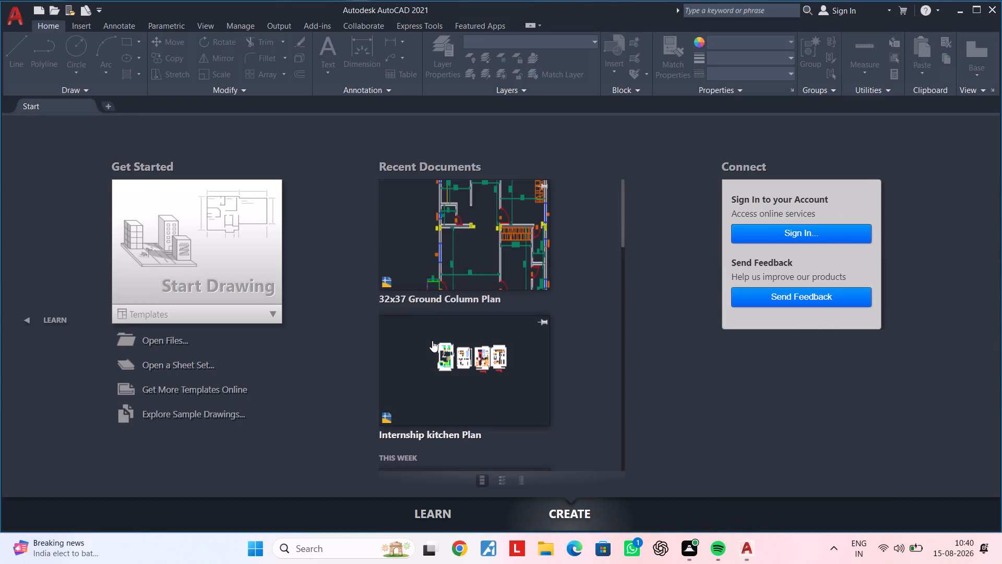
Open the recent drawing 32x37 Ground Column Plan.
{"action": "left_click", "coordinate": [495, 248]}
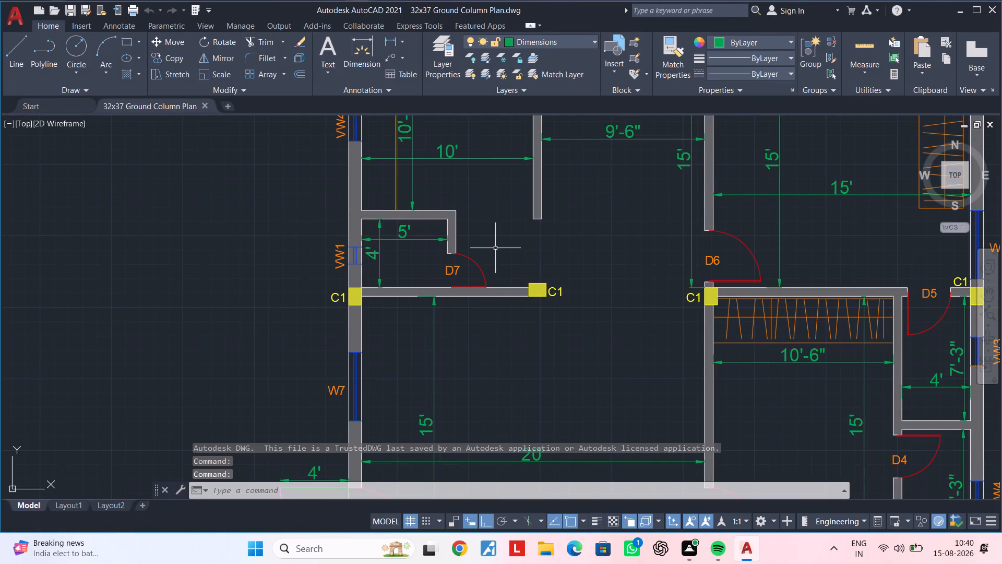
Look over the ground floor plan, then examine the 10' wide room above the small 5' by 4' room.
{"action": "scroll", "coordinate": [574, 314], "scroll_direction": "down", "scroll_amount": 3}
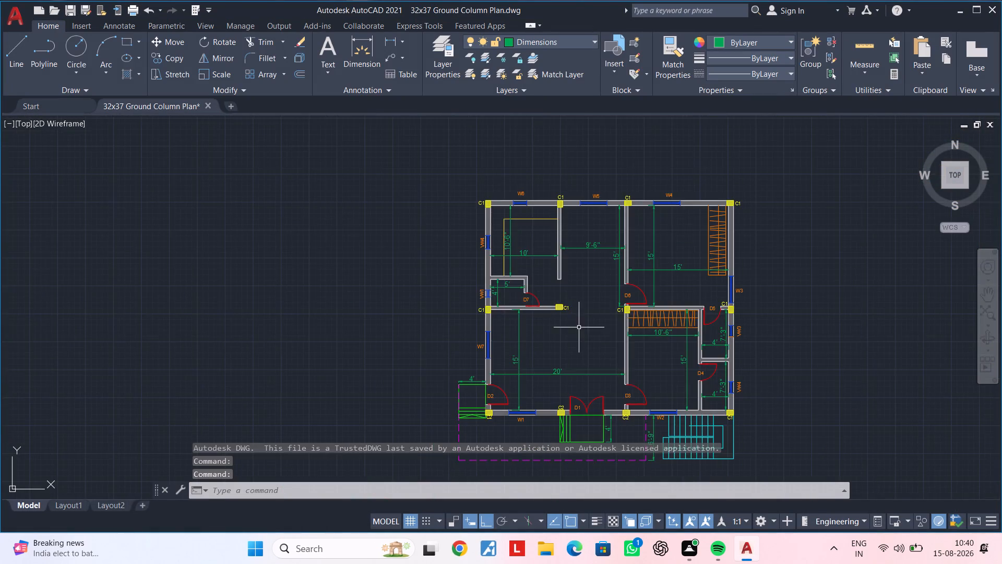
{"action": "middle_click_drag", "start_coordinate": [583, 327], "coordinate": [352, 298]}
{"action": "scroll", "coordinate": [360, 299], "scroll_direction": "up", "scroll_amount": 2}
{"action": "middle_click_drag", "start_coordinate": [349, 304], "coordinate": [532, 259]}
{"action": "middle_click_drag", "start_coordinate": [487, 273], "coordinate": [517, 222]}
{"action": "middle_click_drag", "start_coordinate": [527, 227], "coordinate": [503, 245]}
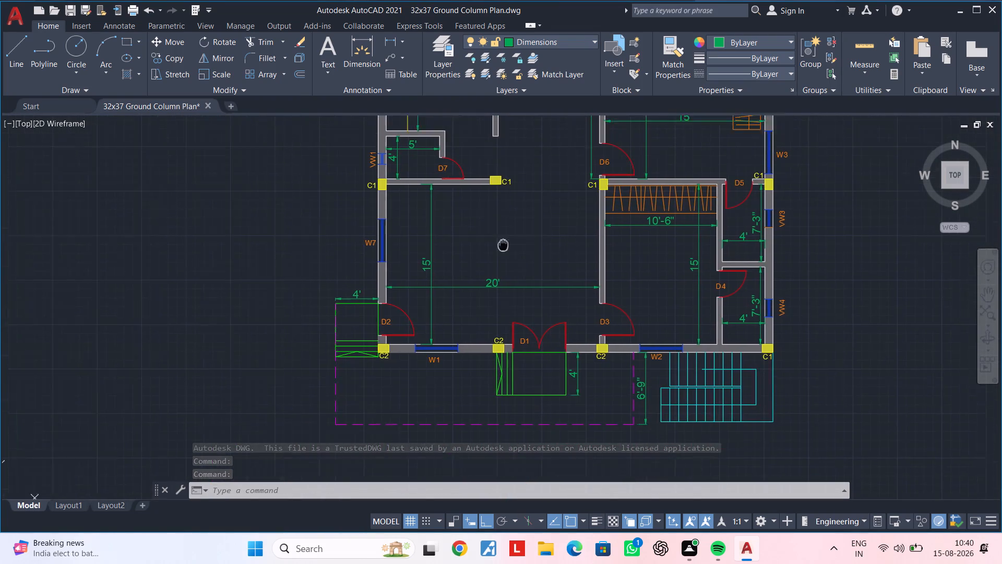
{"action": "middle_click_drag", "start_coordinate": [503, 245], "coordinate": [391, 270]}
{"action": "key", "text": "Escape"}
{"action": "key", "text": "Escape"}
{"action": "key", "text": "Escape"}
{"action": "key", "text": "Escape"}
{"action": "middle_click_drag", "start_coordinate": [377, 275], "coordinate": [367, 299]}
{"action": "key", "text": "Escape"}
{"action": "key", "text": "Escape"}
{"action": "key", "text": "Escape"}
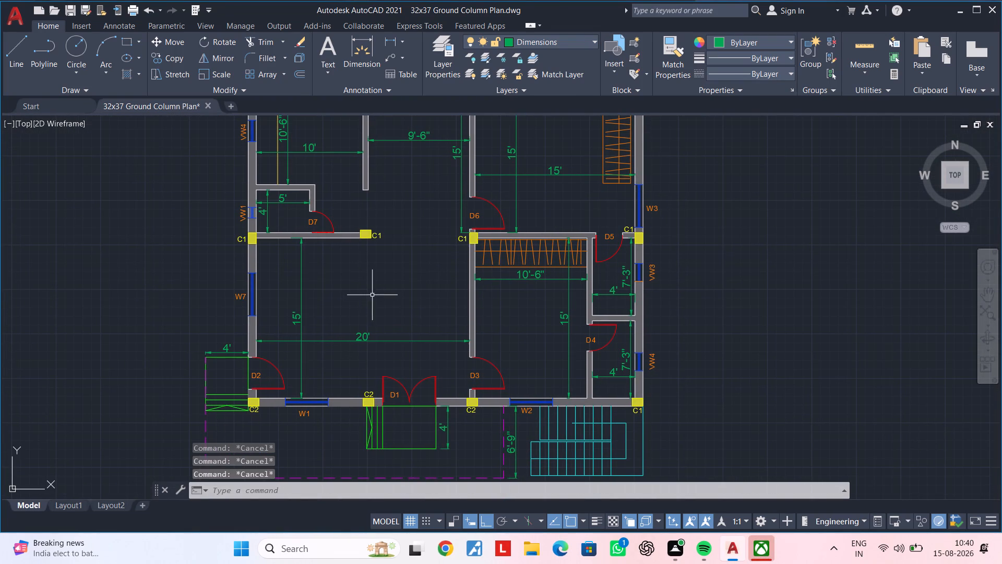
{"action": "key", "text": "Escape"}
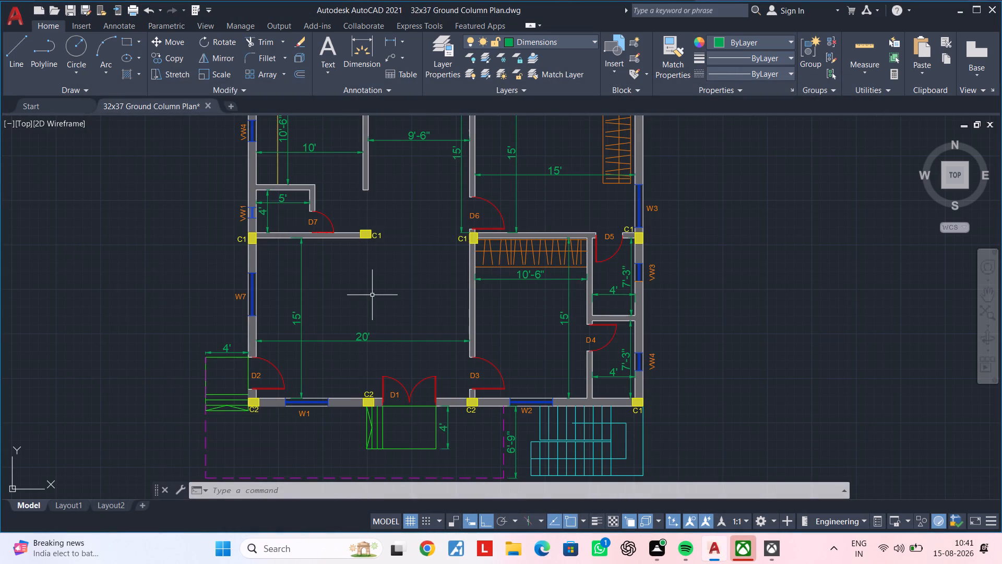
{"action": "scroll", "coordinate": [278, 138], "scroll_direction": "up", "scroll_amount": 1}
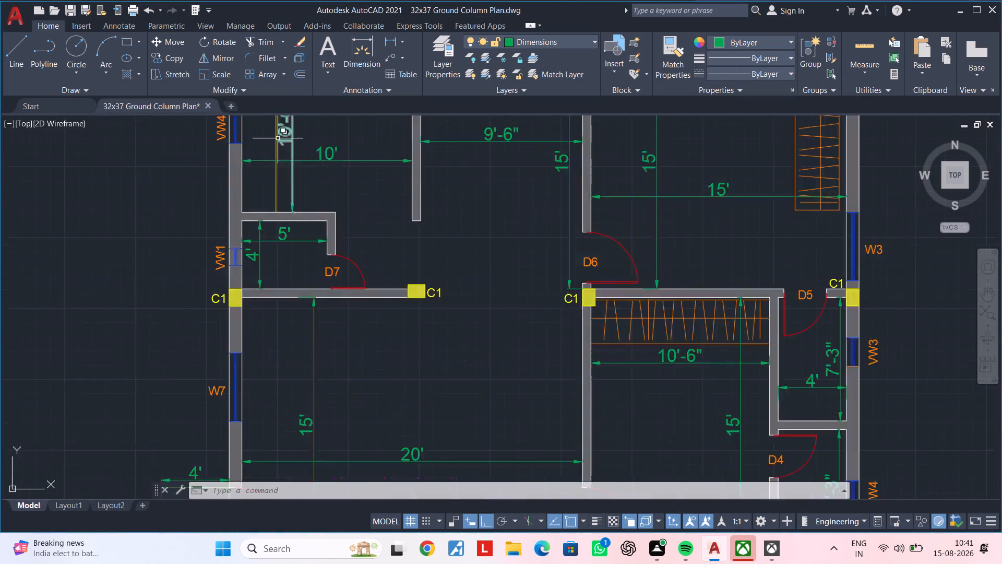
{"action": "scroll", "coordinate": [278, 138], "scroll_direction": "up", "scroll_amount": 1}
{"action": "scroll", "coordinate": [279, 177], "scroll_direction": "down", "scroll_amount": 2}
{"action": "middle_click_drag", "start_coordinate": [279, 180], "coordinate": [398, 298]}
{"action": "scroll", "coordinate": [402, 302], "scroll_direction": "up", "scroll_amount": 2}
{"action": "middle_click_drag", "start_coordinate": [380, 313], "coordinate": [315, 326]}
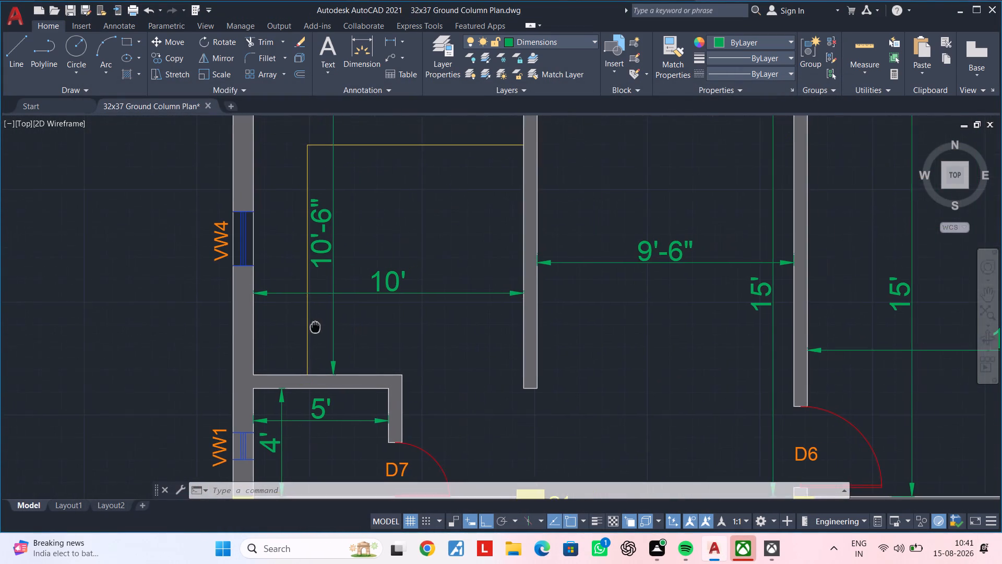
{"action": "middle_click_drag", "start_coordinate": [315, 326], "coordinate": [322, 313]}
{"action": "middle_click_drag", "start_coordinate": [281, 323], "coordinate": [292, 301]}
{"action": "scroll", "coordinate": [249, 301], "scroll_direction": "up", "scroll_amount": 1}
{"action": "middle_click_drag", "start_coordinate": [321, 288], "coordinate": [294, 264]}
{"action": "scroll", "coordinate": [321, 288], "scroll_direction": "up", "scroll_amount": 1}
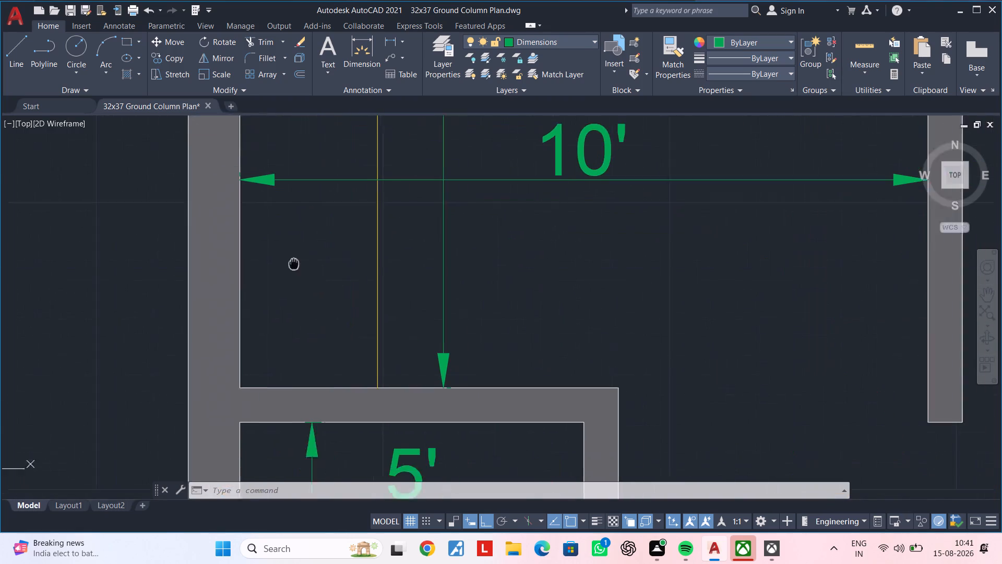
{"action": "middle_click_drag", "start_coordinate": [294, 264], "coordinate": [259, 251]}
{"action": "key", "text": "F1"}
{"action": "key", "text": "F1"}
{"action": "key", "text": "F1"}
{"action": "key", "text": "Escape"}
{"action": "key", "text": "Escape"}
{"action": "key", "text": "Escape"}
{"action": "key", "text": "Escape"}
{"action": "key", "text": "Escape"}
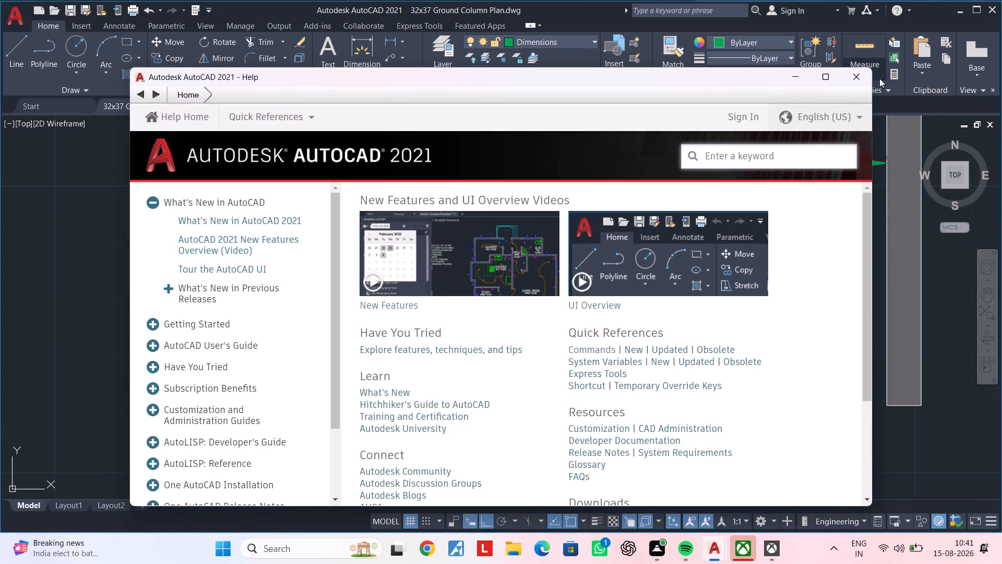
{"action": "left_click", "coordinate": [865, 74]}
Make Furniture the current layer.
{"action": "middle_click_drag", "start_coordinate": [302, 248], "coordinate": [311, 318]}
{"action": "key", "text": "Escape"}
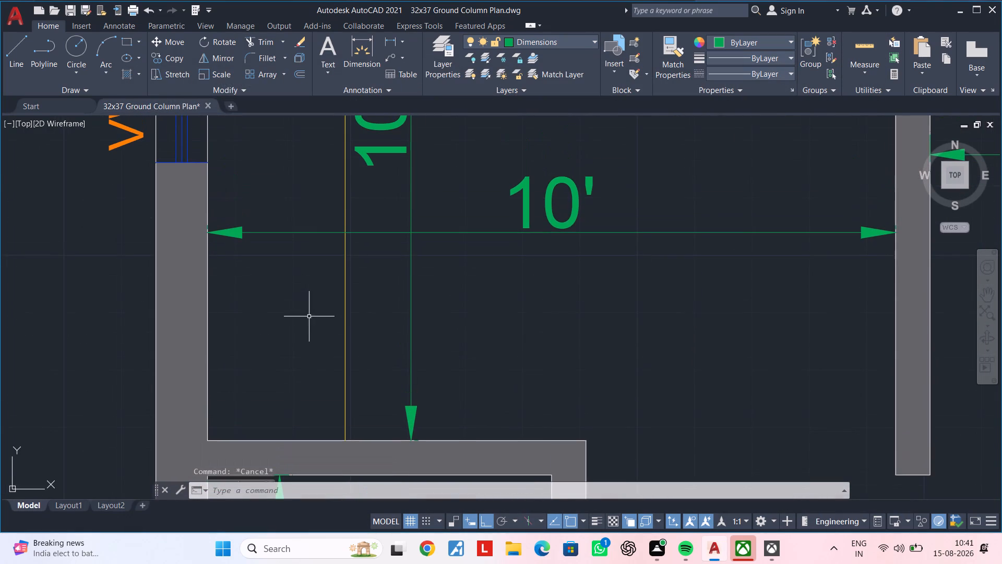
{"action": "key", "text": "Escape"}
{"action": "middle_click", "coordinate": [288, 309]}
{"action": "key", "text": "Escape"}
{"action": "key", "text": "Escape"}
{"action": "left_click", "coordinate": [521, 41]}
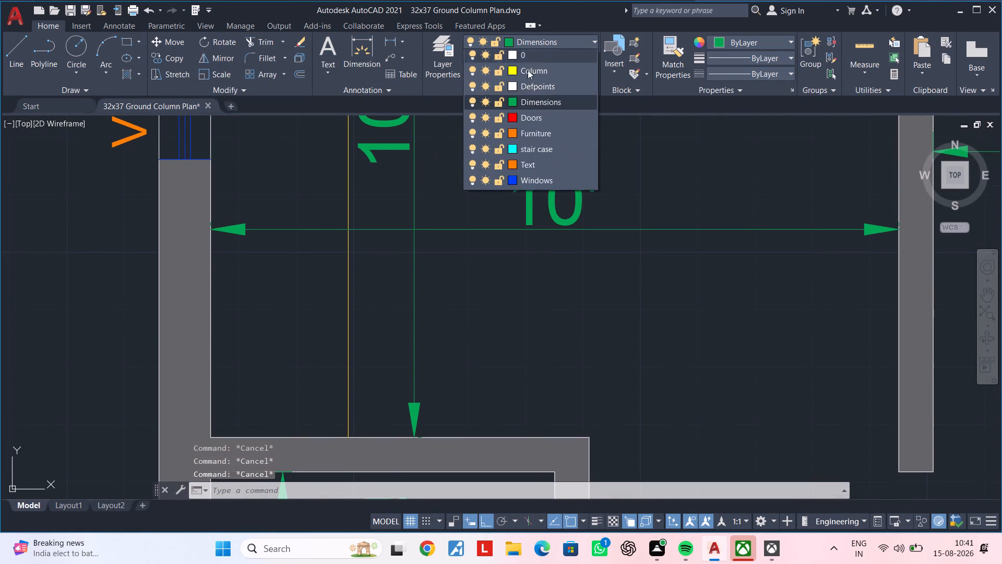
{"action": "left_click", "coordinate": [541, 133]}
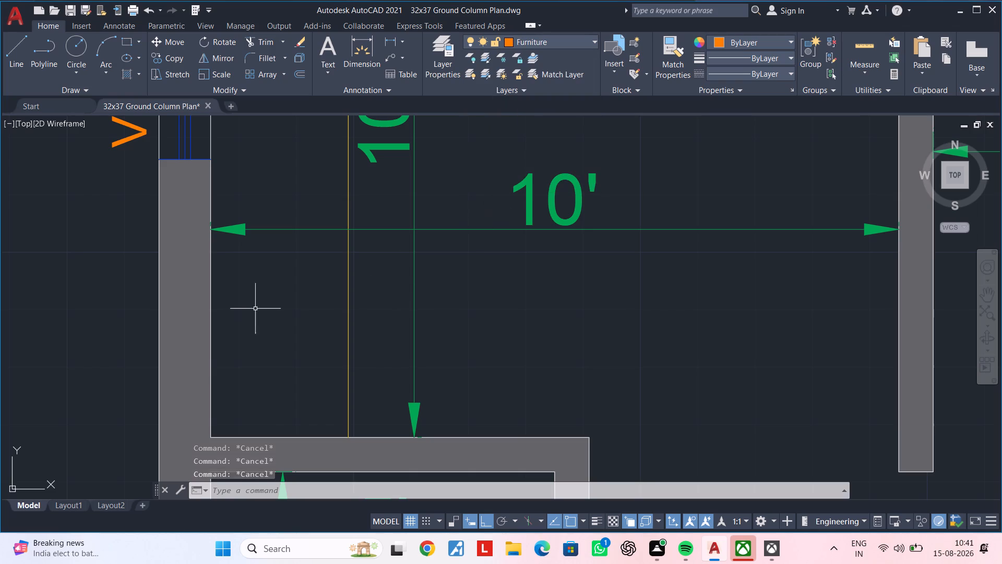
Draw a 1'6" horizontal line just inside the 10' room's lower-left wall corner, between the wall and the counter line.
{"action": "middle_click_drag", "start_coordinate": [254, 305], "coordinate": [269, 222]}
{"action": "key", "text": "Escape"}
{"action": "key", "text": "Escape"}
{"action": "key", "text": "Escape"}
{"action": "key", "text": "Escape"}
{"action": "key", "text": "Escape"}
{"action": "key", "text": "Escape"}
{"action": "key", "text": "Escape"}
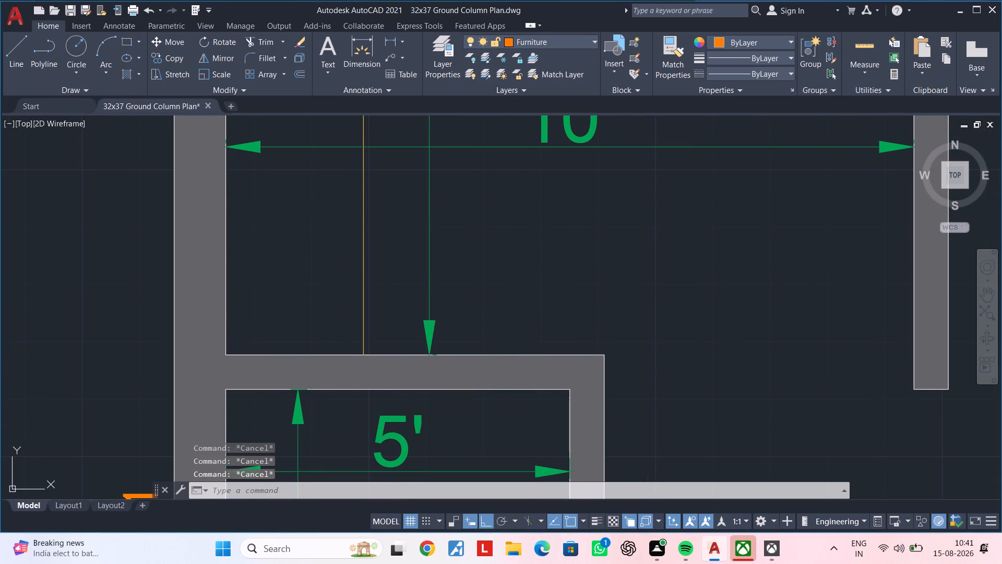
{"action": "type", "text": "l"}
{"action": "key", "text": "space"}
{"action": "left_click", "coordinate": [242, 339]}
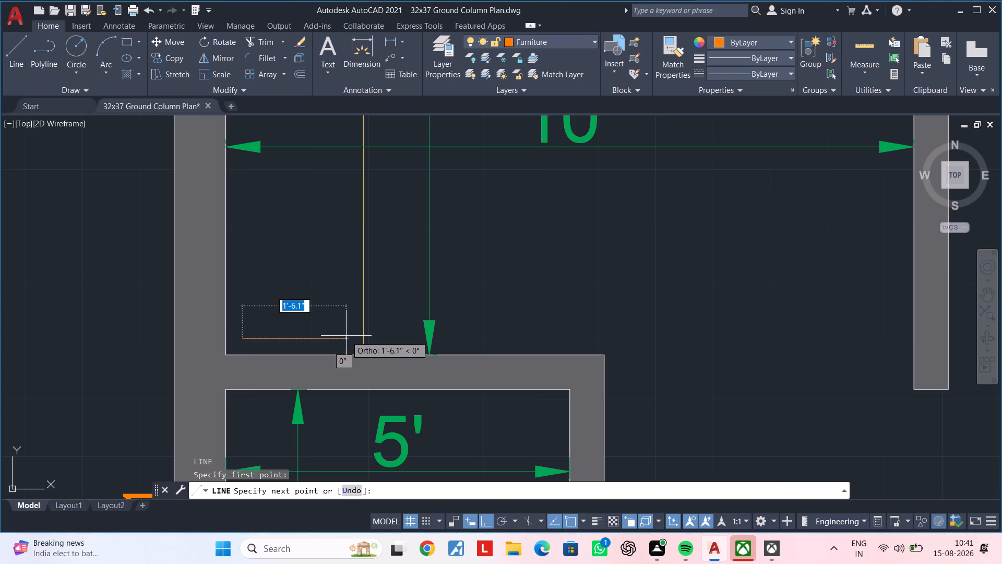
{"action": "type", "text": "1'"}
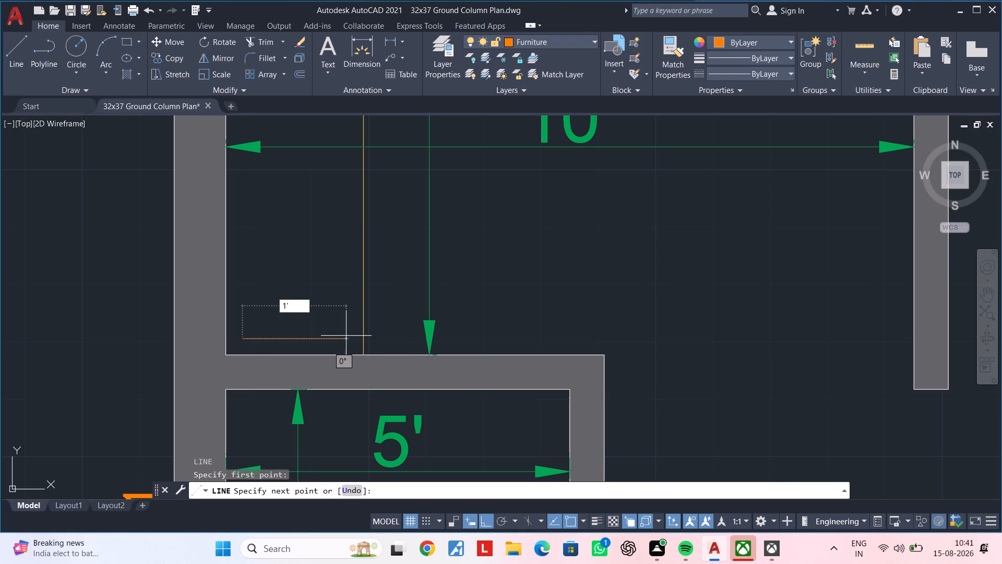
{"action": "type", "text": "6\""}
{"action": "key", "text": "Return"}
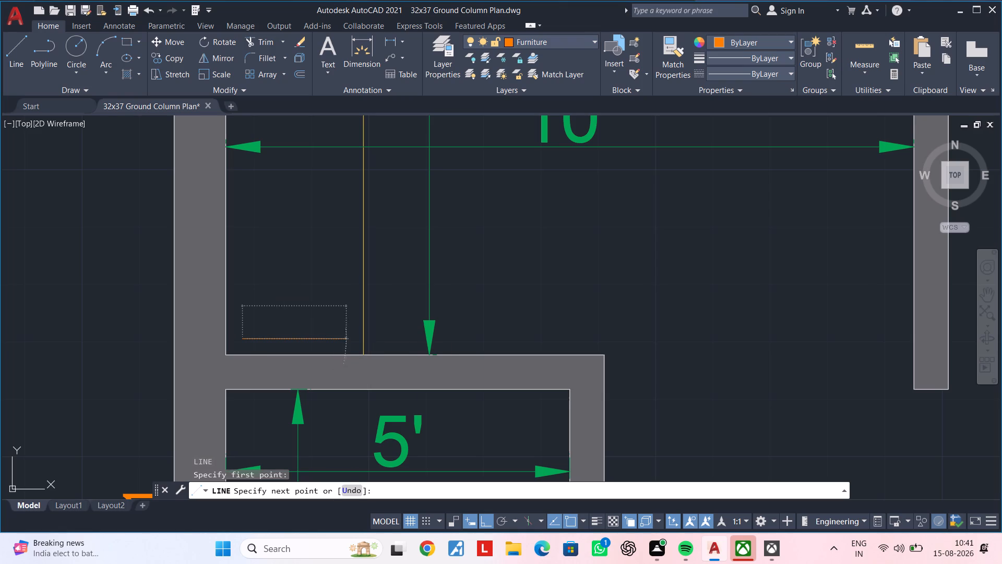
{"action": "key", "text": "grave"}
{"action": "key", "text": "grave"}
{"action": "key", "text": "grave"}
{"action": "key", "text": "Escape"}
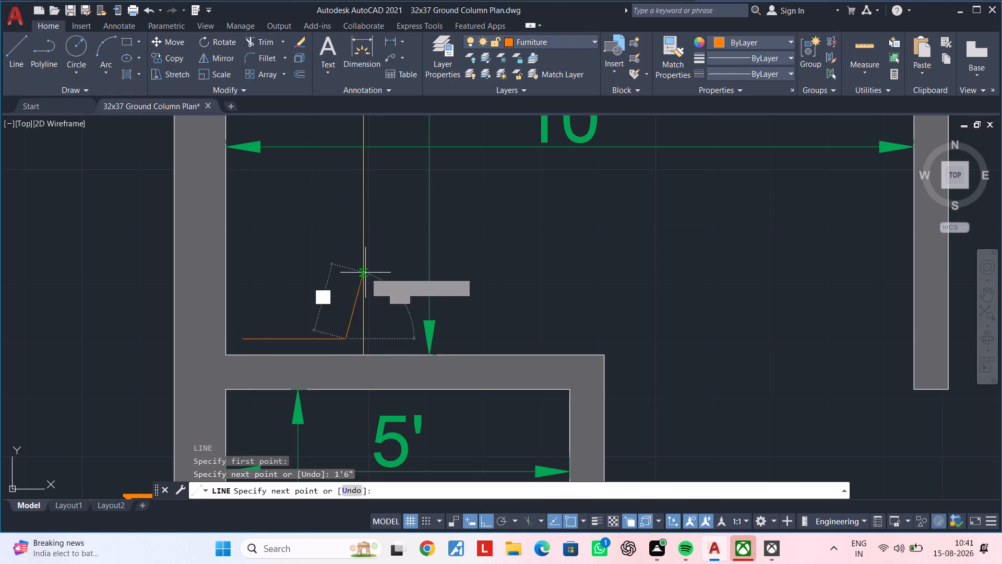
{"action": "key", "text": "Escape"}
{"action": "key", "text": "Escape"}
{"action": "middle_click_drag", "start_coordinate": [360, 281], "coordinate": [359, 268]}
{"action": "key", "text": "Escape"}
{"action": "key", "text": "Escape"}
{"action": "key", "text": "Escape"}
{"action": "key", "text": "Escape"}
Complete the rectangle above the 1'6" line with two 2' vertical sides and a closing top line.
{"action": "key", "text": "space"}
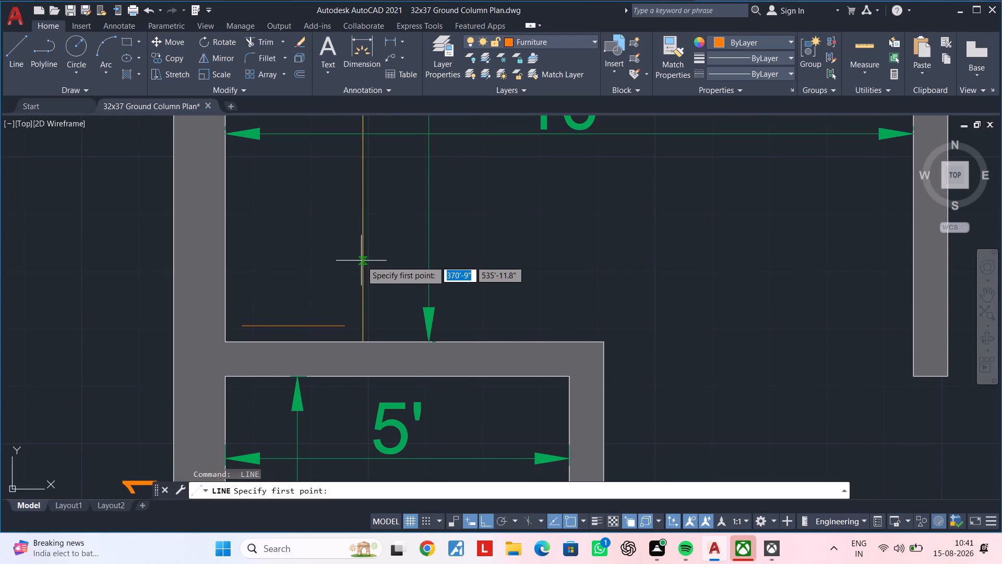
{"action": "double_click", "coordinate": [346, 325]}
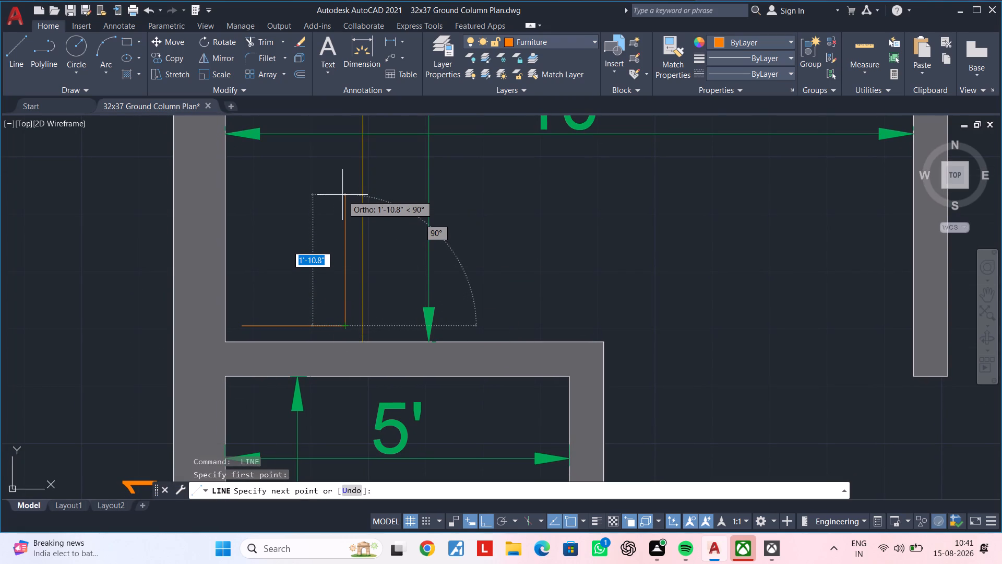
{"action": "type", "text": "2'"}
{"action": "key", "text": "Return"}
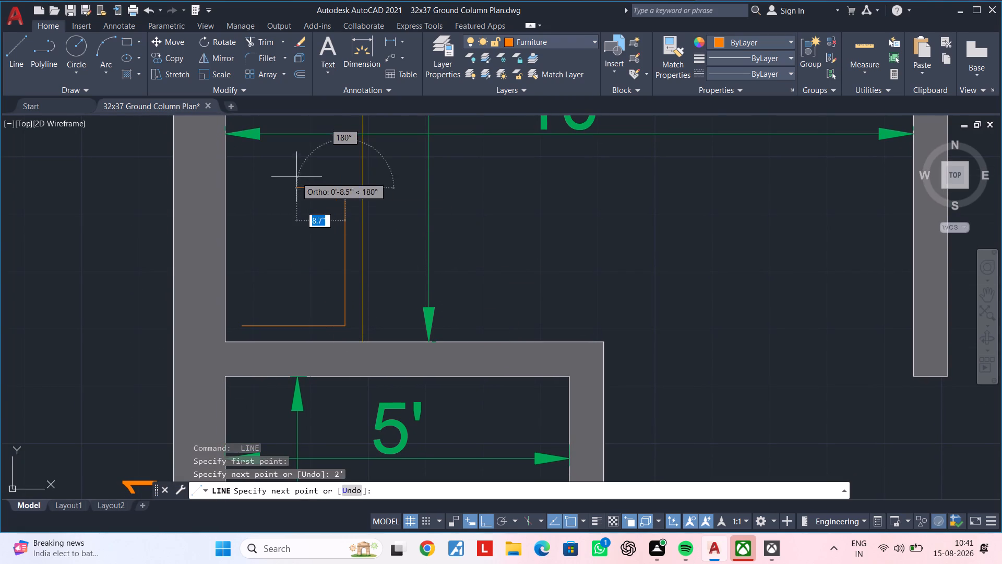
{"action": "key", "text": "Escape"}
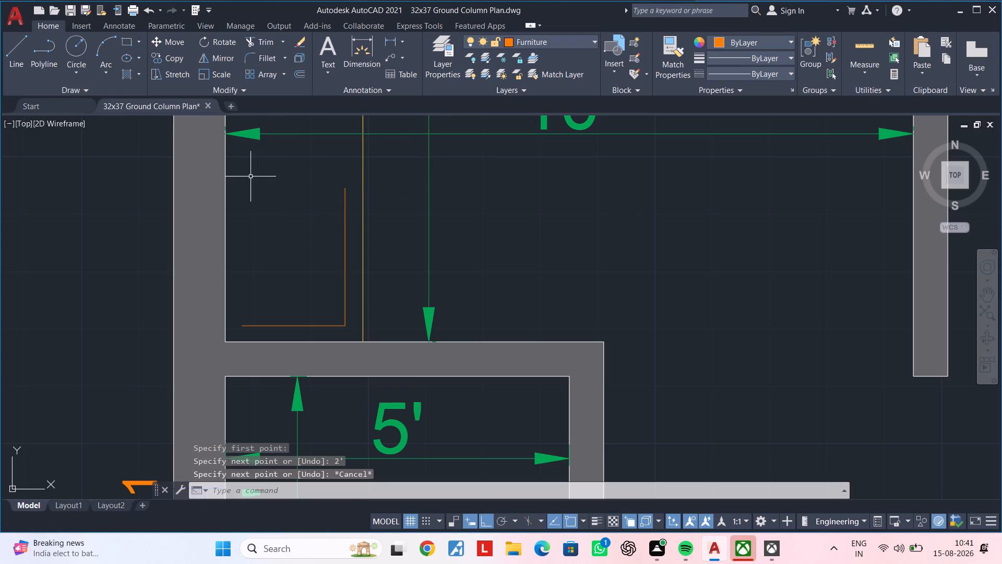
{"action": "key", "text": "space"}
{"action": "left_click", "coordinate": [240, 324]}
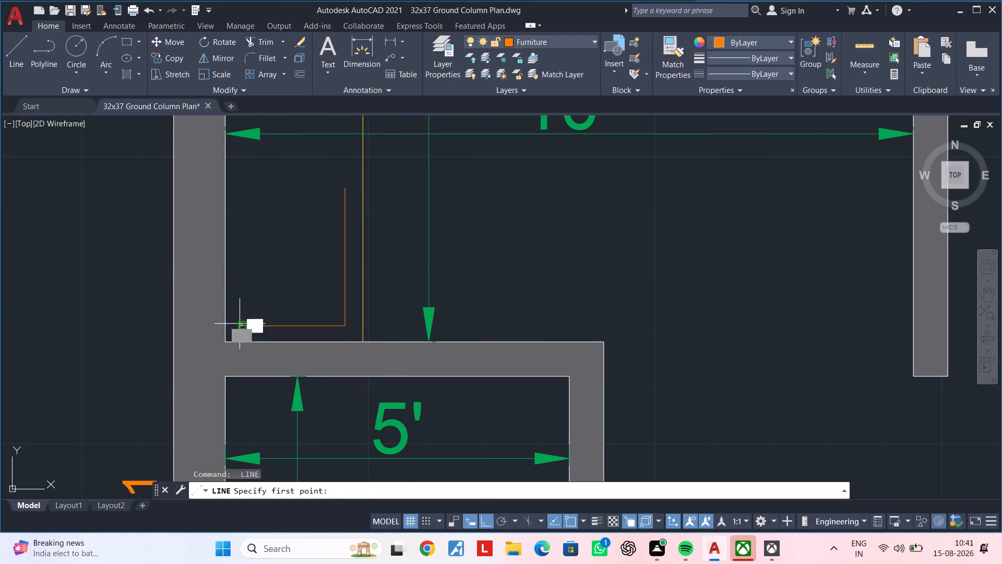
{"action": "type", "text": "2'"}
{"action": "key", "text": "Return"}
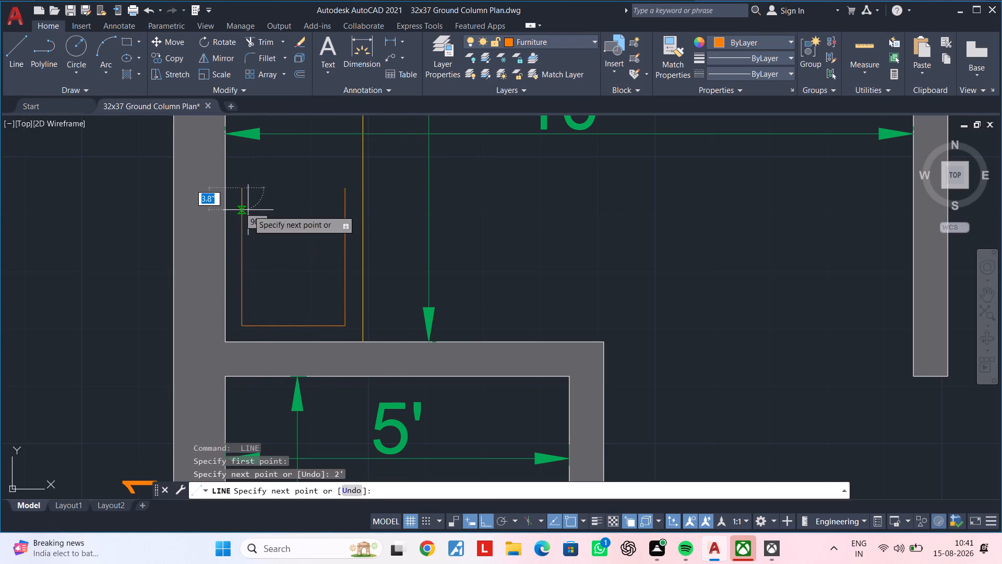
{"action": "left_click", "coordinate": [349, 185]}
{"action": "key", "text": "Escape"}
{"action": "key", "text": "Escape"}
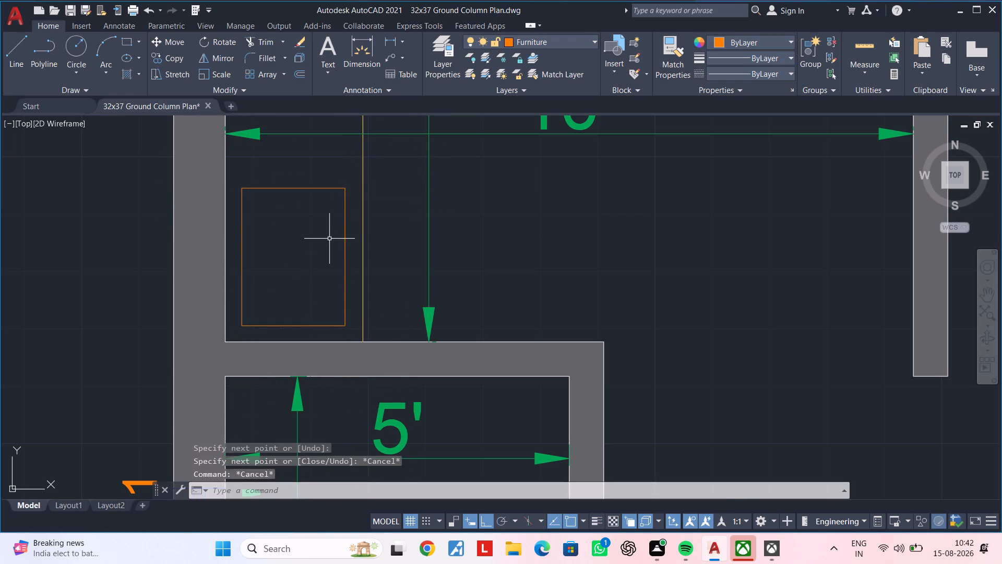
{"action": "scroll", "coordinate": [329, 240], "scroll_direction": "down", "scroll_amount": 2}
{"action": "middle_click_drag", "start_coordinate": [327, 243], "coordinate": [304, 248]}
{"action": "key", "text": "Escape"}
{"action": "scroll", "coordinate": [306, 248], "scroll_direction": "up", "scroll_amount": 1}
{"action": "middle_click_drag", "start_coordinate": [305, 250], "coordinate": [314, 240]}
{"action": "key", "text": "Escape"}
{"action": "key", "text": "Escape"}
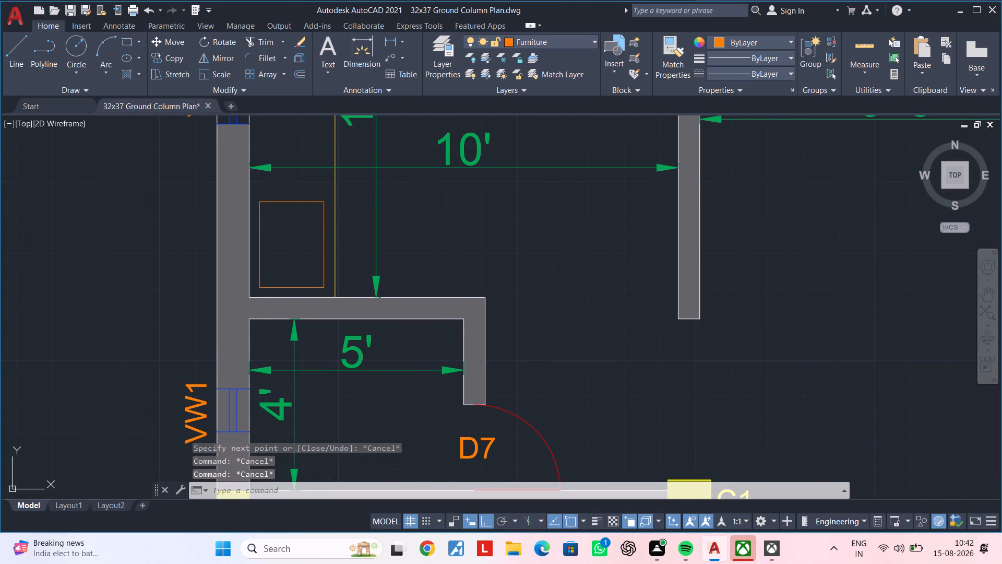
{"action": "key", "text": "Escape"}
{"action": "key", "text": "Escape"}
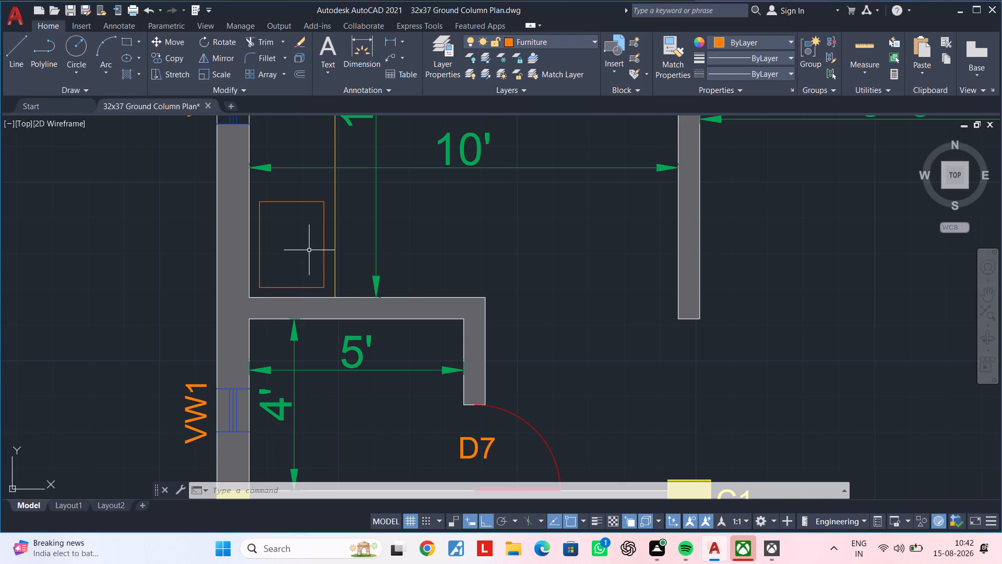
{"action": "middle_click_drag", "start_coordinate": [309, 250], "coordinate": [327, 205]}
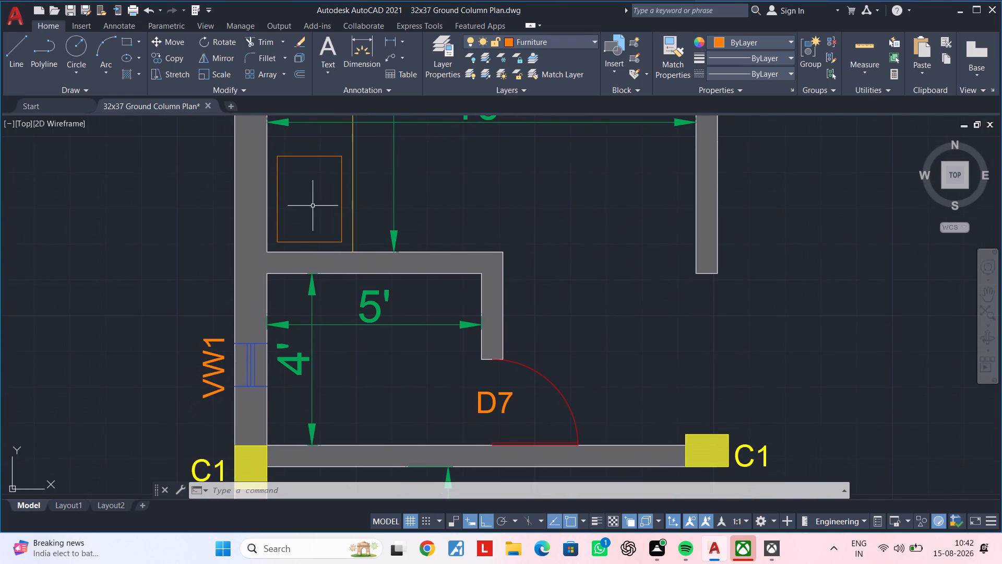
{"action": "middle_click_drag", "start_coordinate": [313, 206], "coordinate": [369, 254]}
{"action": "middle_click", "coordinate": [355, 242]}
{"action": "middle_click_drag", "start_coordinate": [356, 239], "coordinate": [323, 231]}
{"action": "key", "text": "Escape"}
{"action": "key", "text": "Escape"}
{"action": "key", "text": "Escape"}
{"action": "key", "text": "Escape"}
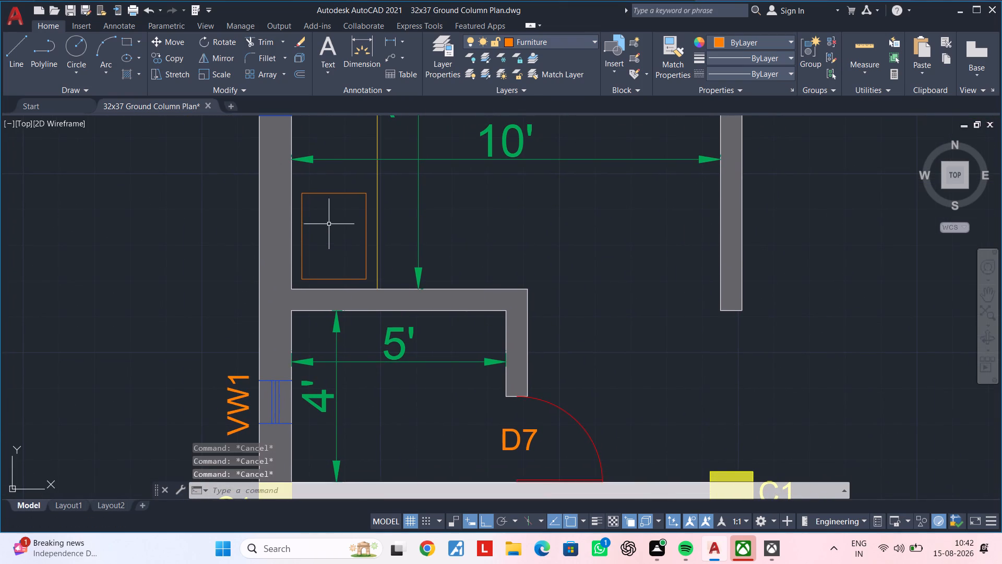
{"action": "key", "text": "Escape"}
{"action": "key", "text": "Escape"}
Draw a horizontal line across the new rectangle between the midpoints of its two vertical sides.
{"action": "scroll", "coordinate": [328, 214], "scroll_direction": "up", "scroll_amount": 1}
{"action": "middle_click_drag", "start_coordinate": [319, 240], "coordinate": [344, 216]}
{"action": "key", "text": "Escape"}
{"action": "key", "text": "Escape"}
{"action": "type", "text": "l"}
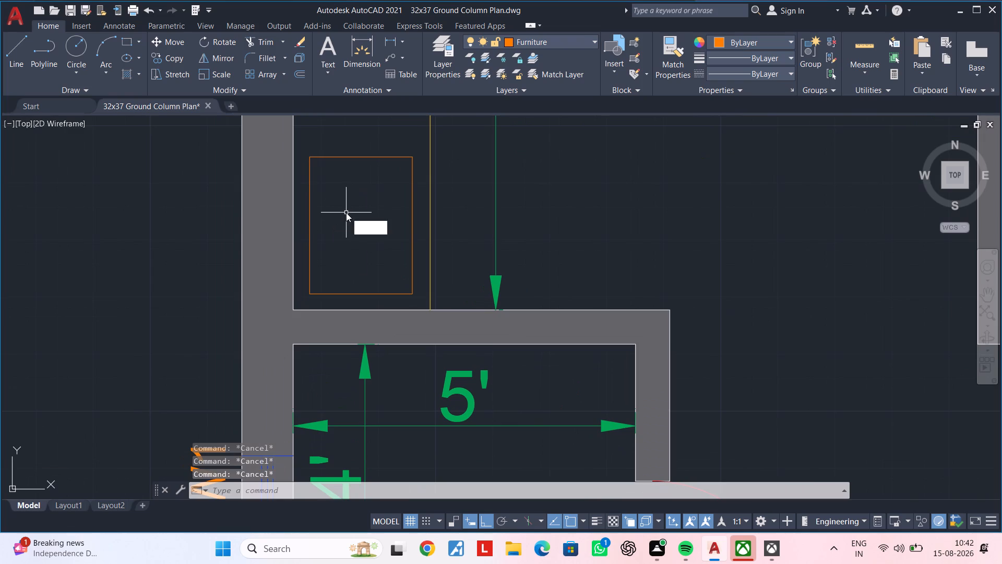
{"action": "key", "text": "space"}
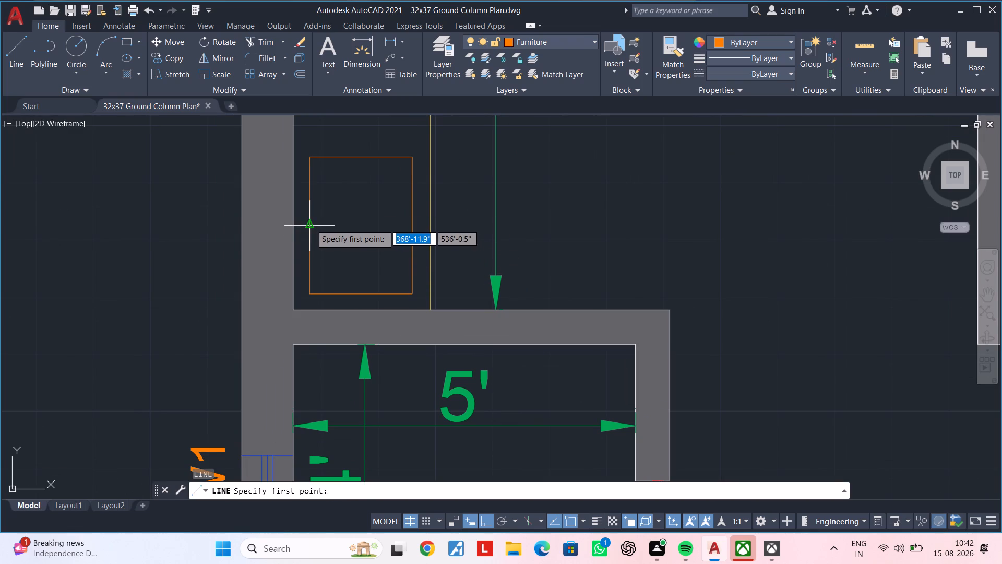
{"action": "left_click", "coordinate": [311, 224]}
{"action": "left_click", "coordinate": [413, 226]}
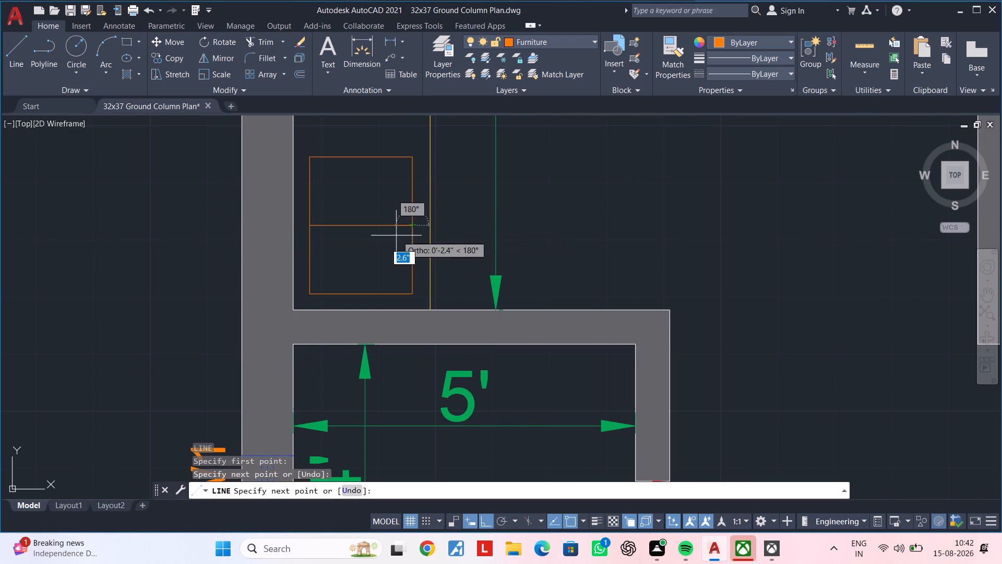
{"action": "key", "text": "Escape"}
{"action": "key", "text": "Escape"}
{"action": "key", "text": "Escape"}
{"action": "key", "text": "Escape"}
{"action": "key", "text": "Escape"}
Offset the fixture's middle divider, both vertical sides and top line 2" into the upper compartment.
{"action": "middle_click_drag", "start_coordinate": [375, 237], "coordinate": [376, 222]}
{"action": "key", "text": "Escape"}
{"action": "key", "text": "Escape"}
{"action": "middle_click_drag", "start_coordinate": [365, 209], "coordinate": [368, 223]}
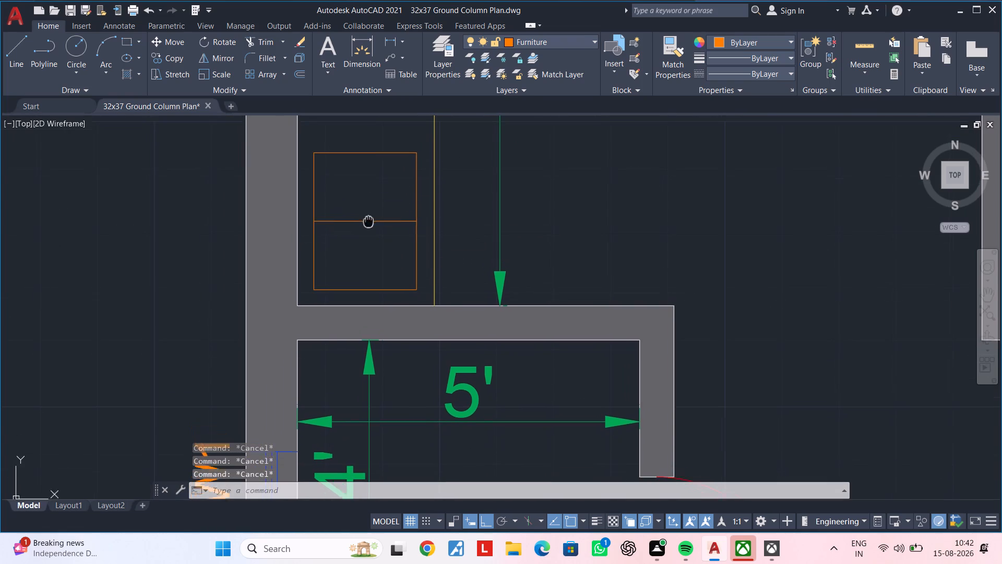
{"action": "middle_click_drag", "start_coordinate": [368, 223], "coordinate": [368, 229]}
{"action": "key", "text": "Escape"}
{"action": "key", "text": "Escape"}
{"action": "type", "text": "of"}
{"action": "key", "text": "space"}
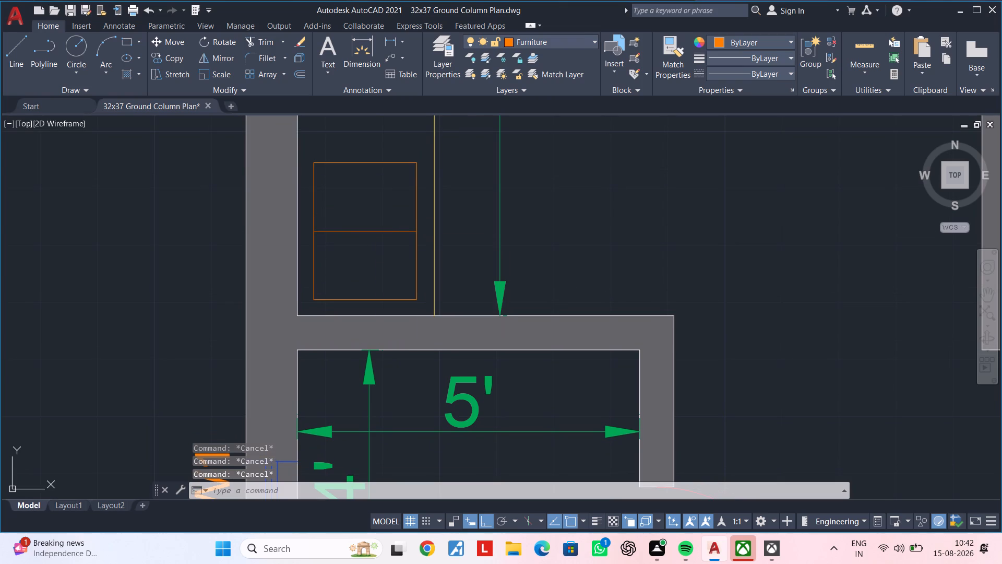
{"action": "type", "text": "2\""}
{"action": "key", "text": "Return"}
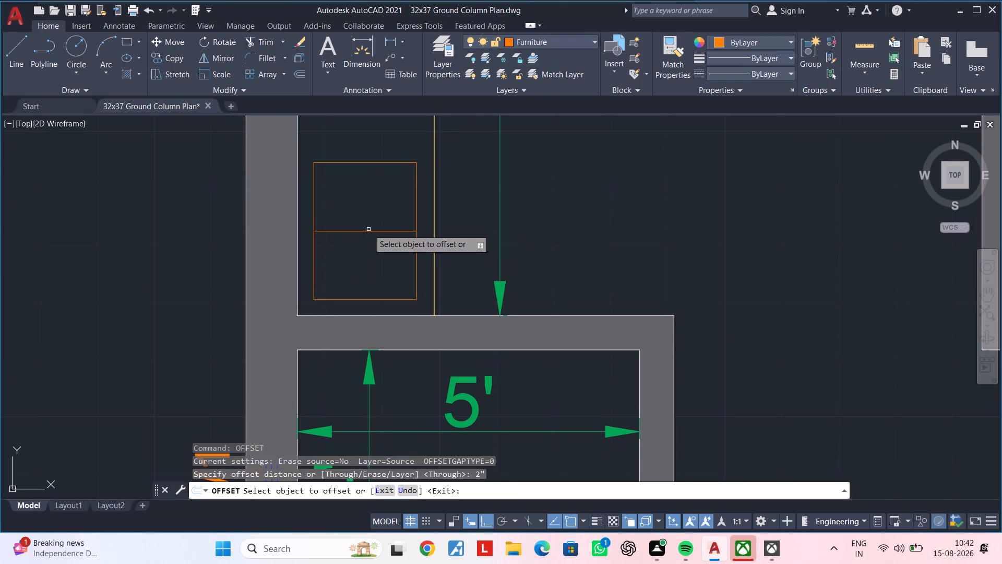
{"action": "left_click", "coordinate": [344, 232]}
{"action": "left_click", "coordinate": [352, 210]}
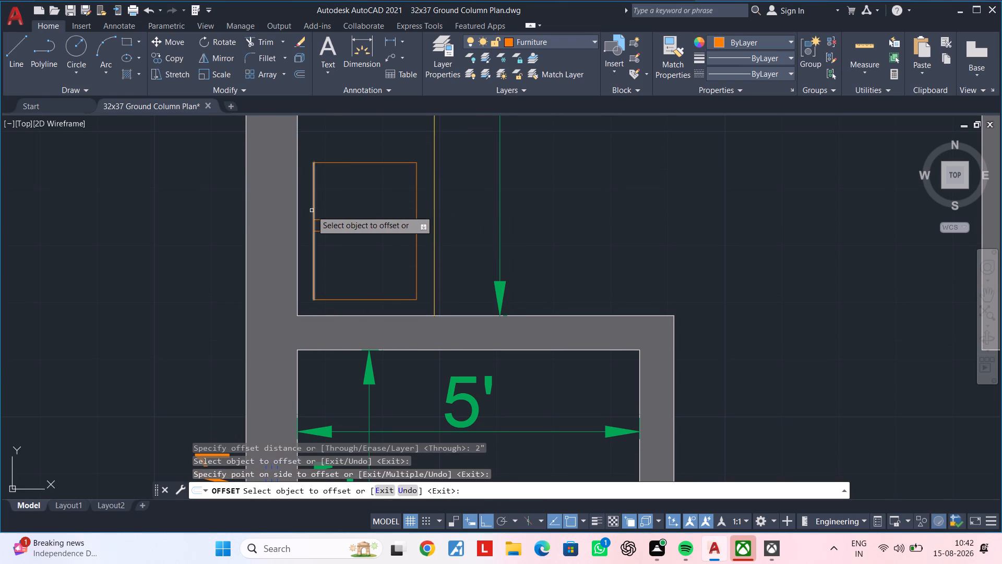
{"action": "left_click", "coordinate": [313, 207]}
{"action": "left_click", "coordinate": [339, 205]}
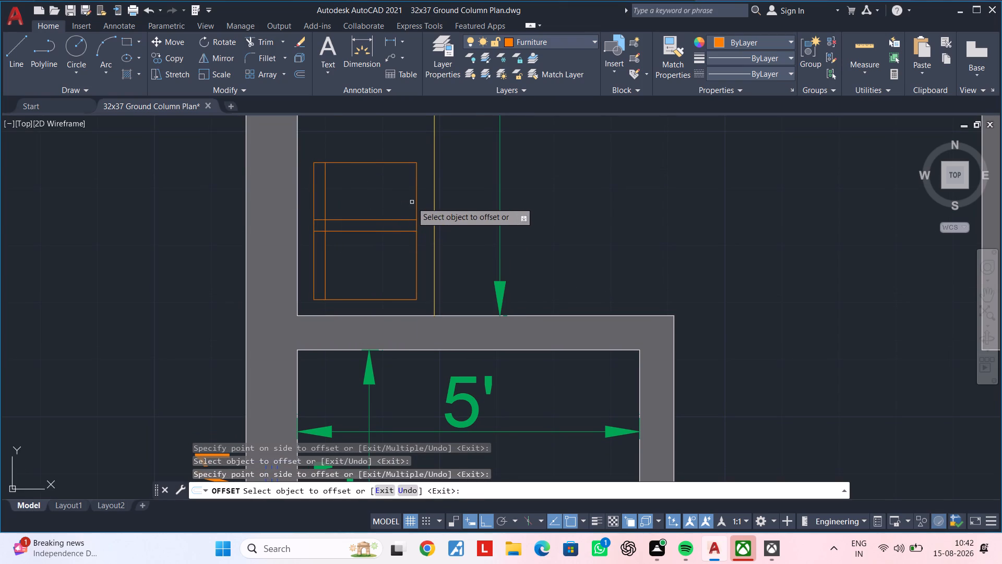
{"action": "left_click", "coordinate": [415, 200]}
{"action": "left_click", "coordinate": [376, 199]}
{"action": "left_click", "coordinate": [372, 163]}
{"action": "left_click", "coordinate": [373, 199]}
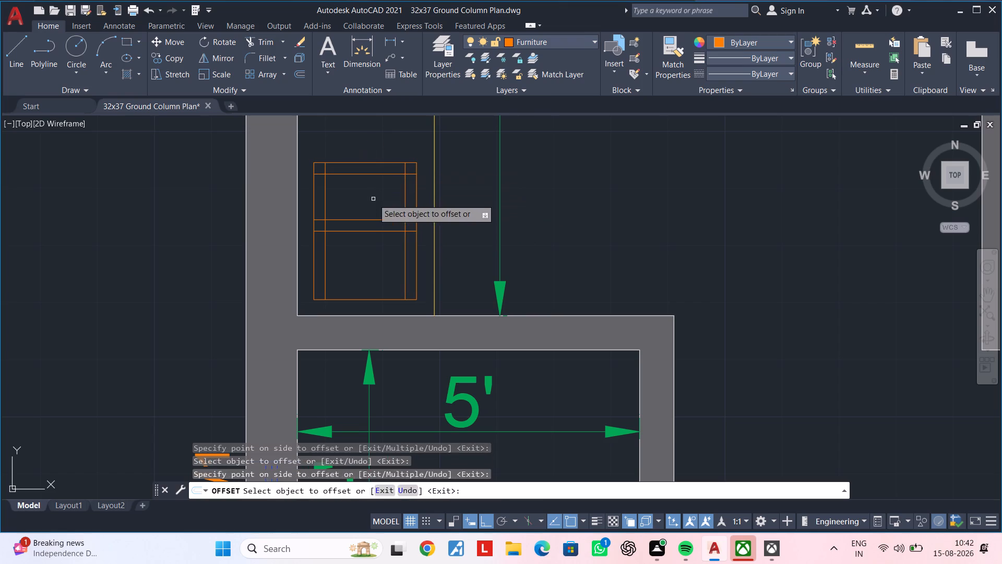
{"action": "key", "text": "Escape"}
{"action": "key", "text": "Escape"}
{"action": "key", "text": "Escape"}
Trim the overhanging ends of the offset lines to leave a closed inner rectangle in the upper compartment.
{"action": "type", "text": "tr"}
{"action": "key", "text": "space"}
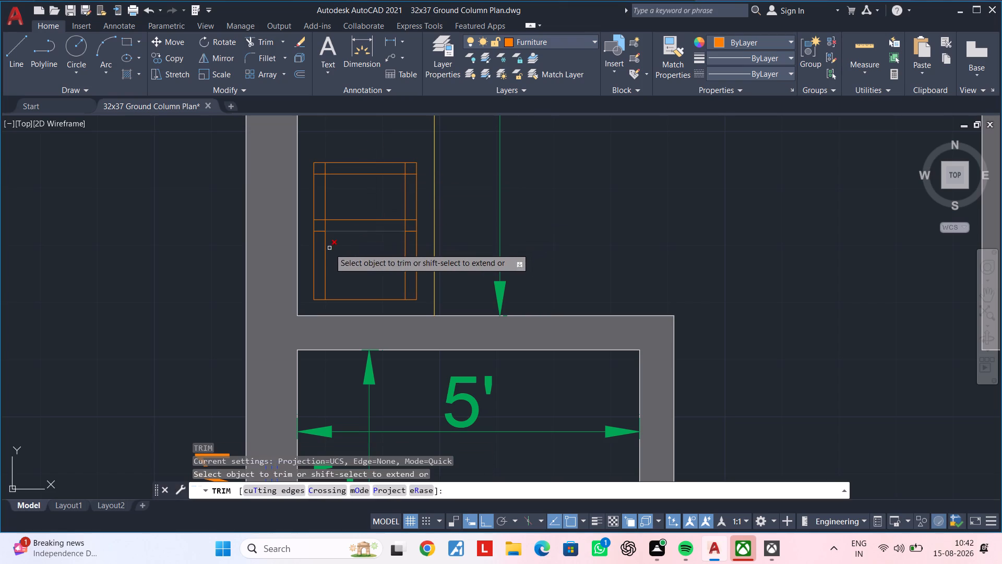
{"action": "left_click", "coordinate": [325, 247]}
{"action": "left_click", "coordinate": [407, 248]}
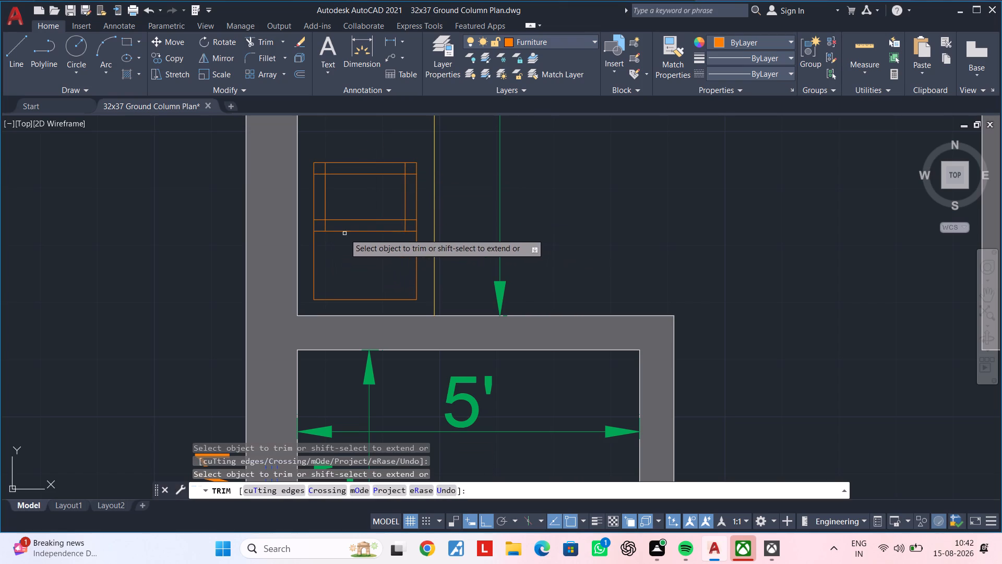
{"action": "left_click", "coordinate": [327, 226]}
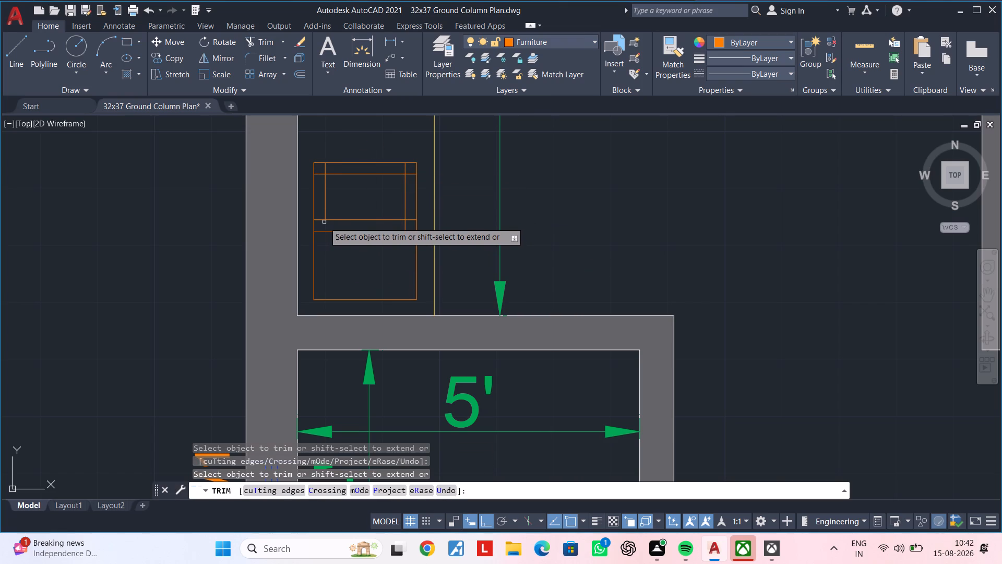
{"action": "left_click", "coordinate": [321, 219]}
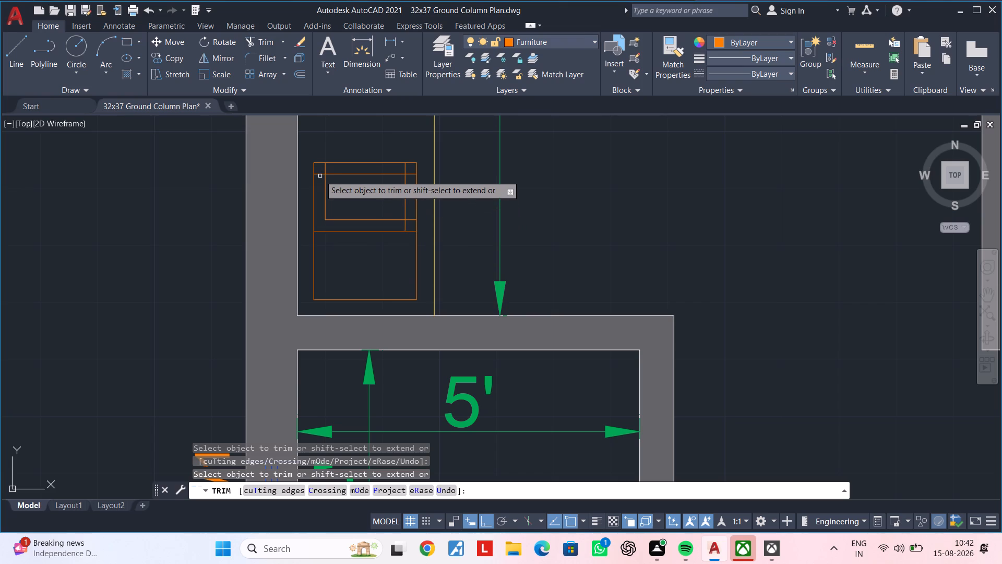
{"action": "left_click", "coordinate": [320, 173]}
{"action": "left_click", "coordinate": [326, 169]}
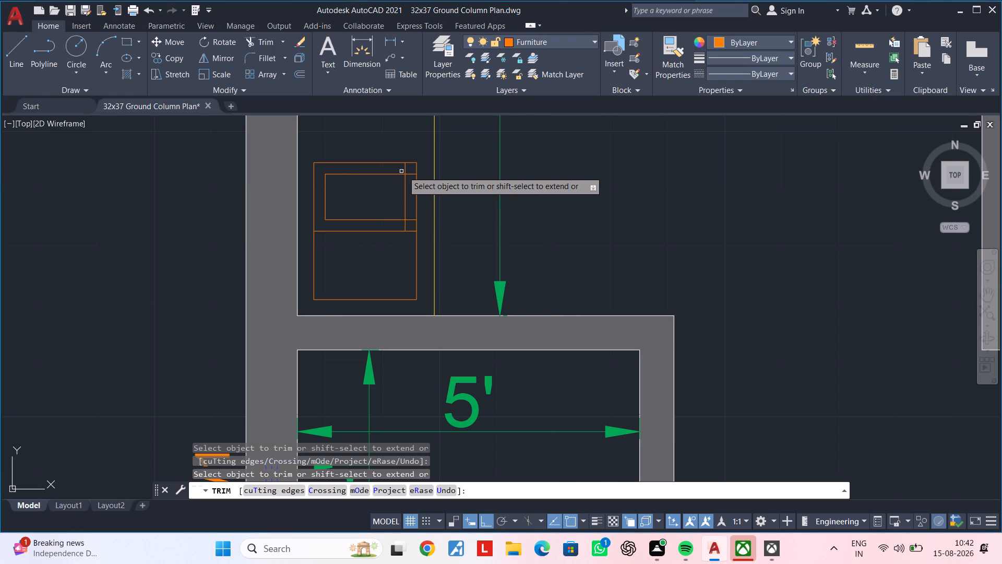
{"action": "left_click", "coordinate": [404, 171]}
{"action": "left_click", "coordinate": [411, 173]}
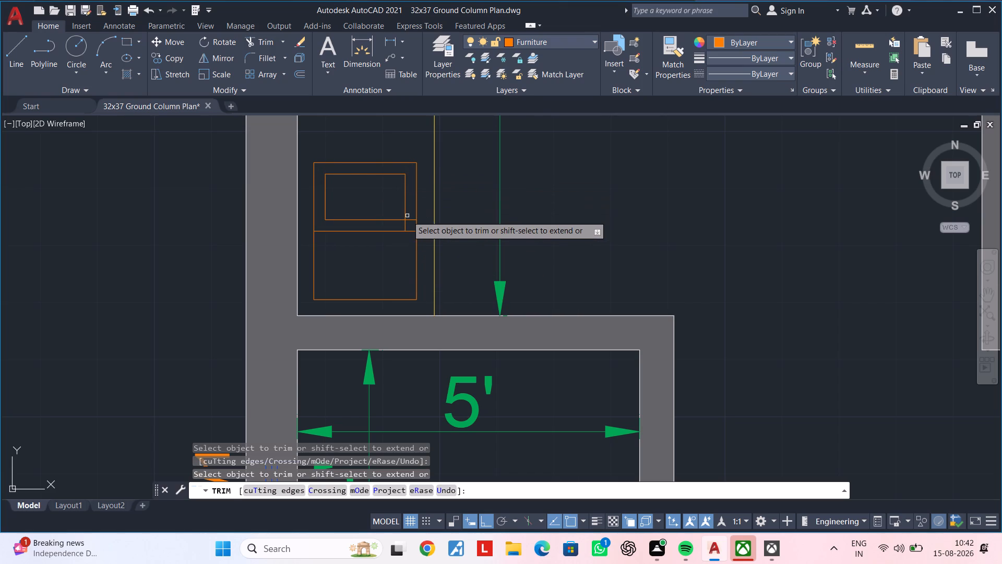
{"action": "left_click", "coordinate": [409, 219]}
{"action": "left_click", "coordinate": [404, 224]}
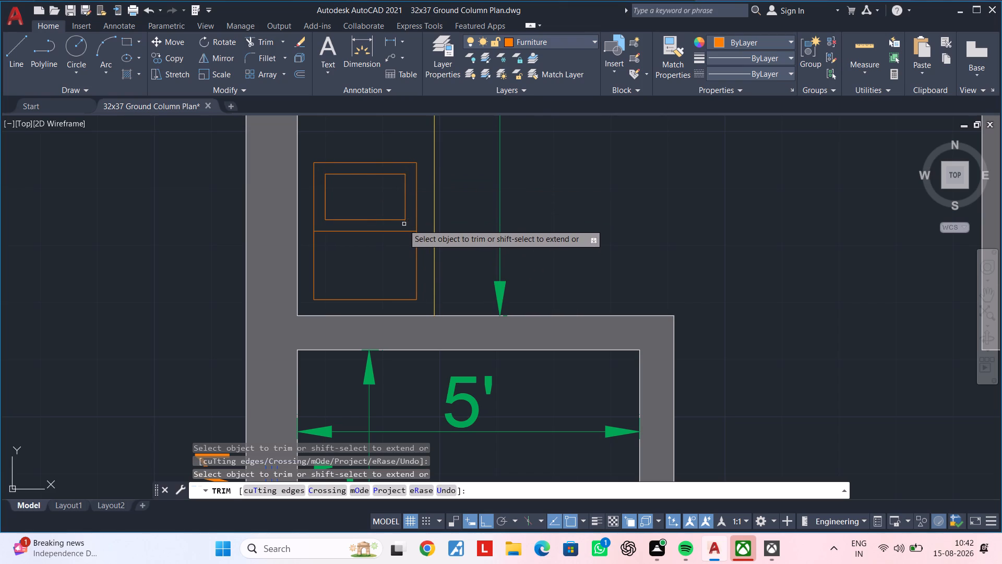
{"action": "key", "text": "Escape"}
{"action": "key", "text": "Escape"}
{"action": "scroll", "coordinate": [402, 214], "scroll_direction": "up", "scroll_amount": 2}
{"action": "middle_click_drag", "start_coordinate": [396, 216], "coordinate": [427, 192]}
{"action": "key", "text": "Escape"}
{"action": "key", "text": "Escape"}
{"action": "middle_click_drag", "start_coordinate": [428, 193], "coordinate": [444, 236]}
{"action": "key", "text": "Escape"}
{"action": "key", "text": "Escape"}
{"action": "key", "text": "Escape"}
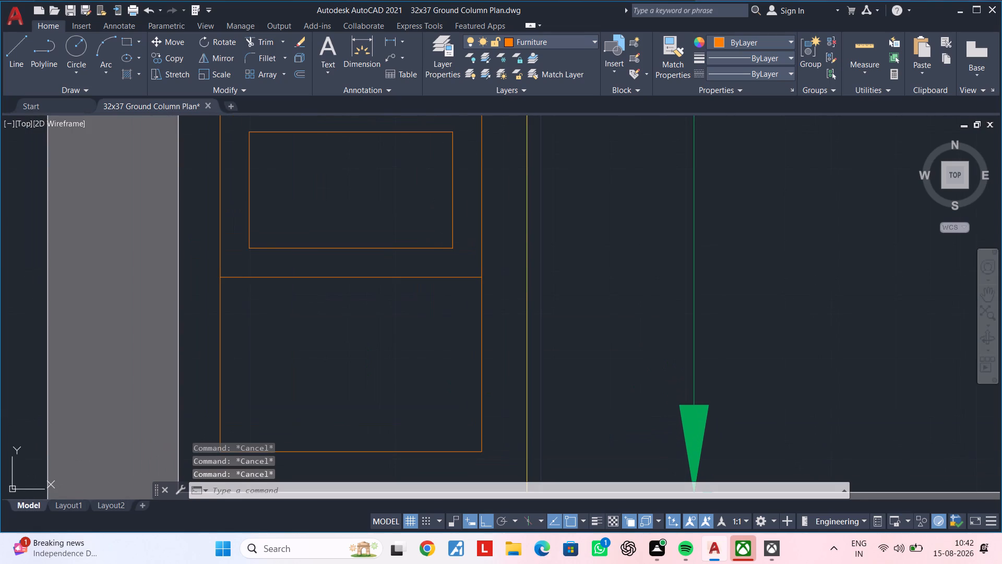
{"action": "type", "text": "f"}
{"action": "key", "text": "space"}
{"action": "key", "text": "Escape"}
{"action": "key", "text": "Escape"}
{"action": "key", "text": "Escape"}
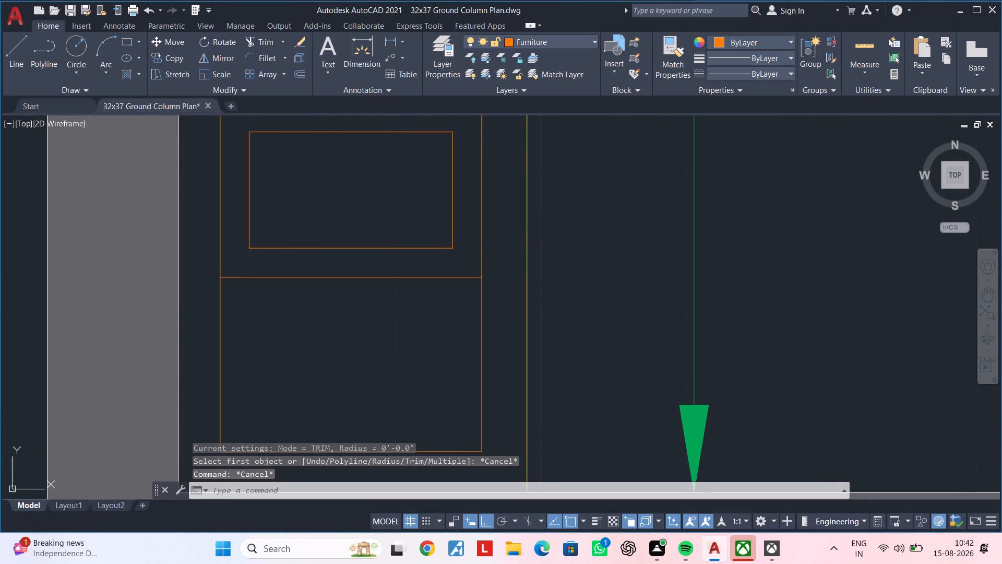
Offset the inner rectangle's right side and bottom line 2" inward.
{"action": "type", "text": "of"}
{"action": "key", "text": "space"}
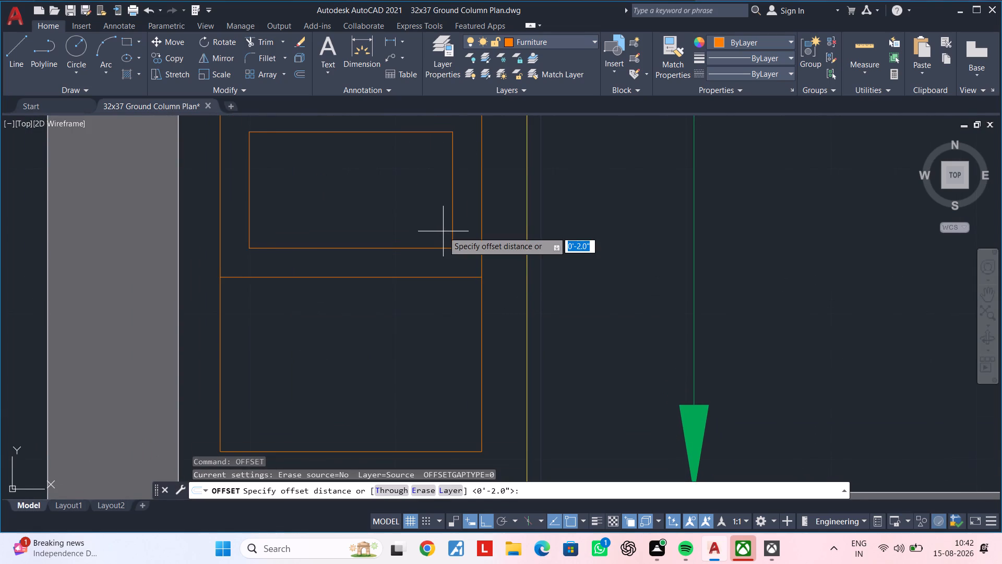
{"action": "type", "text": "2\""}
{"action": "key", "text": "Return"}
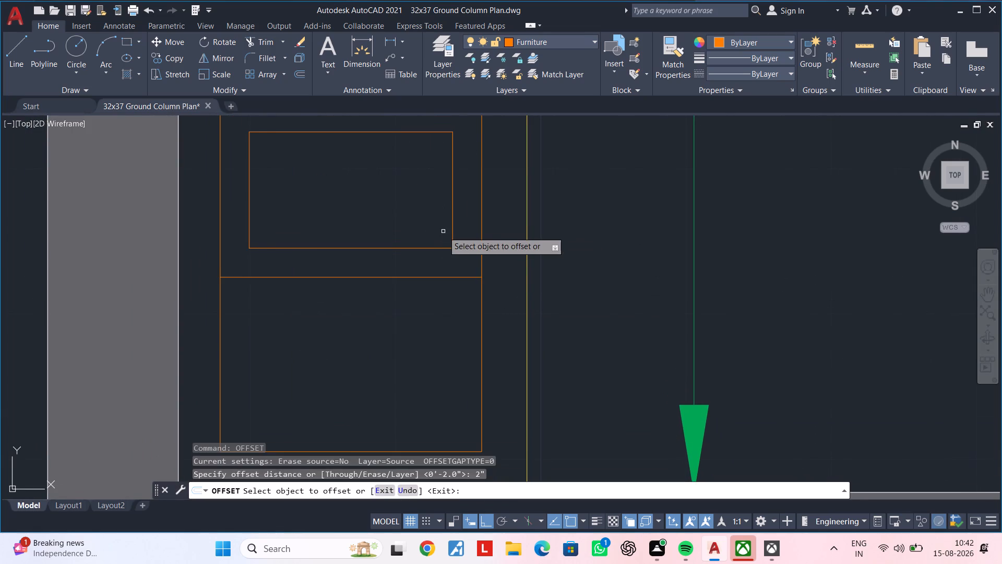
{"action": "left_click", "coordinate": [451, 218]}
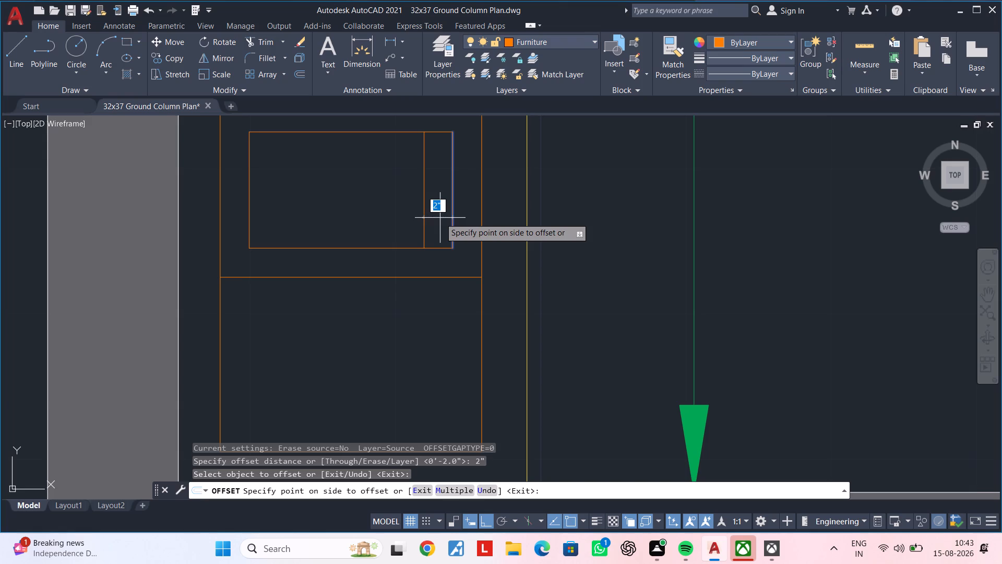
{"action": "left_click", "coordinate": [440, 218]}
{"action": "key", "text": "Escape"}
{"action": "key", "text": "Escape"}
{"action": "key", "text": "Escape"}
{"action": "type", "text": "of 2\""}
{"action": "key", "text": "Return"}
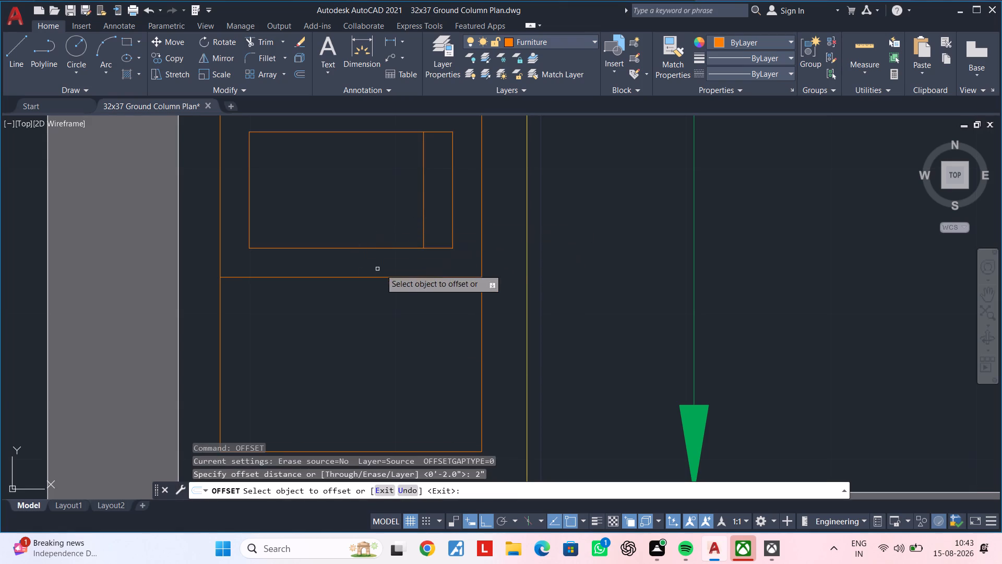
{"action": "left_click", "coordinate": [413, 248]}
{"action": "left_click", "coordinate": [419, 222]}
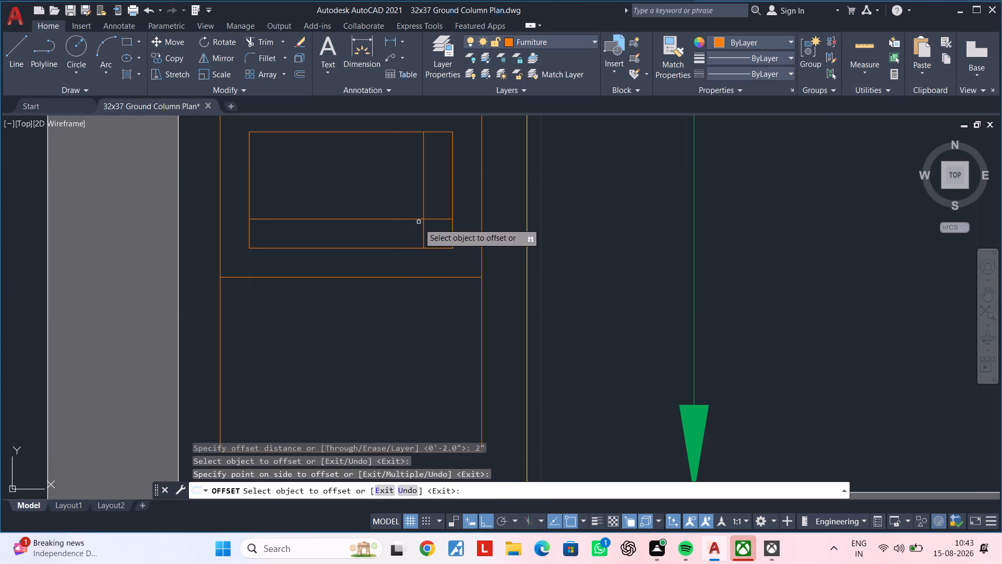
{"action": "key", "text": "Escape"}
{"action": "key", "text": "Escape"}
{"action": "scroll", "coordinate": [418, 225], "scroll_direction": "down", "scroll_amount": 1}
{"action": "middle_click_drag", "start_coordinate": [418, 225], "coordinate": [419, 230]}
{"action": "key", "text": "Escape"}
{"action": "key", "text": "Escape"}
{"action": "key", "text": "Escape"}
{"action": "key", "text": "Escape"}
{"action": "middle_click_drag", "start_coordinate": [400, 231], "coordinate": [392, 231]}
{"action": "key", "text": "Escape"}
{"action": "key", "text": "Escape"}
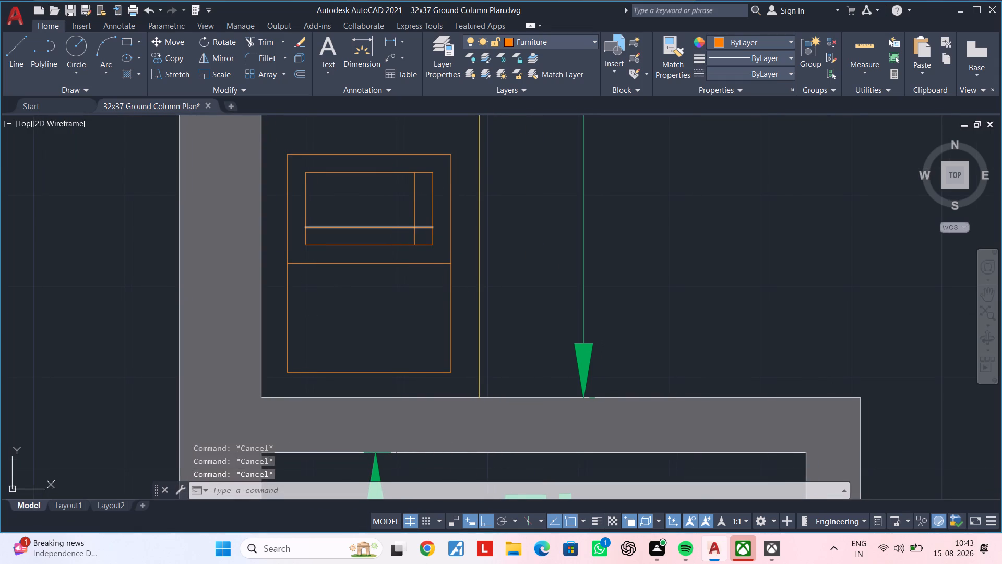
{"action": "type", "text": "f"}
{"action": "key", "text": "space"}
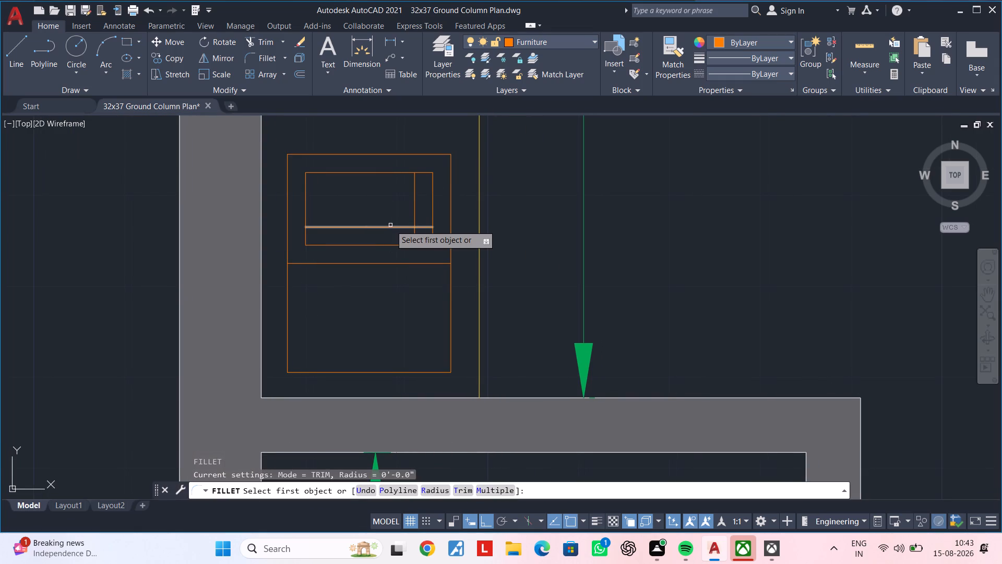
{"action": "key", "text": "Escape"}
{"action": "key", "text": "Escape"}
Fillet the inner rectangle's bottom line with its parallel offset line at the right end, picking the radius diagonally across the corner square.
{"action": "type", "text": "f"}
{"action": "key", "text": "space"}
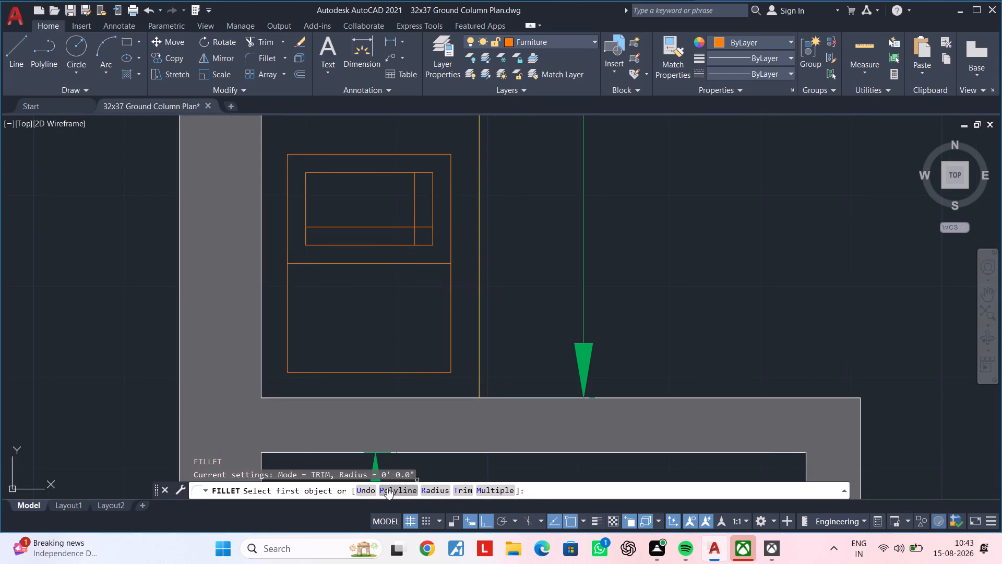
{"action": "left_click", "coordinate": [429, 486]}
{"action": "scroll", "coordinate": [424, 228], "scroll_direction": "up", "scroll_amount": 3}
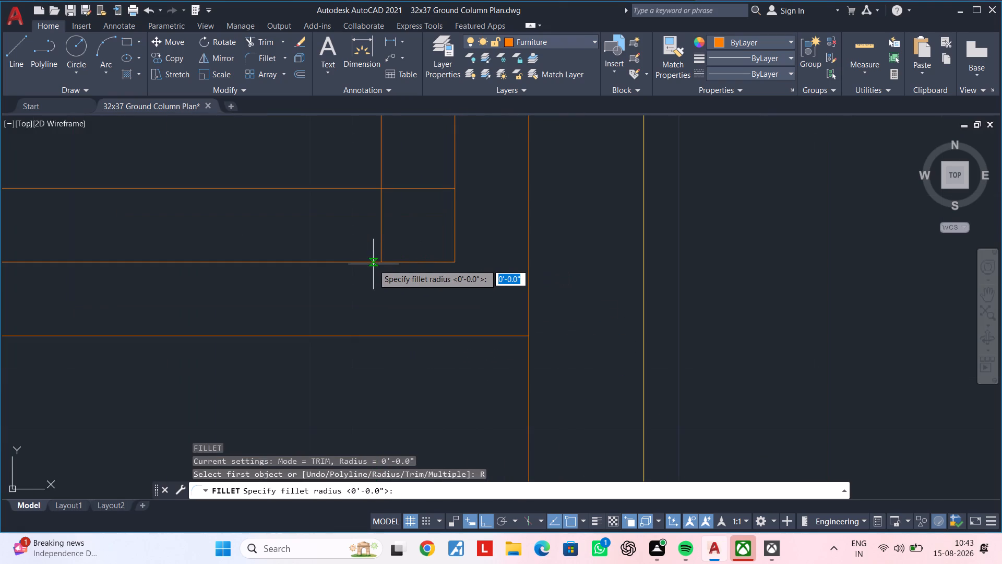
{"action": "left_click", "coordinate": [378, 264]}
{"action": "left_click", "coordinate": [451, 189]}
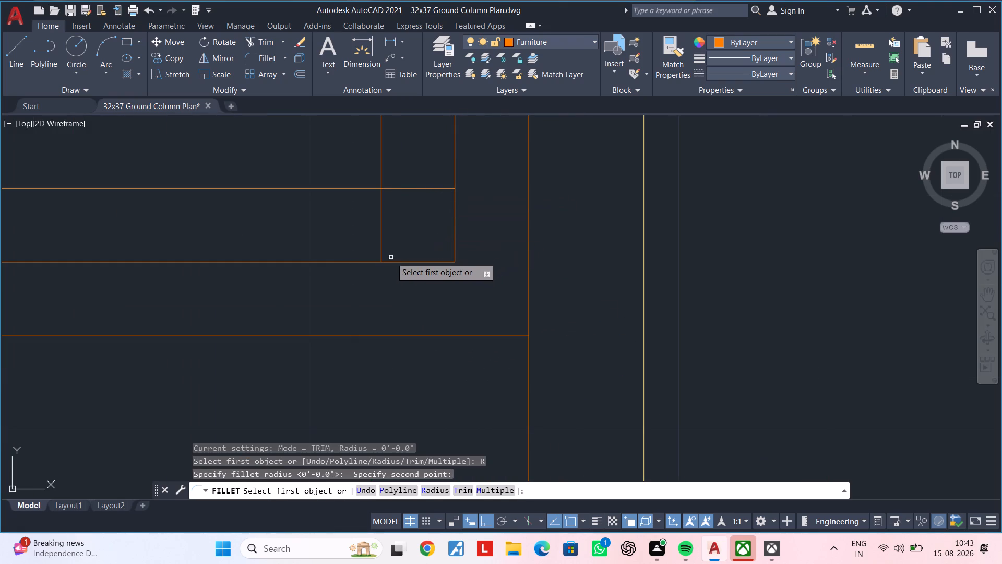
{"action": "left_click", "coordinate": [380, 262]}
{"action": "left_click", "coordinate": [455, 190]}
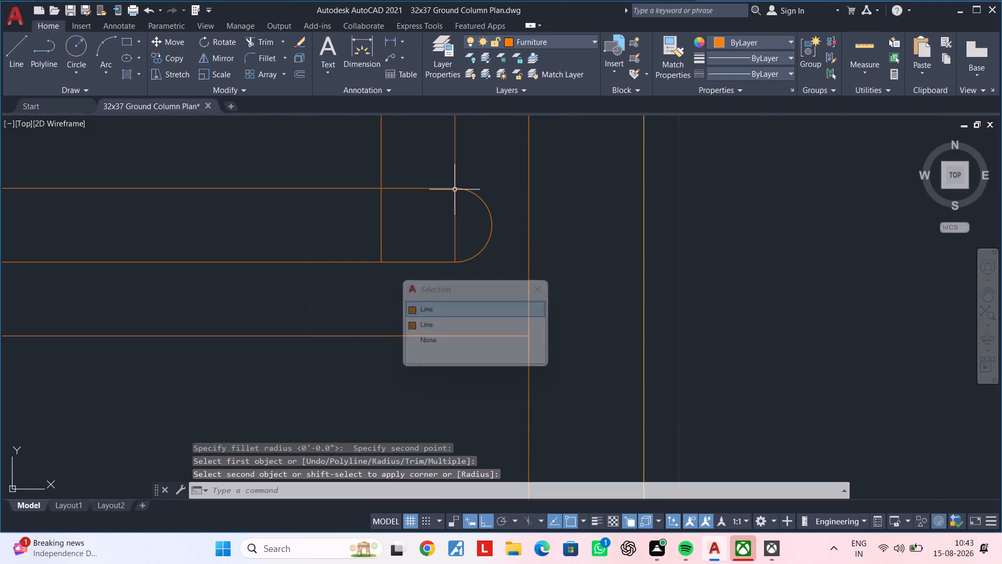
{"action": "scroll", "coordinate": [471, 213], "scroll_direction": "down", "scroll_amount": 2}
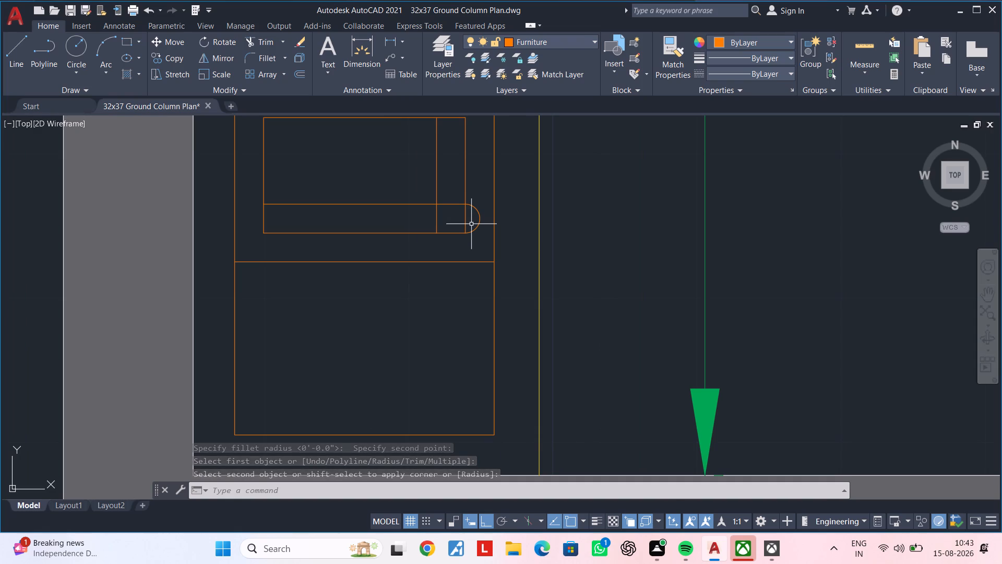
{"action": "middle_click_drag", "start_coordinate": [470, 236], "coordinate": [520, 222]}
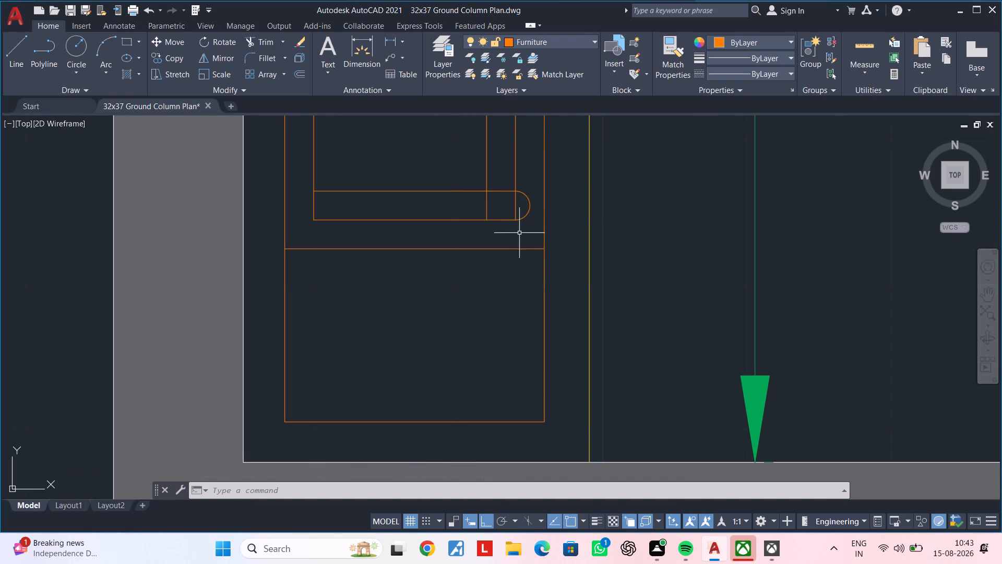
{"action": "left_click", "coordinate": [516, 238]}
{"action": "key", "text": "Escape"}
{"action": "key", "text": "Escape"}
{"action": "key", "text": "Escape"}
{"action": "key", "text": "Escape"}
Trim away the horizontal and vertical offset lines inside the inner rectangle, keeping the semicircular arc.
{"action": "type", "text": "tr"}
{"action": "key", "text": "space"}
{"action": "left_click", "coordinate": [494, 192]}
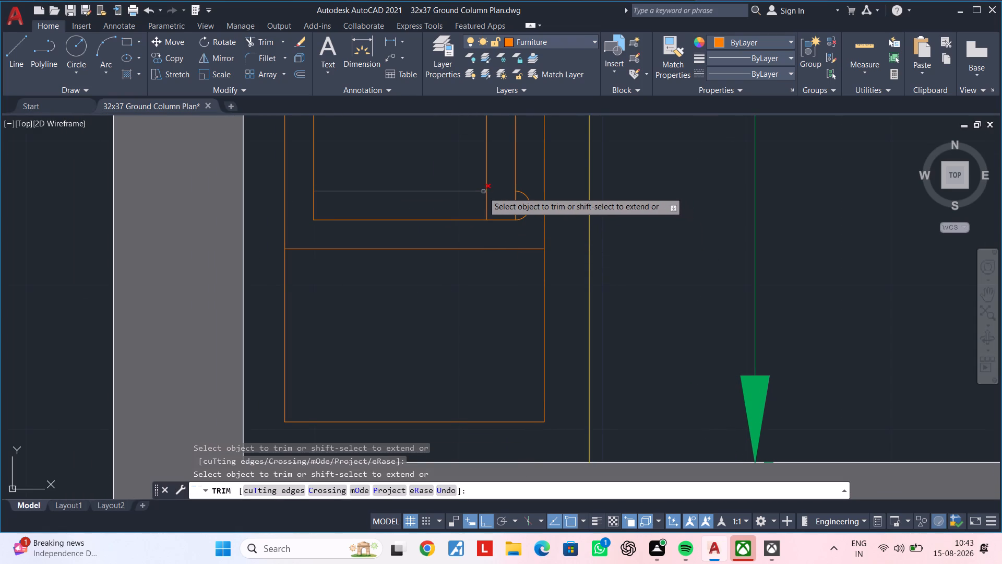
{"action": "left_click", "coordinate": [483, 192]}
{"action": "left_click", "coordinate": [487, 187]}
{"action": "middle_click_drag", "start_coordinate": [497, 217], "coordinate": [456, 213]}
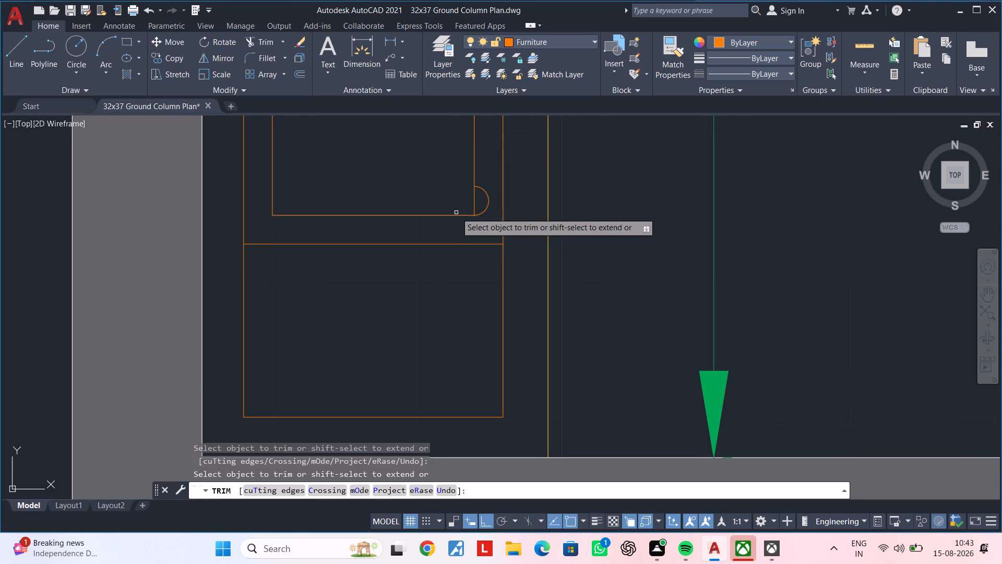
{"action": "key", "text": "Escape"}
{"action": "key", "text": "Escape"}
{"action": "key", "text": "Escape"}
{"action": "key", "text": "Escape"}
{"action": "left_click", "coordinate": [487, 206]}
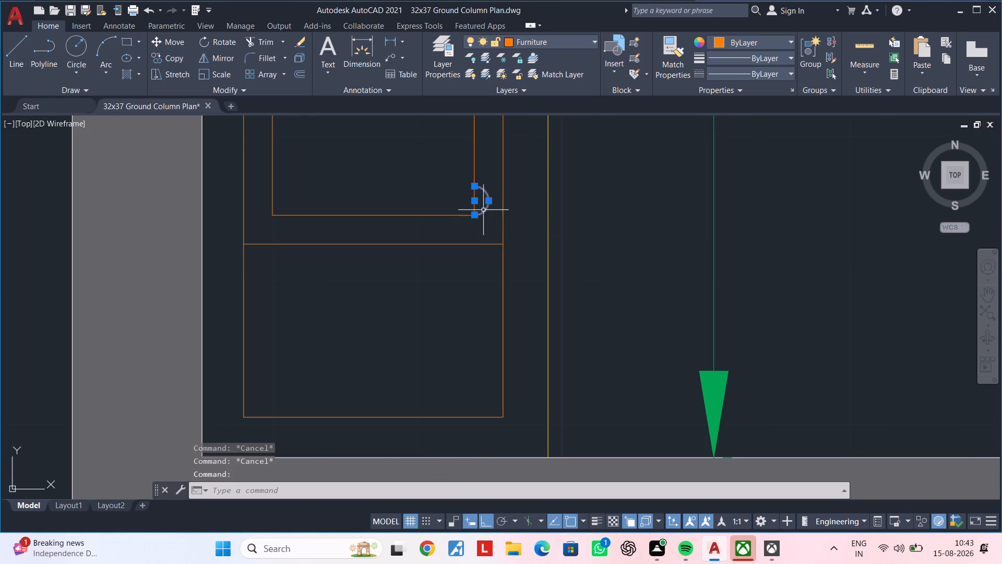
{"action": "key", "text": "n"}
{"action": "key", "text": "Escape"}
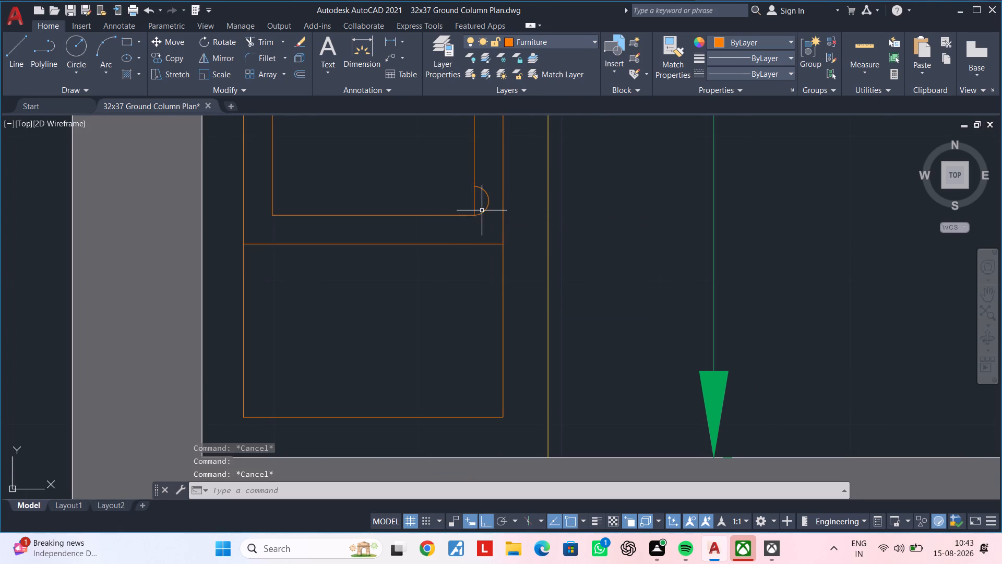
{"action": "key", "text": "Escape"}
Move the semicircular arc about 1" inward along the inner rectangle's bottom line, from its lower end at the lower-right corner.
{"action": "left_click", "coordinate": [488, 204]}
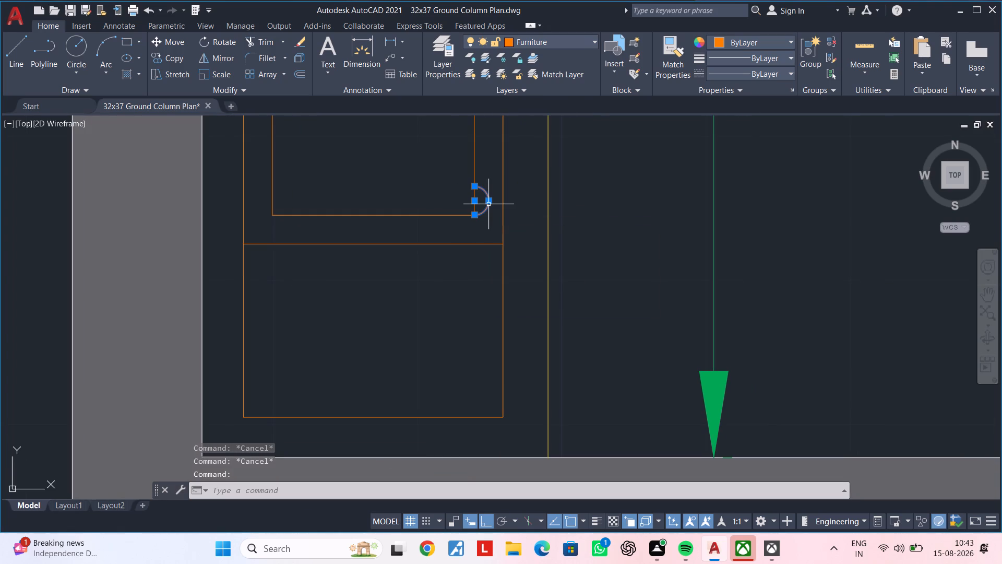
{"action": "type", "text": "m"}
{"action": "key", "text": "space"}
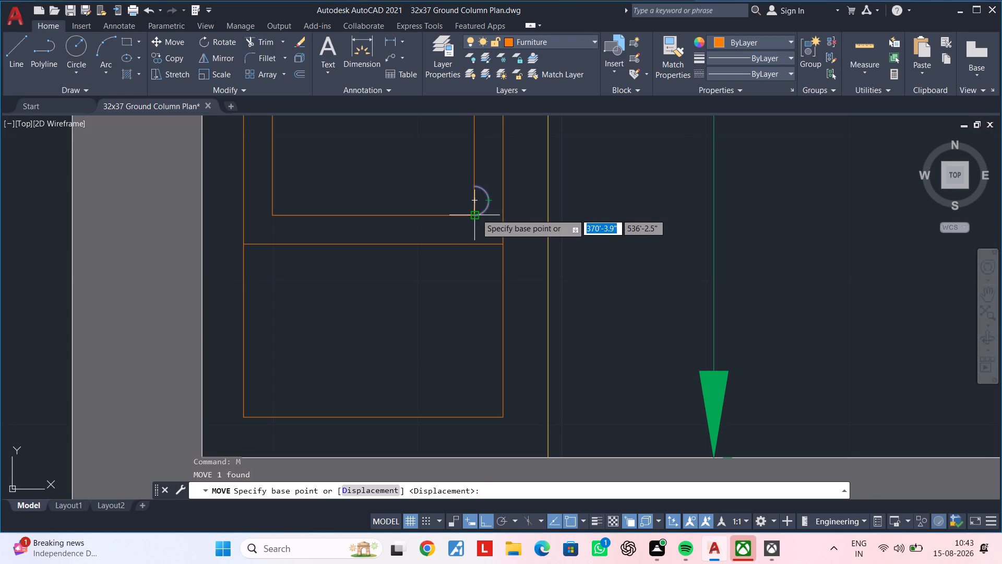
{"action": "scroll", "coordinate": [479, 211], "scroll_direction": "up", "scroll_amount": 1}
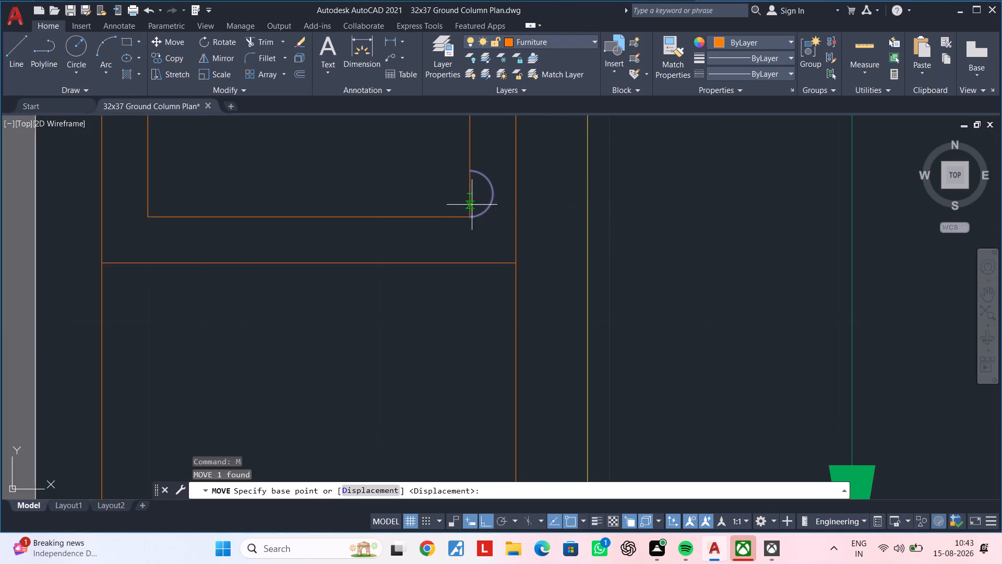
{"action": "left_click", "coordinate": [469, 215]}
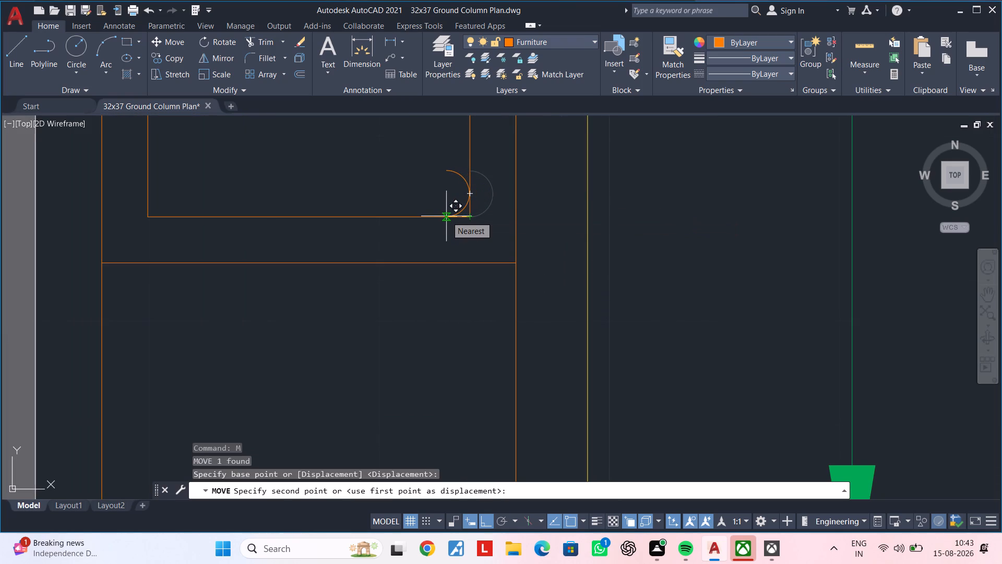
{"action": "scroll", "coordinate": [446, 216], "scroll_direction": "up", "scroll_amount": 2}
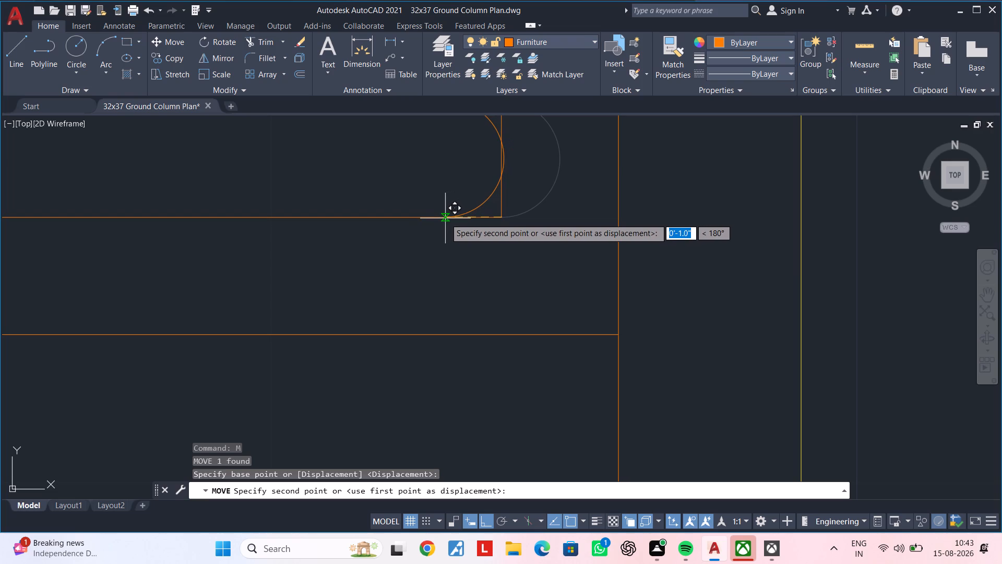
{"action": "left_click", "coordinate": [445, 217]}
{"action": "scroll", "coordinate": [475, 242], "scroll_direction": "down", "scroll_amount": 1}
{"action": "key", "text": "Escape"}
{"action": "middle_click_drag", "start_coordinate": [475, 251], "coordinate": [471, 264]}
{"action": "scroll", "coordinate": [475, 253], "scroll_direction": "down", "scroll_amount": 1}
{"action": "key", "text": "Escape"}
{"action": "scroll", "coordinate": [471, 264], "scroll_direction": "up", "scroll_amount": 1}
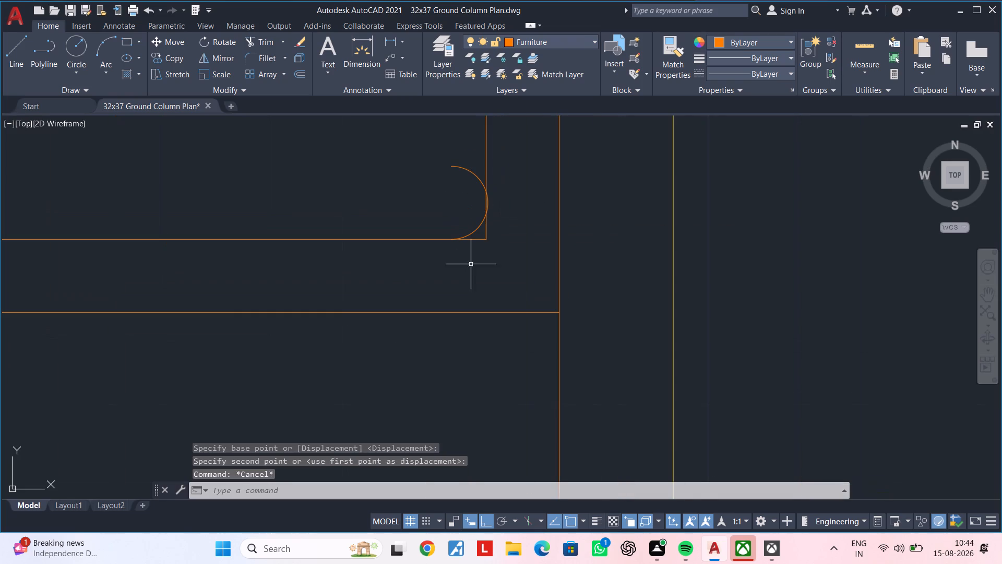
Trim the arc's upper portion inside the inner rectangle and the square corner lines outside the arc to round the lower-right corner.
{"action": "key", "text": "Escape"}
{"action": "type", "text": "tr"}
{"action": "key", "text": "space"}
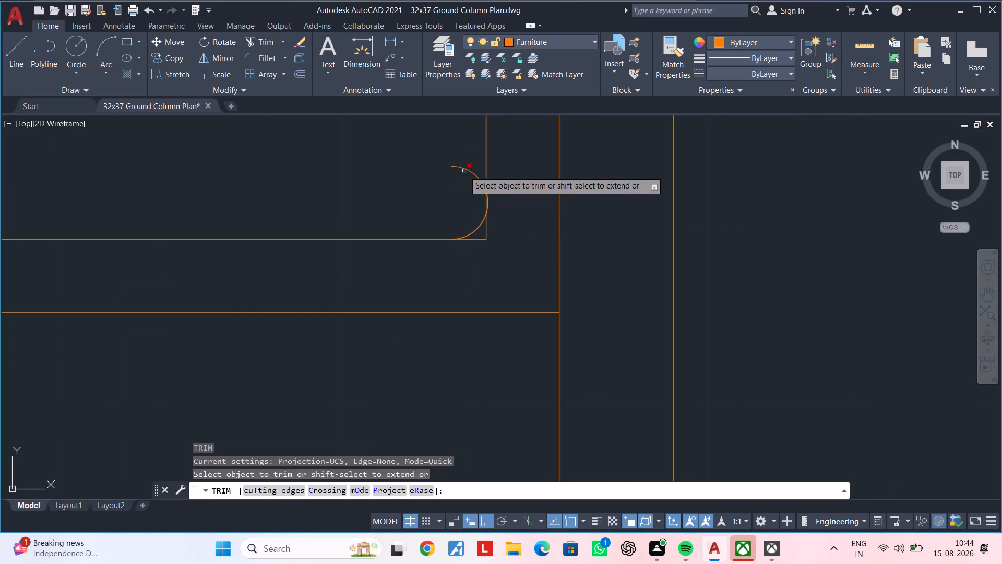
{"action": "left_click", "coordinate": [464, 170]}
{"action": "left_click", "coordinate": [487, 224]}
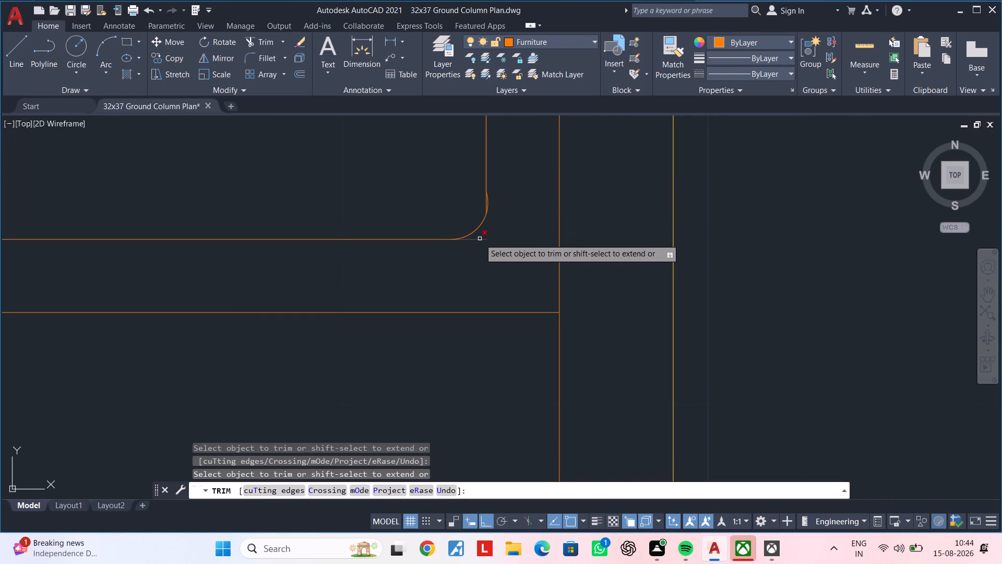
{"action": "left_click", "coordinate": [480, 239]}
{"action": "scroll", "coordinate": [483, 207], "scroll_direction": "up", "scroll_amount": 2}
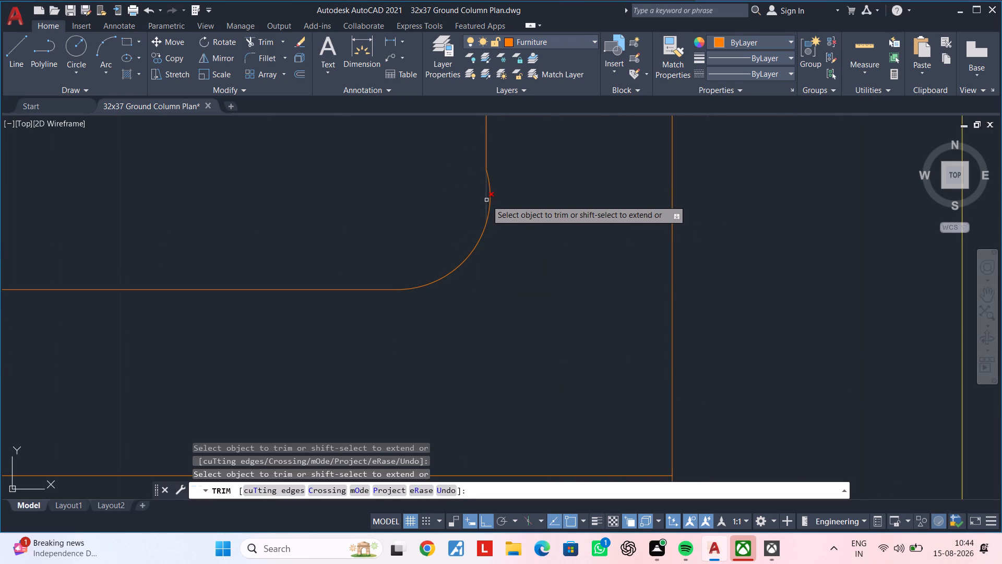
{"action": "left_click", "coordinate": [486, 200]}
{"action": "scroll", "coordinate": [486, 203], "scroll_direction": "down", "scroll_amount": 4}
{"action": "middle_click_drag", "start_coordinate": [480, 244], "coordinate": [516, 268]}
{"action": "scroll", "coordinate": [509, 266], "scroll_direction": "down", "scroll_amount": 2}
{"action": "middle_click_drag", "start_coordinate": [510, 261], "coordinate": [514, 260]}
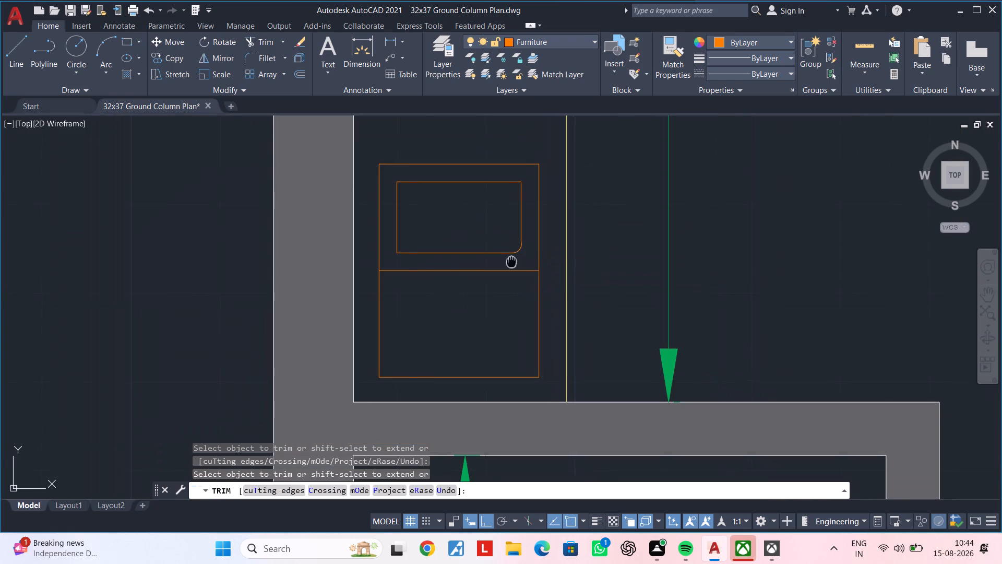
{"action": "middle_click_drag", "start_coordinate": [514, 260], "coordinate": [538, 255]}
{"action": "middle_click_drag", "start_coordinate": [538, 255], "coordinate": [552, 241]}
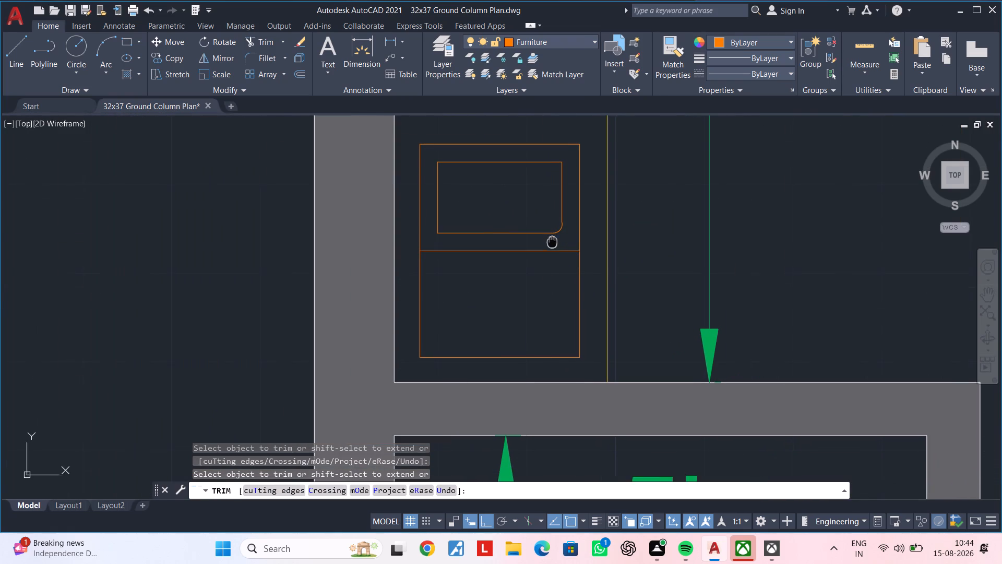
{"action": "middle_click_drag", "start_coordinate": [552, 241], "coordinate": [553, 240]}
{"action": "key", "text": "Escape"}
{"action": "key", "text": "Escape"}
Stretch the corner arc's midpoint slightly inward so the curve meets the inner rectangle's right side without bulging past it.
{"action": "scroll", "coordinate": [551, 238], "scroll_direction": "up", "scroll_amount": 2}
{"action": "middle_click_drag", "start_coordinate": [553, 238], "coordinate": [538, 270]}
{"action": "key", "text": "Escape"}
{"action": "key", "text": "Escape"}
{"action": "scroll", "coordinate": [564, 230], "scroll_direction": "up", "scroll_amount": 3}
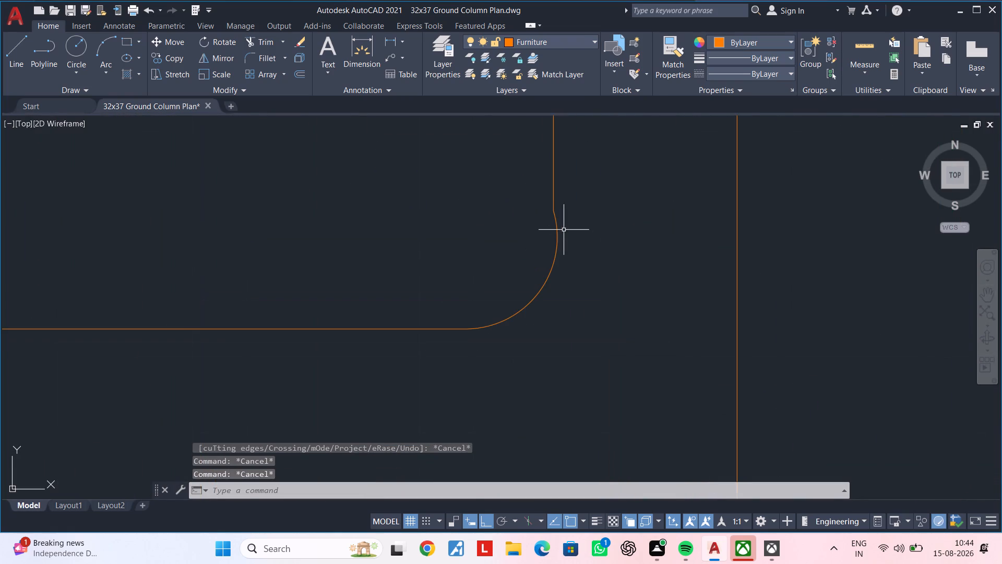
{"action": "left_click", "coordinate": [557, 229]}
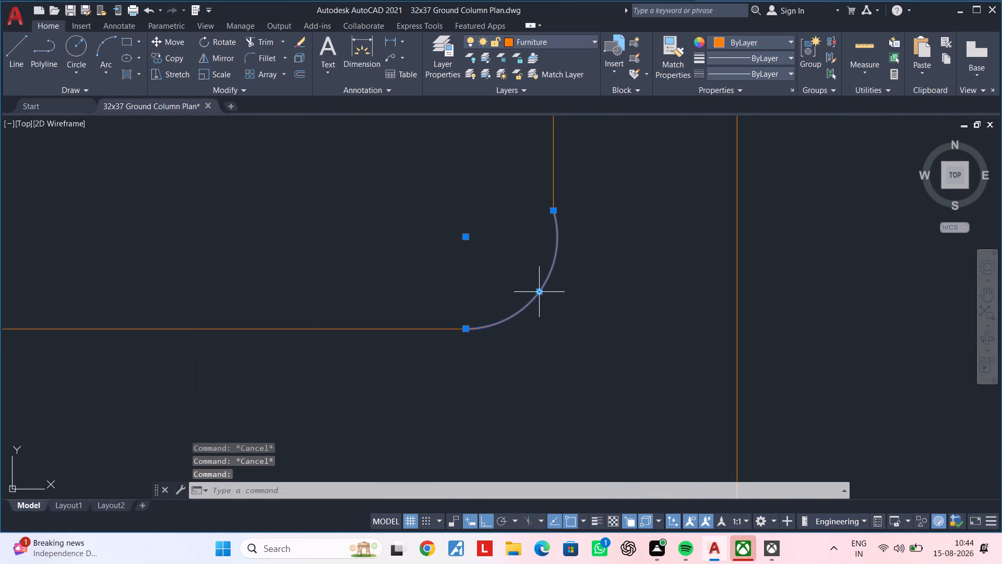
{"action": "left_click", "coordinate": [540, 291]}
{"action": "left_click", "coordinate": [528, 287]}
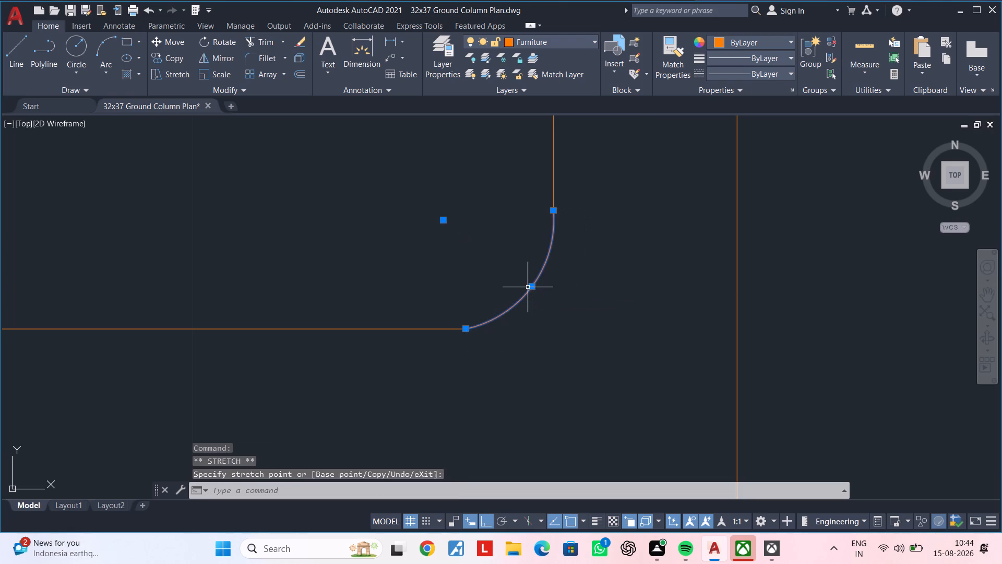
{"action": "scroll", "coordinate": [533, 287], "scroll_direction": "down", "scroll_amount": 3}
{"action": "key", "text": "Escape"}
{"action": "key", "text": "Escape"}
{"action": "middle_click_drag", "start_coordinate": [542, 297], "coordinate": [591, 296]}
{"action": "key", "text": "Escape"}
Mirror the lower-right corner arc to the left across a vertical line from the bottom line's midpoint, keeping the source arc.
{"action": "left_click", "coordinate": [594, 293]}
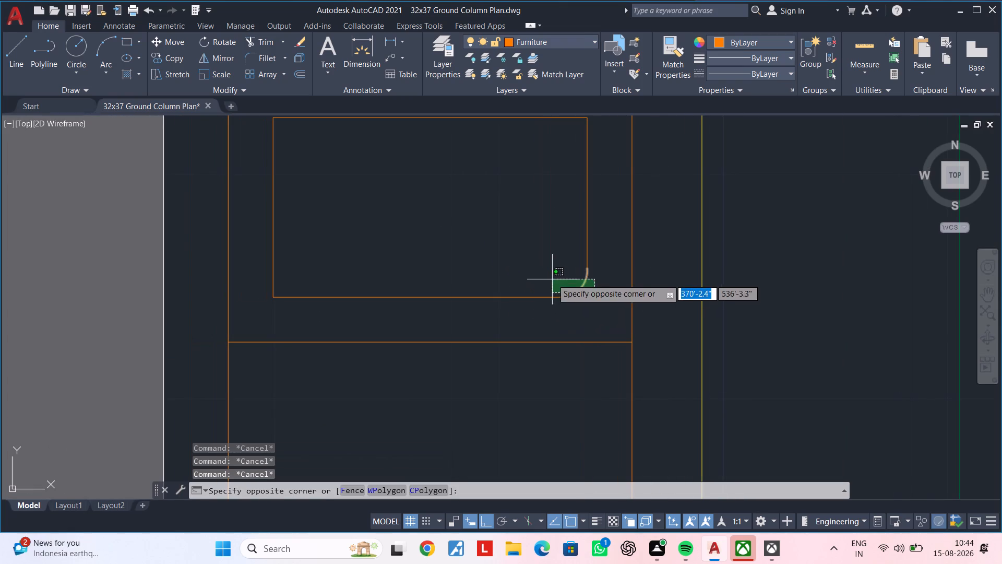
{"action": "left_click", "coordinate": [552, 278]}
{"action": "type", "text": "mi"}
{"action": "key", "text": "space"}
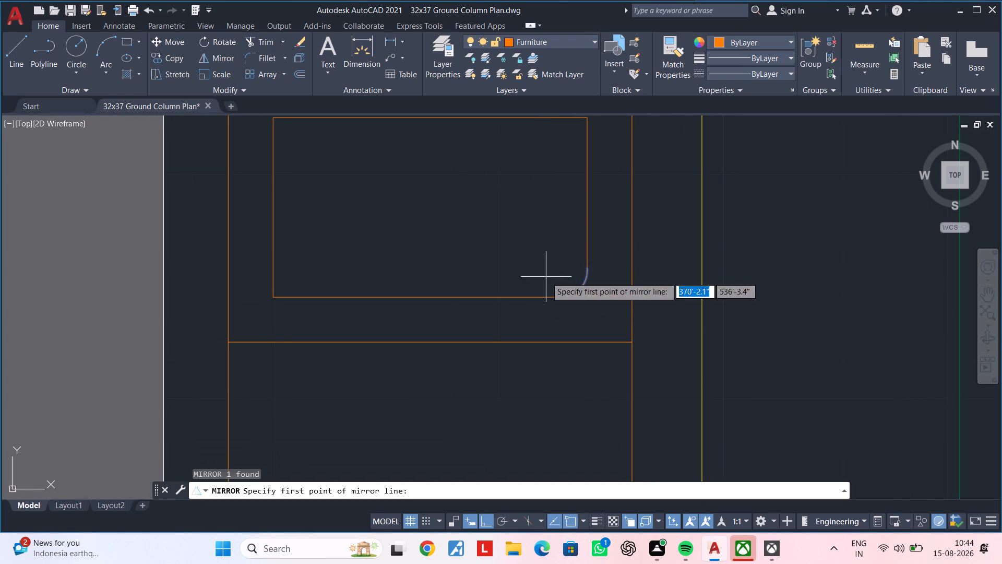
{"action": "left_click", "coordinate": [420, 298]}
{"action": "middle_click_drag", "start_coordinate": [428, 144], "coordinate": [429, 226]}
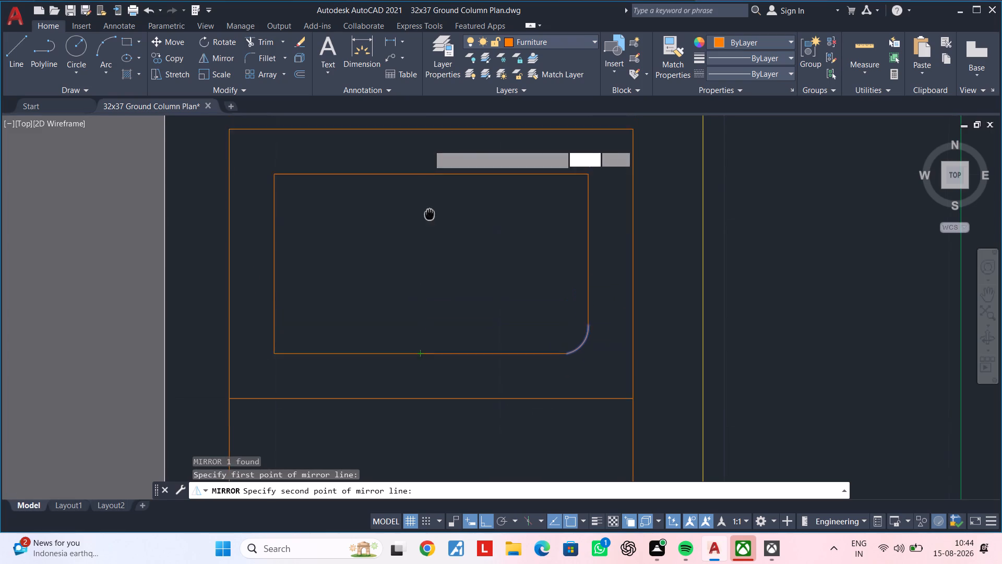
{"action": "middle_click_drag", "start_coordinate": [429, 226], "coordinate": [429, 227]}
{"action": "scroll", "coordinate": [429, 227], "scroll_direction": "up", "scroll_amount": 1}
{"action": "left_click", "coordinate": [412, 185]}
{"action": "scroll", "coordinate": [427, 228], "scroll_direction": "down", "scroll_amount": 3}
{"action": "middle_click_drag", "start_coordinate": [444, 226], "coordinate": [468, 166]}
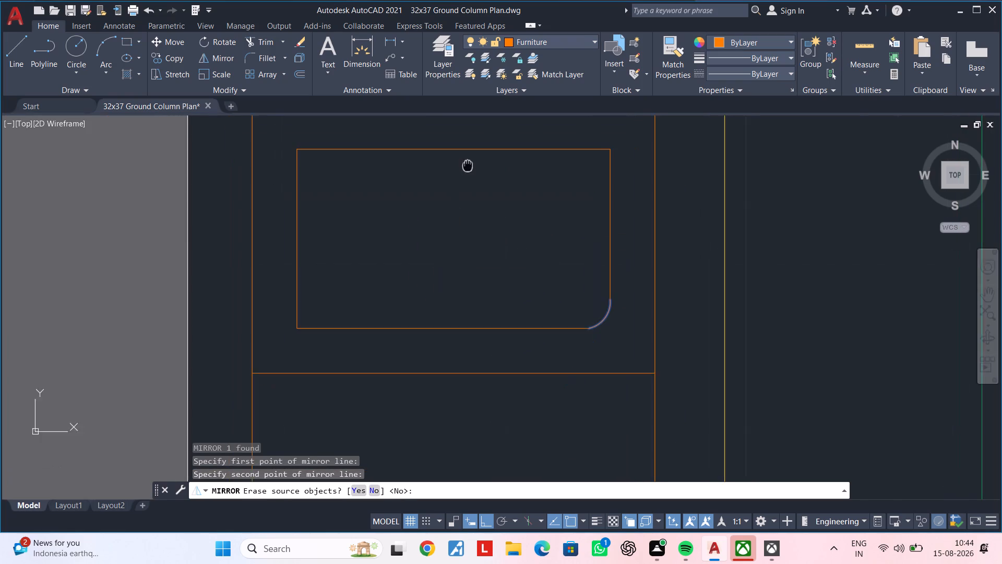
{"action": "middle_click_drag", "start_coordinate": [468, 166], "coordinate": [471, 151]}
{"action": "left_click_drag", "start_coordinate": [496, 195], "coordinate": [444, 226]}
{"action": "middle_click_drag", "start_coordinate": [393, 289], "coordinate": [471, 263]}
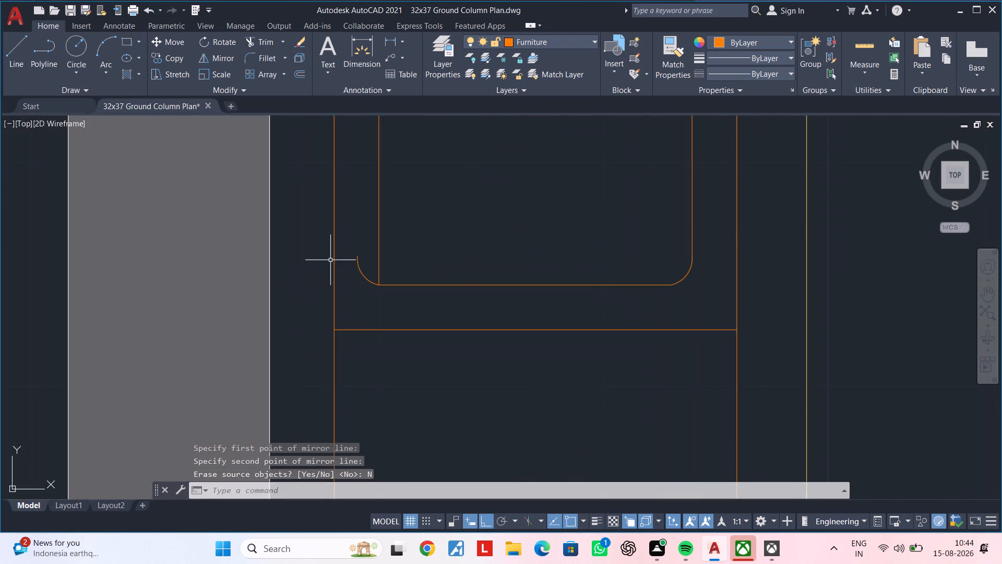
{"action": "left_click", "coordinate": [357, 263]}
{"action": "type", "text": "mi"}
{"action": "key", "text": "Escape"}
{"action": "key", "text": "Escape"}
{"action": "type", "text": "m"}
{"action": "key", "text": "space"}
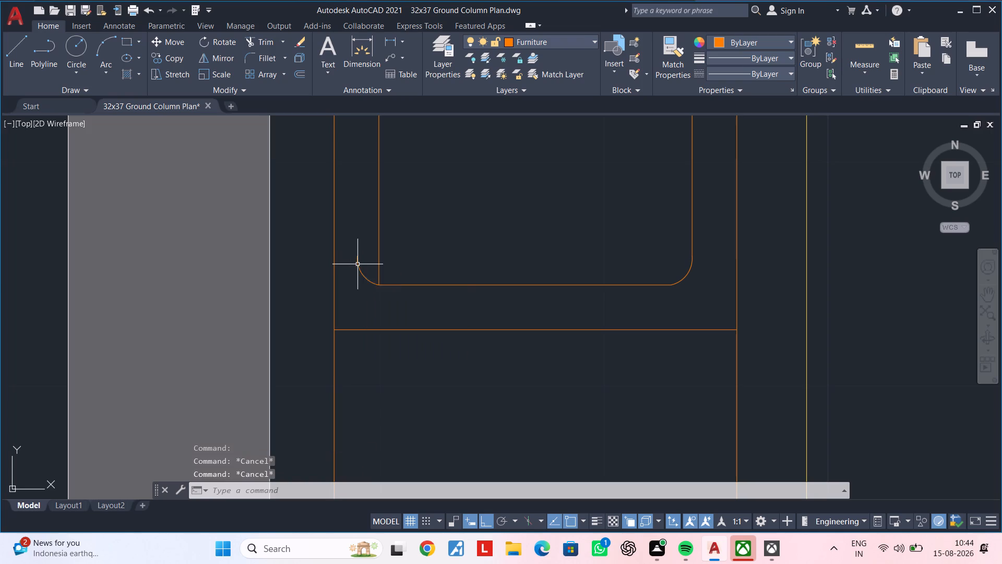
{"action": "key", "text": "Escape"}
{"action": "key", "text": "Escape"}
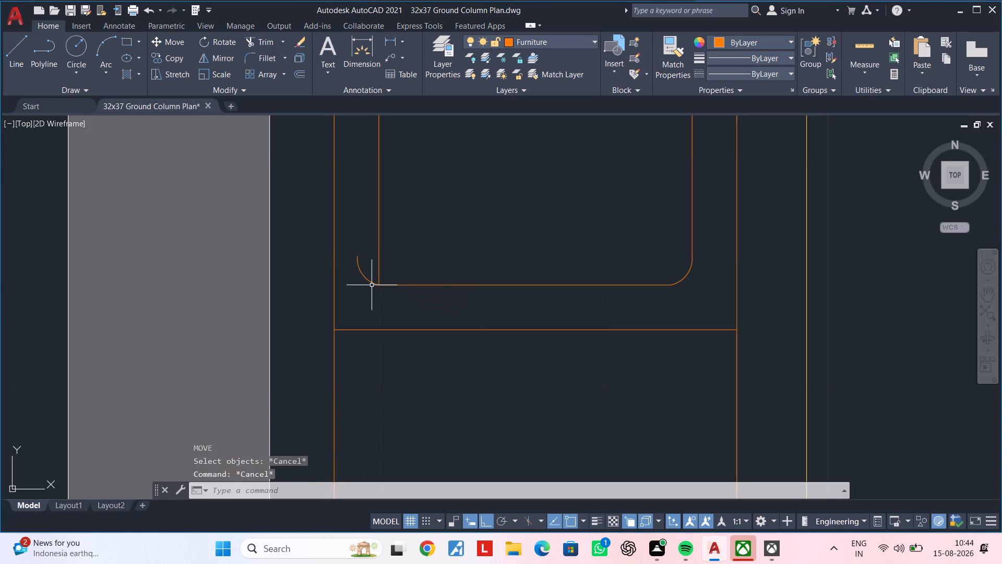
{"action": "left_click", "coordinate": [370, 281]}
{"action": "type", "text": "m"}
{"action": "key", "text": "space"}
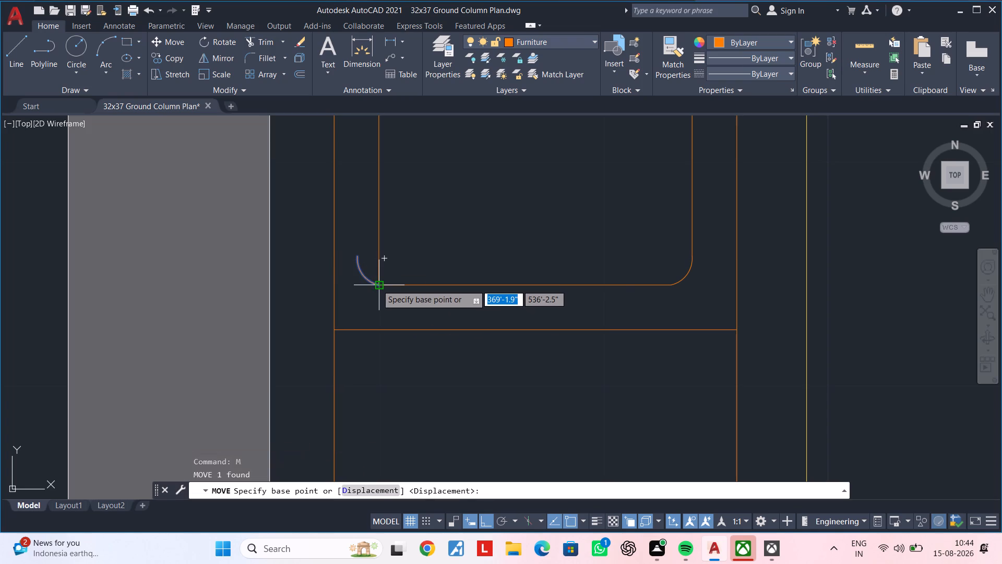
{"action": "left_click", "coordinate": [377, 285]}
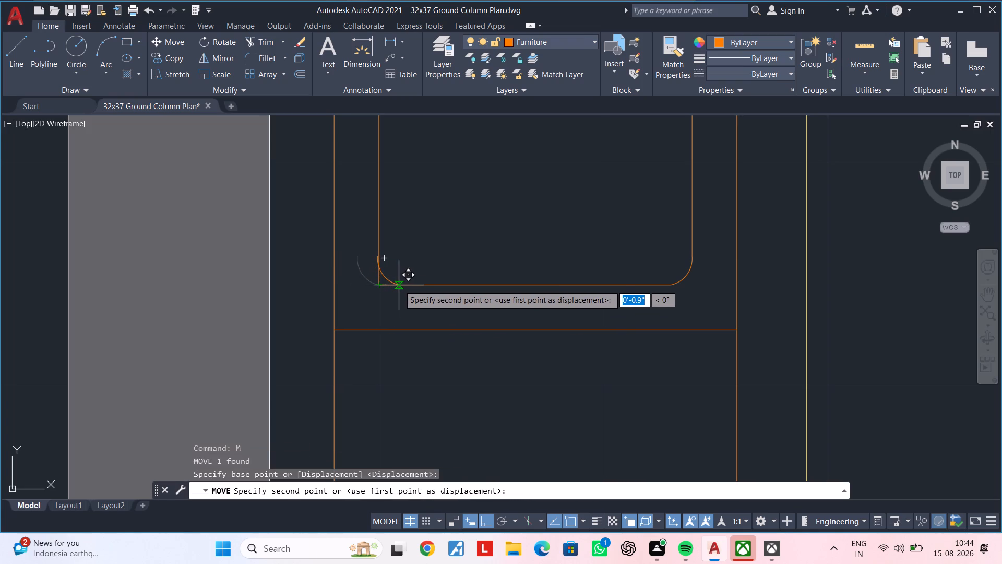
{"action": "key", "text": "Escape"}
Move the mirrored arc from its upper end onto the inner rectangle's left side, placing it in the lower-left corner.
{"action": "left_click", "coordinate": [366, 279]}
{"action": "key", "text": "m"}
{"action": "key", "text": "space"}
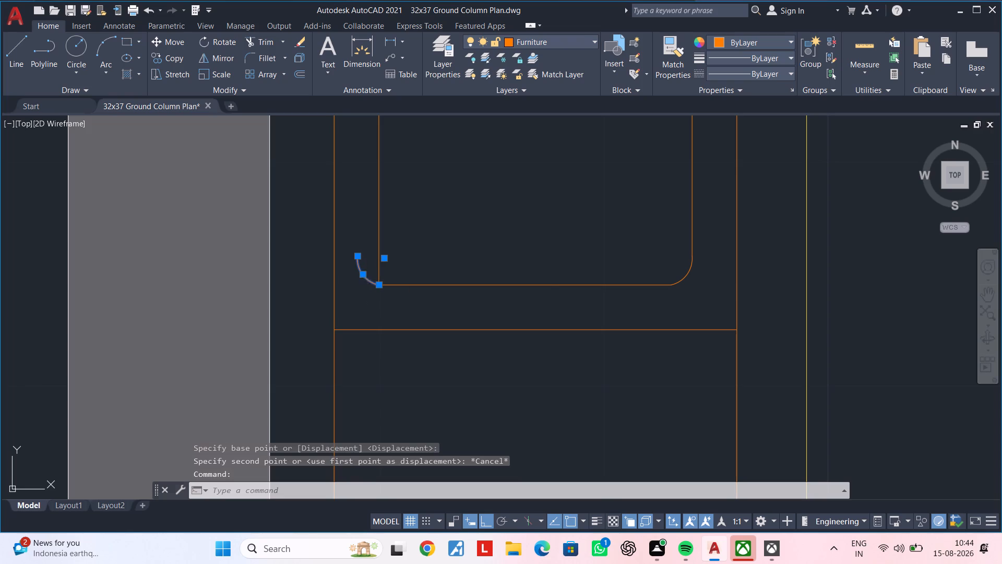
{"action": "left_click", "coordinate": [357, 257]}
{"action": "left_click", "coordinate": [378, 261]}
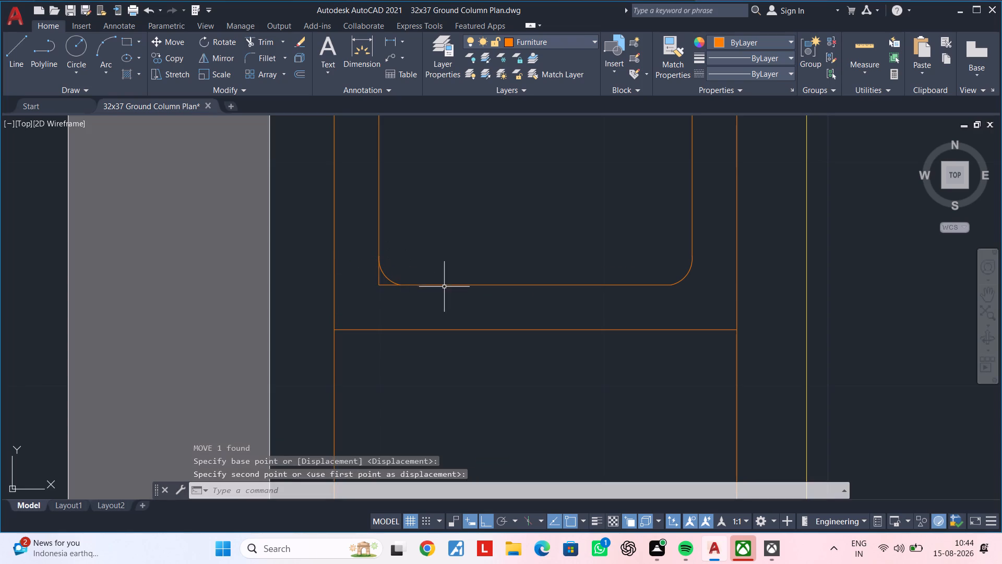
{"action": "key", "text": "Escape"}
{"action": "key", "text": "Escape"}
Trim the vertical and horizontal line ends outside the lower-left arc to leave a rounded corner.
{"action": "type", "text": "tr"}
{"action": "key", "text": "space"}
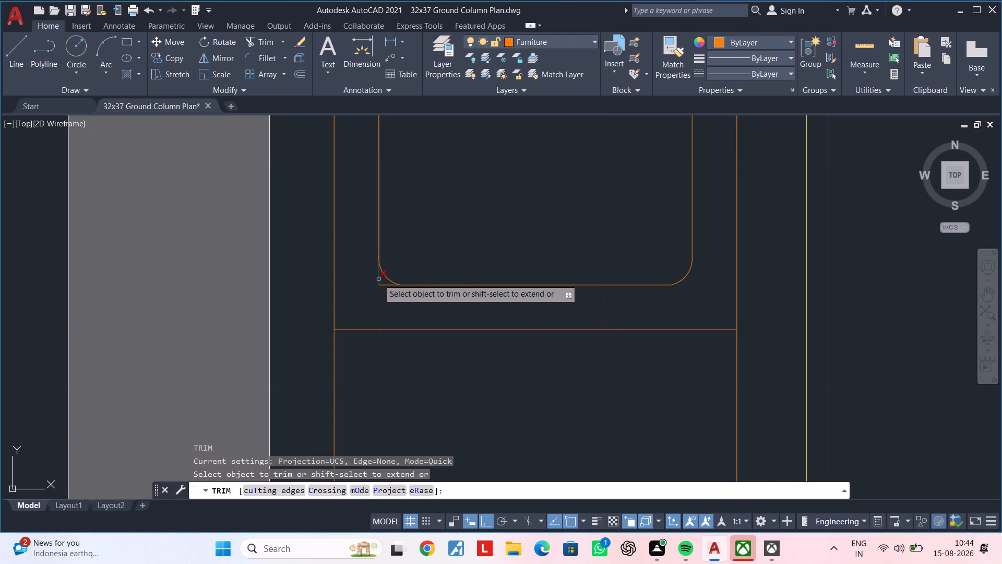
{"action": "scroll", "coordinate": [378, 279], "scroll_direction": "up", "scroll_amount": 2}
{"action": "left_click", "coordinate": [378, 279]}
{"action": "left_click", "coordinate": [367, 279]}
{"action": "left_click", "coordinate": [389, 295]}
{"action": "scroll", "coordinate": [420, 280], "scroll_direction": "down", "scroll_amount": 2}
{"action": "middle_click_drag", "start_coordinate": [448, 252], "coordinate": [430, 296]}
{"action": "key", "text": "Escape"}
{"action": "key", "text": "Escape"}
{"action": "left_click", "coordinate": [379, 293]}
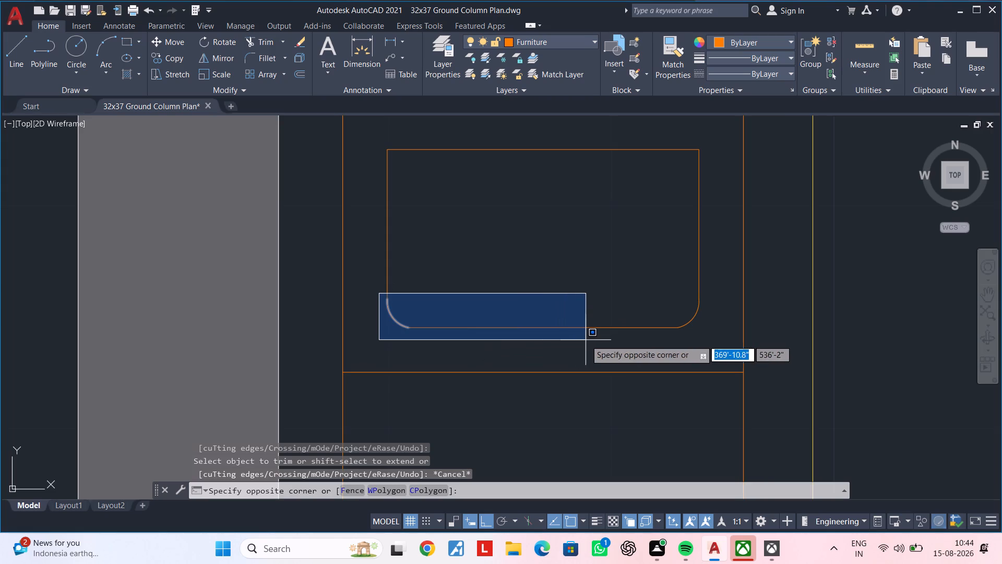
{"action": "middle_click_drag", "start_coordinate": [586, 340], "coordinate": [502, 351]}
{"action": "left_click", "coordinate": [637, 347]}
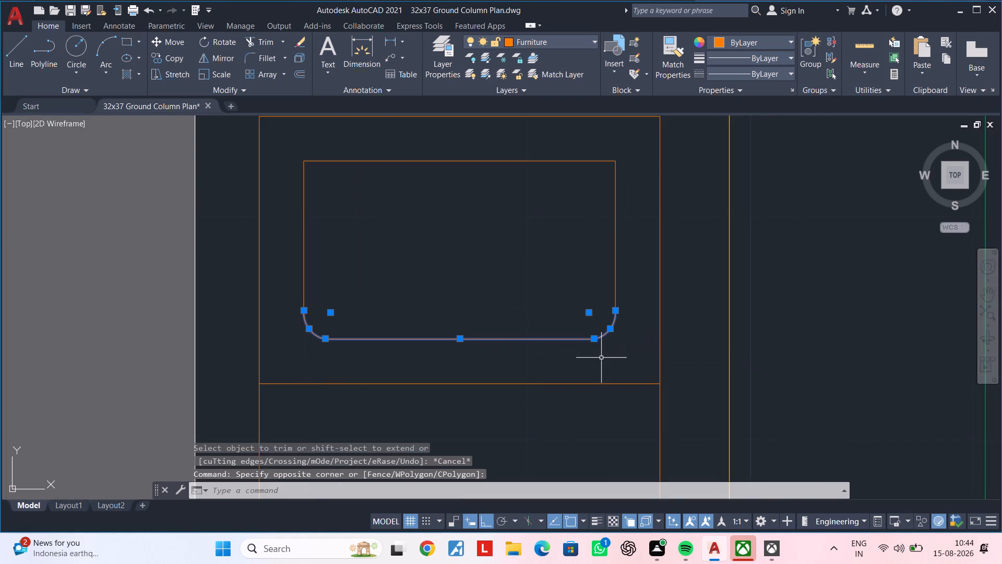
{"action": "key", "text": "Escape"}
Mirror both bottom corner arcs upward across a horizontal line between the midpoints of the basin's straight sides, keeping the source arcs.
{"action": "left_click", "coordinate": [622, 313]}
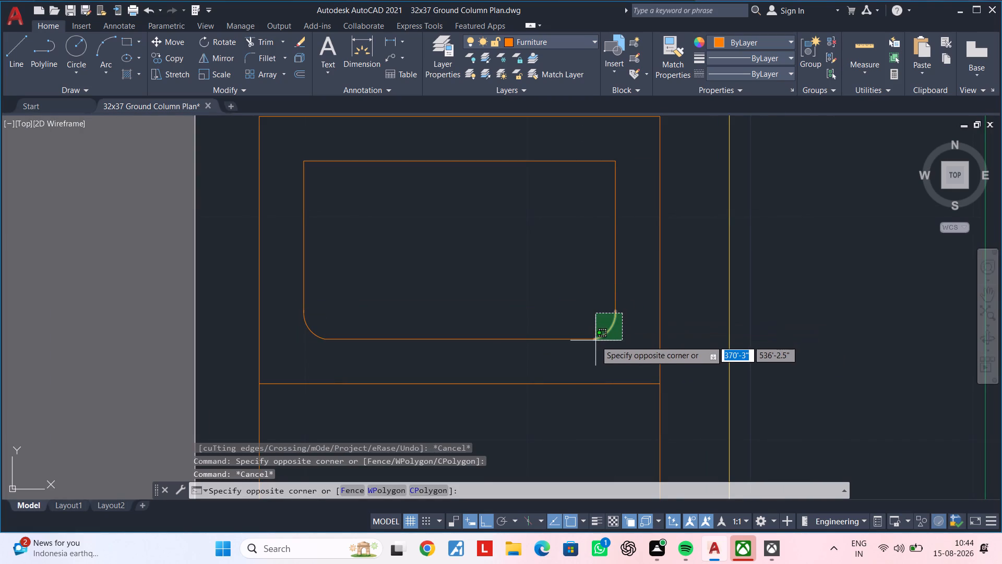
{"action": "left_click", "coordinate": [600, 342]}
{"action": "middle_click_drag", "start_coordinate": [521, 330], "coordinate": [540, 319]}
{"action": "left_click", "coordinate": [338, 314]}
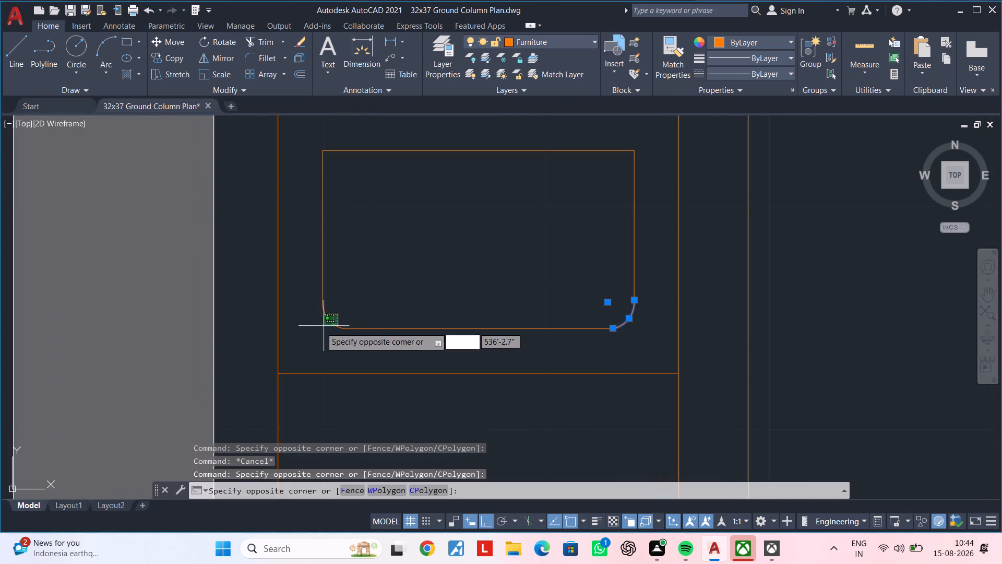
{"action": "left_click", "coordinate": [313, 331]}
{"action": "type", "text": "mi"}
{"action": "key", "text": "space"}
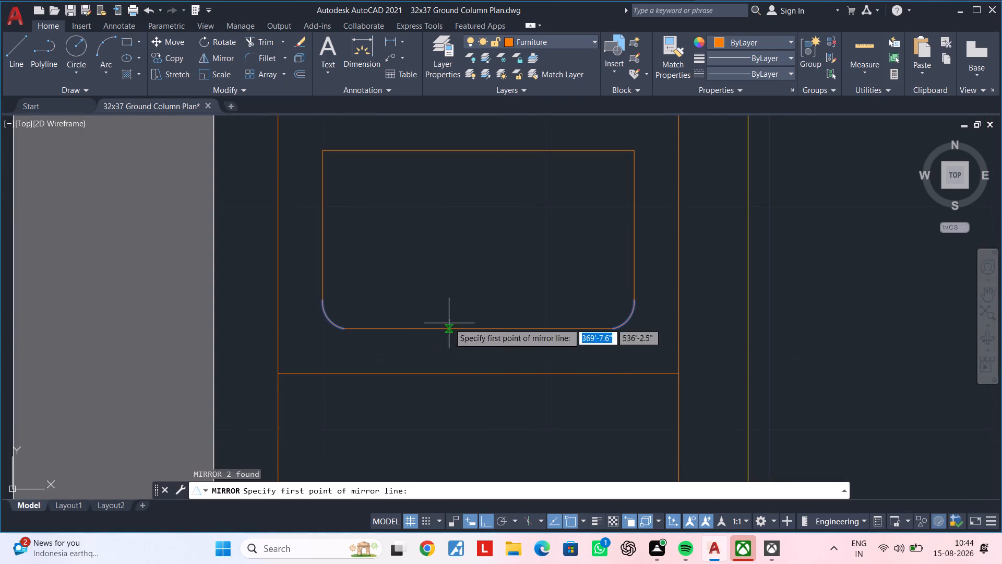
{"action": "left_click", "coordinate": [323, 227]}
{"action": "middle_click_drag", "start_coordinate": [552, 231], "coordinate": [479, 263]}
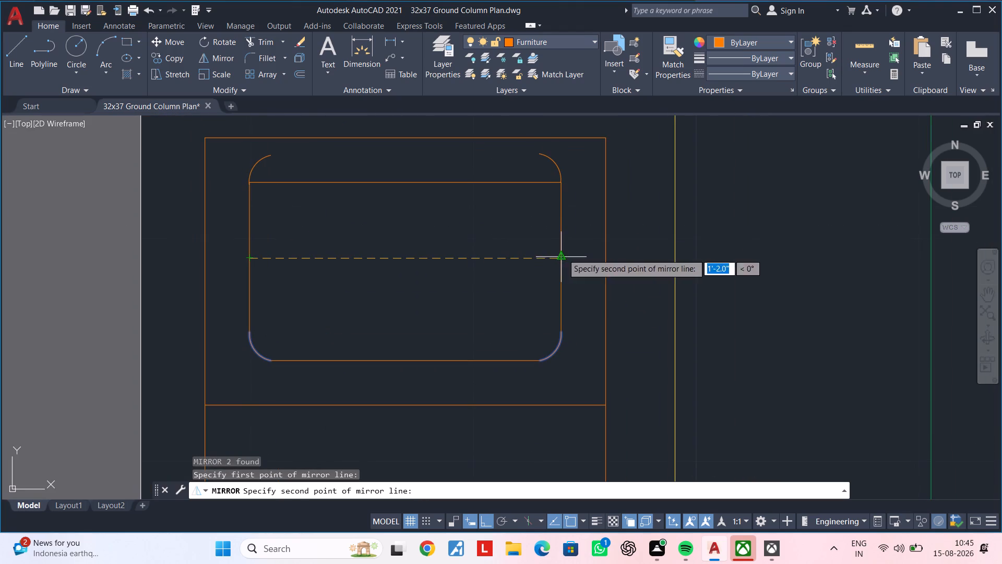
{"action": "left_click", "coordinate": [563, 254]}
{"action": "left_click_drag", "start_coordinate": [596, 299], "coordinate": [563, 254]}
{"action": "middle_click_drag", "start_coordinate": [450, 211], "coordinate": [461, 240]}
{"action": "key", "text": "Escape"}
{"action": "key", "text": "Escape"}
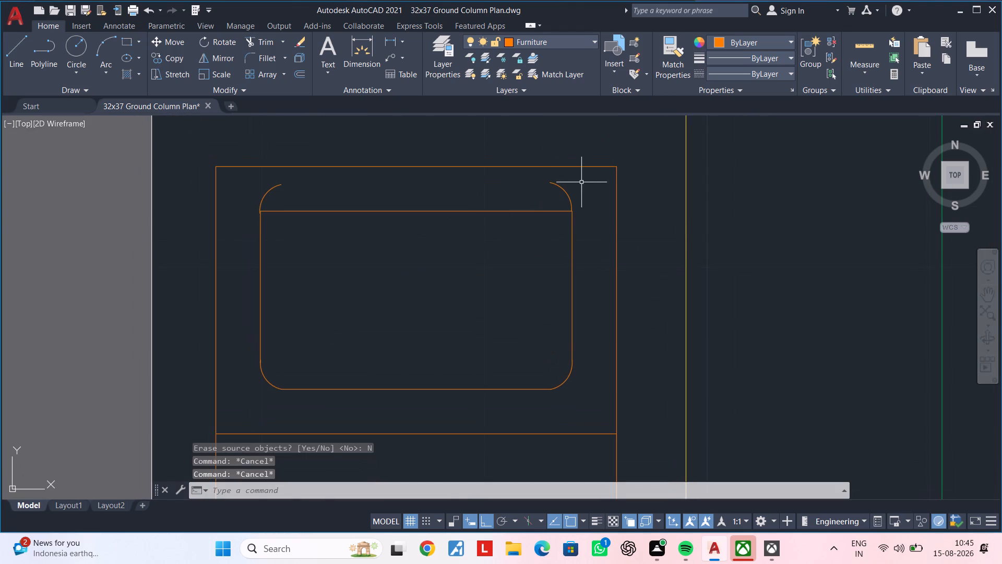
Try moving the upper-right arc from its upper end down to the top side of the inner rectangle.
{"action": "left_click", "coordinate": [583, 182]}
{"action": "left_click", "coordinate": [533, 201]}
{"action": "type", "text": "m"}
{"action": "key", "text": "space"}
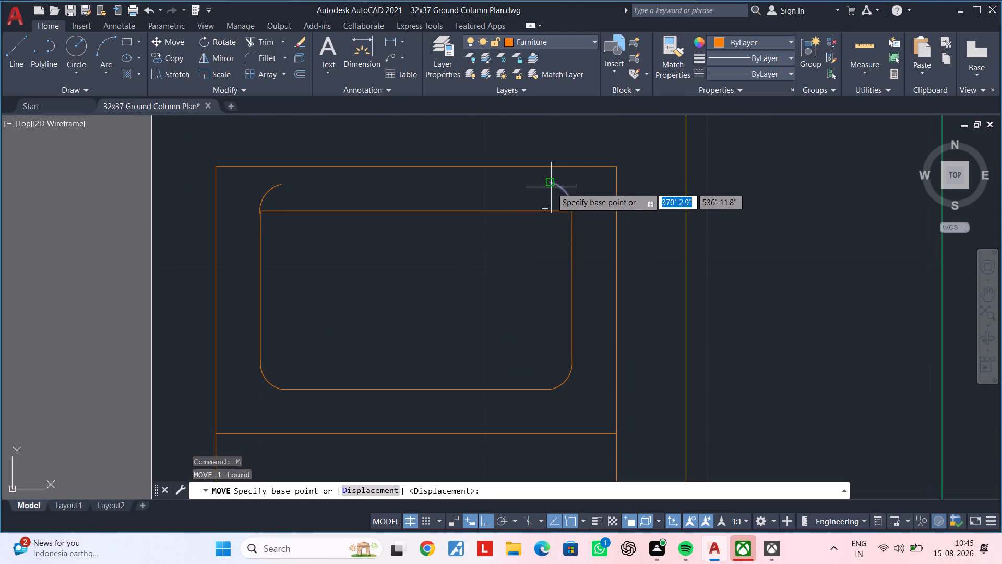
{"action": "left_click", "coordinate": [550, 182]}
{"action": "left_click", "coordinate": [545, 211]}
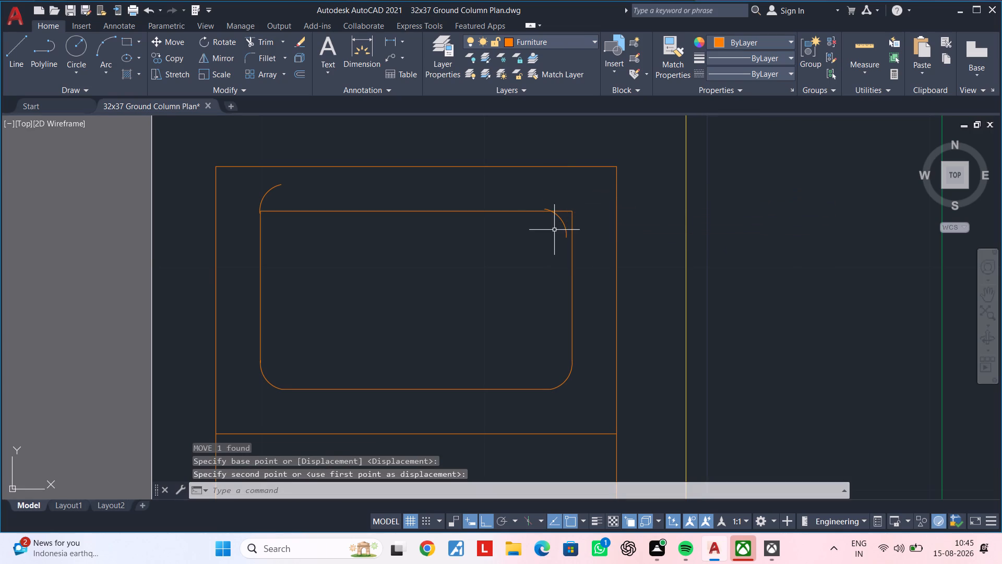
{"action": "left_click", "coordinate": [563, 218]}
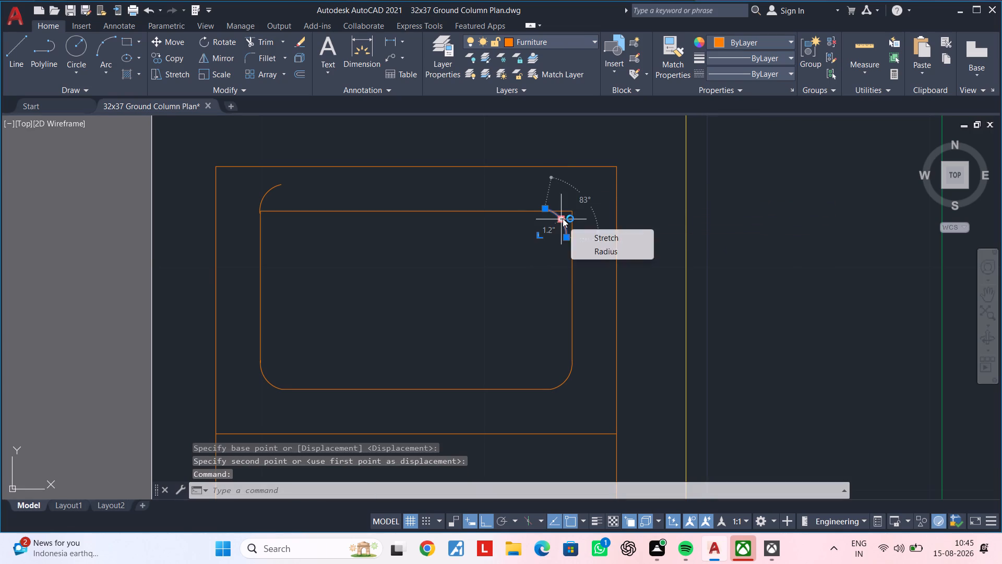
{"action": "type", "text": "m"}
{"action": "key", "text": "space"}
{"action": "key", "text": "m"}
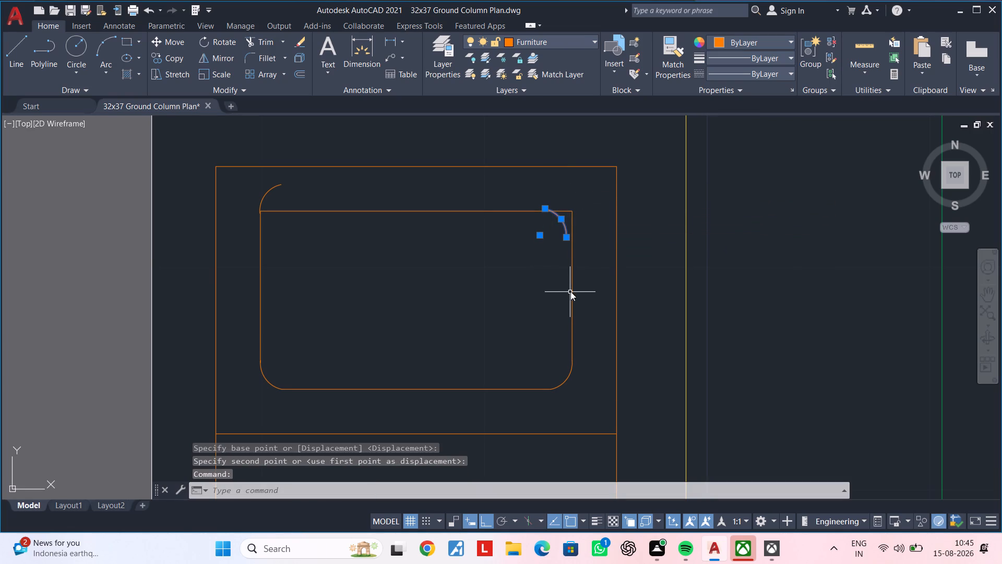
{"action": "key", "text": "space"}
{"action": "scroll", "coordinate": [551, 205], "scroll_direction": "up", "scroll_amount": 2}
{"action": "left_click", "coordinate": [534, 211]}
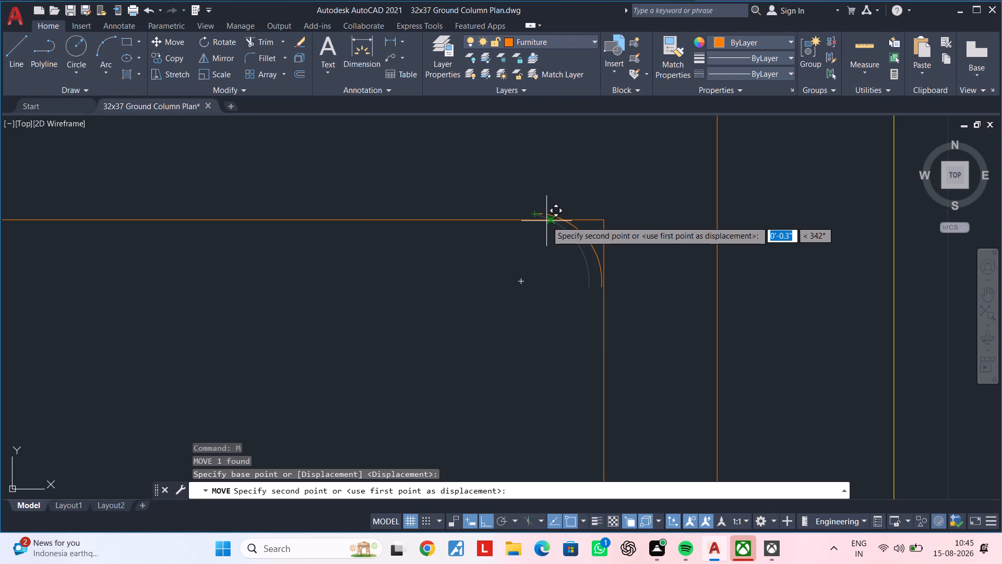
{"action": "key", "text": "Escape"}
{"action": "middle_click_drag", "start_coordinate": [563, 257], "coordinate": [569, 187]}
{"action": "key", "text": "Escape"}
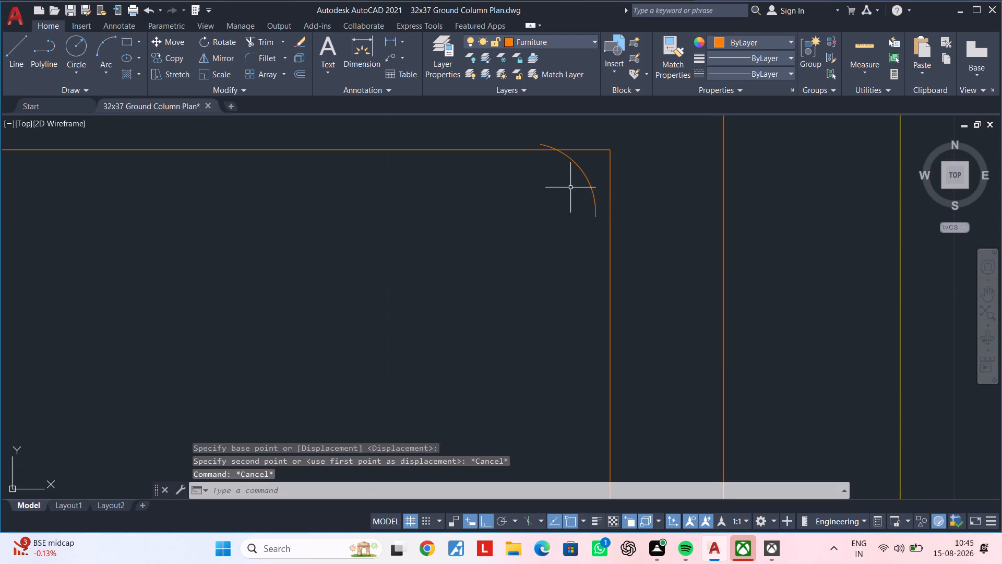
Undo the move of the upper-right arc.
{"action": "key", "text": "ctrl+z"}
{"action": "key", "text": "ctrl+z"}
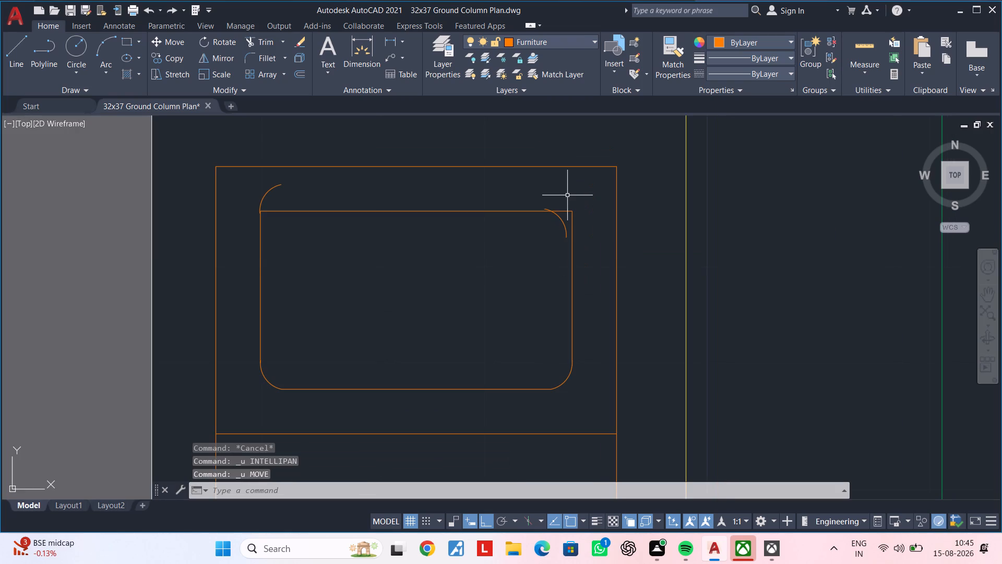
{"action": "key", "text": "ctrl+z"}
Move the upper-right arc from its upper end straight down onto the inner rectangle's top side.
{"action": "left_click", "coordinate": [567, 194]}
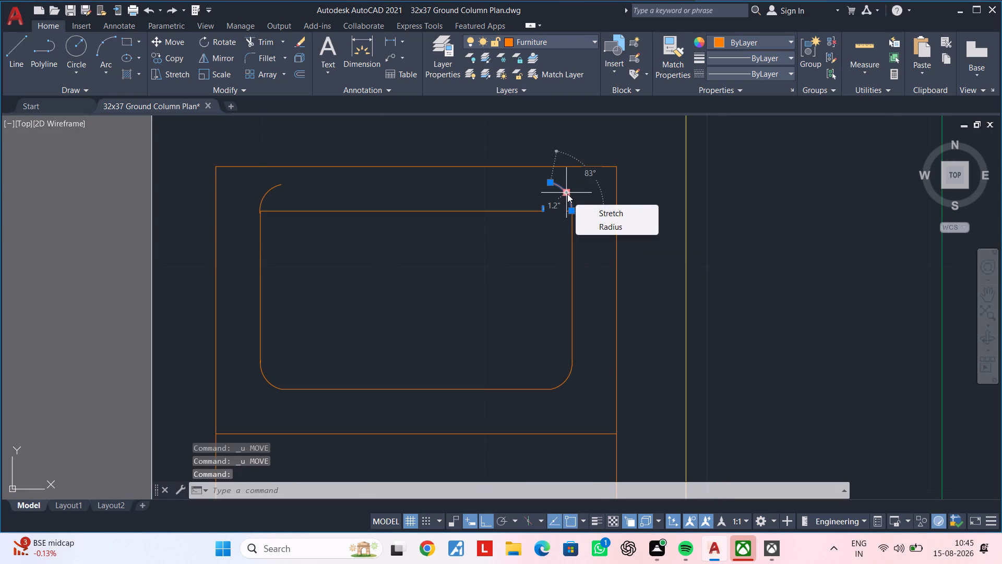
{"action": "type", "text": "m"}
{"action": "key", "text": "space"}
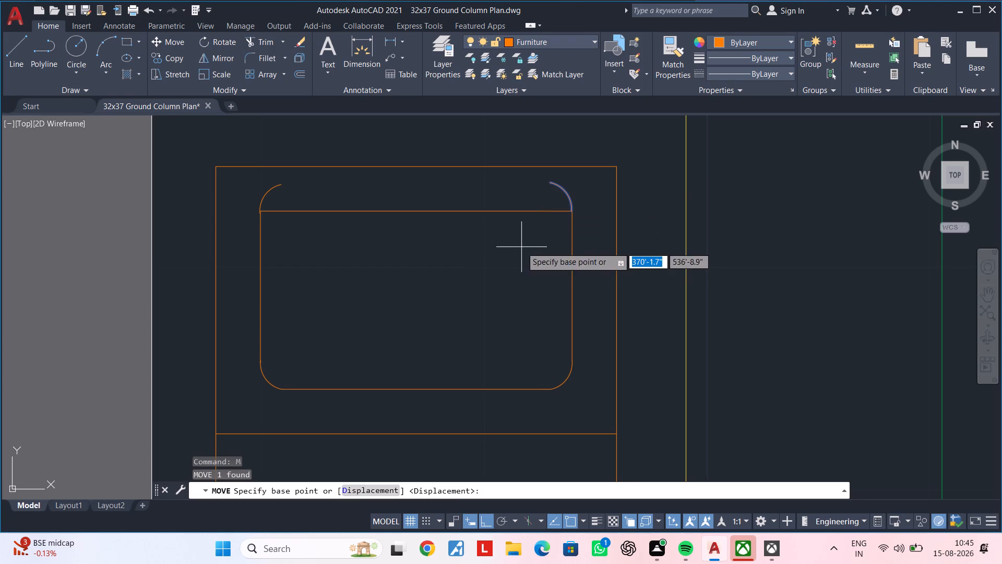
{"action": "left_click", "coordinate": [549, 184]}
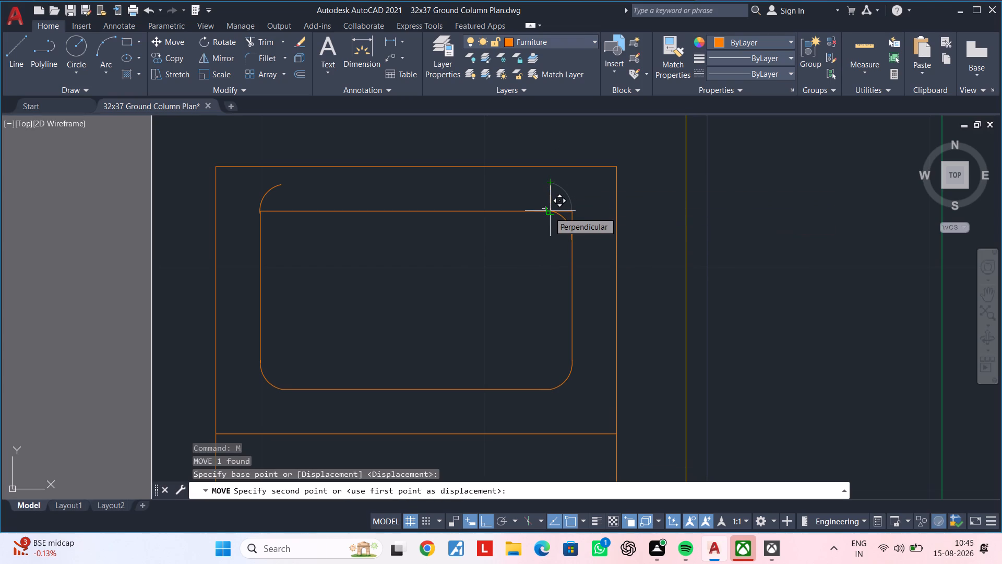
{"action": "left_click", "coordinate": [549, 212]}
Move the upper-right arc horizontally from its lower end onto the inner rectangle's right side.
{"action": "scroll", "coordinate": [579, 237], "scroll_direction": "up", "scroll_amount": 6}
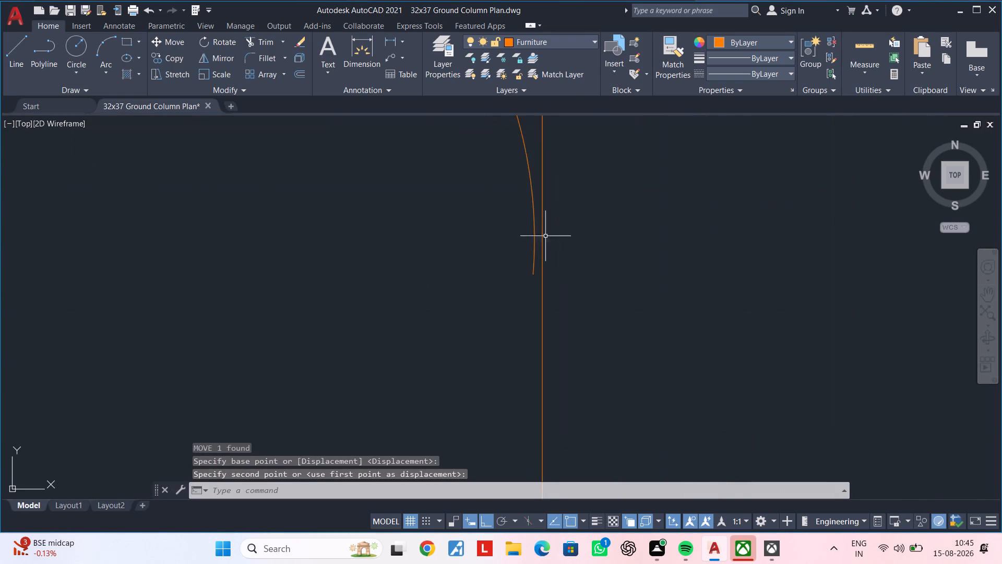
{"action": "middle_click_drag", "start_coordinate": [546, 236], "coordinate": [554, 236]}
{"action": "left_click", "coordinate": [541, 239]}
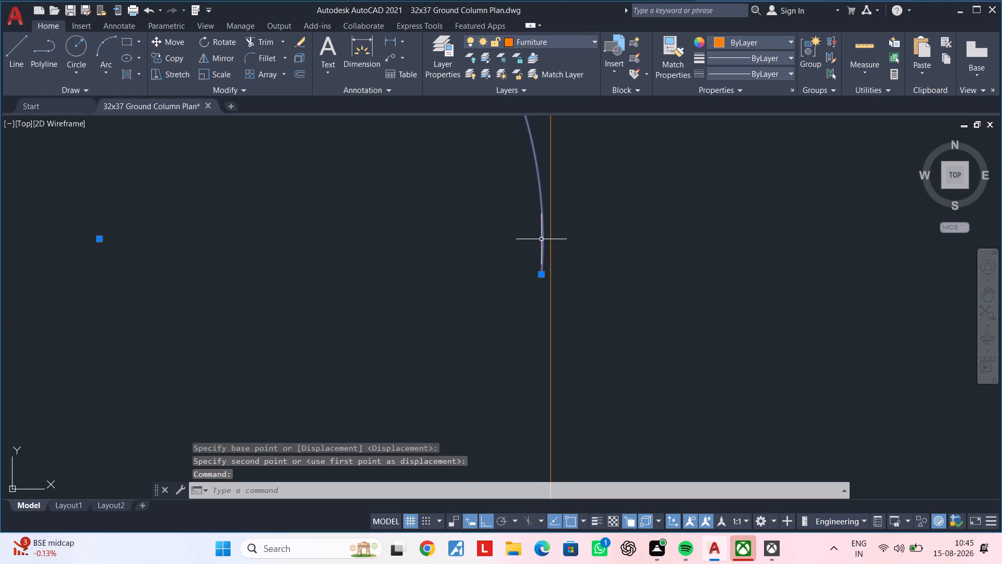
{"action": "type", "text": "m"}
{"action": "key", "text": "space"}
{"action": "left_click", "coordinate": [540, 274]}
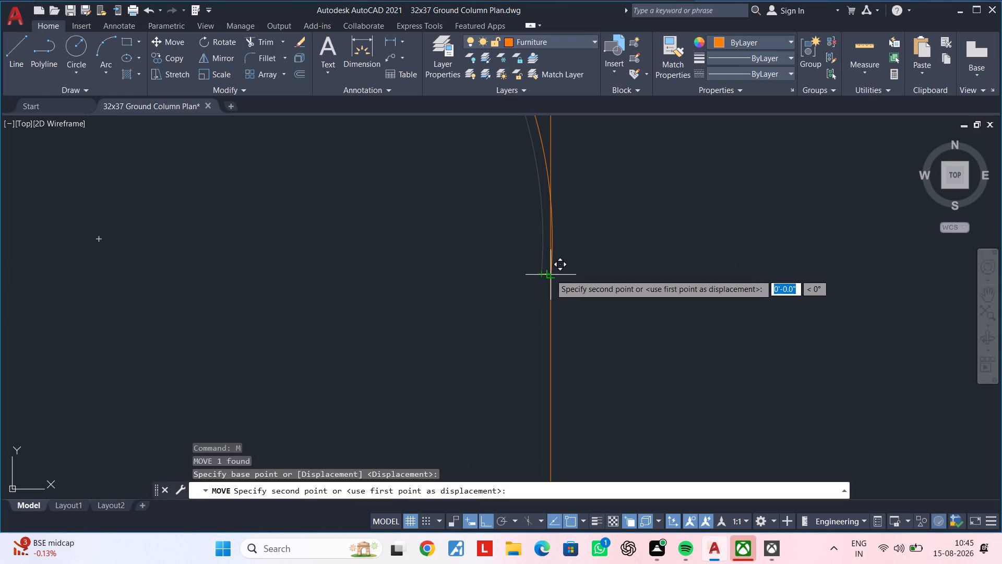
{"action": "left_click", "coordinate": [550, 274]}
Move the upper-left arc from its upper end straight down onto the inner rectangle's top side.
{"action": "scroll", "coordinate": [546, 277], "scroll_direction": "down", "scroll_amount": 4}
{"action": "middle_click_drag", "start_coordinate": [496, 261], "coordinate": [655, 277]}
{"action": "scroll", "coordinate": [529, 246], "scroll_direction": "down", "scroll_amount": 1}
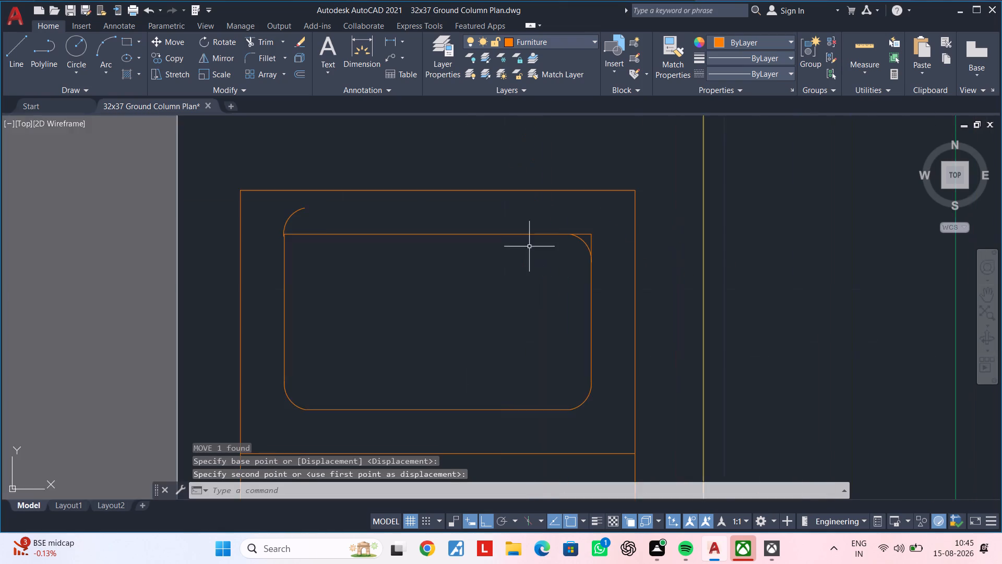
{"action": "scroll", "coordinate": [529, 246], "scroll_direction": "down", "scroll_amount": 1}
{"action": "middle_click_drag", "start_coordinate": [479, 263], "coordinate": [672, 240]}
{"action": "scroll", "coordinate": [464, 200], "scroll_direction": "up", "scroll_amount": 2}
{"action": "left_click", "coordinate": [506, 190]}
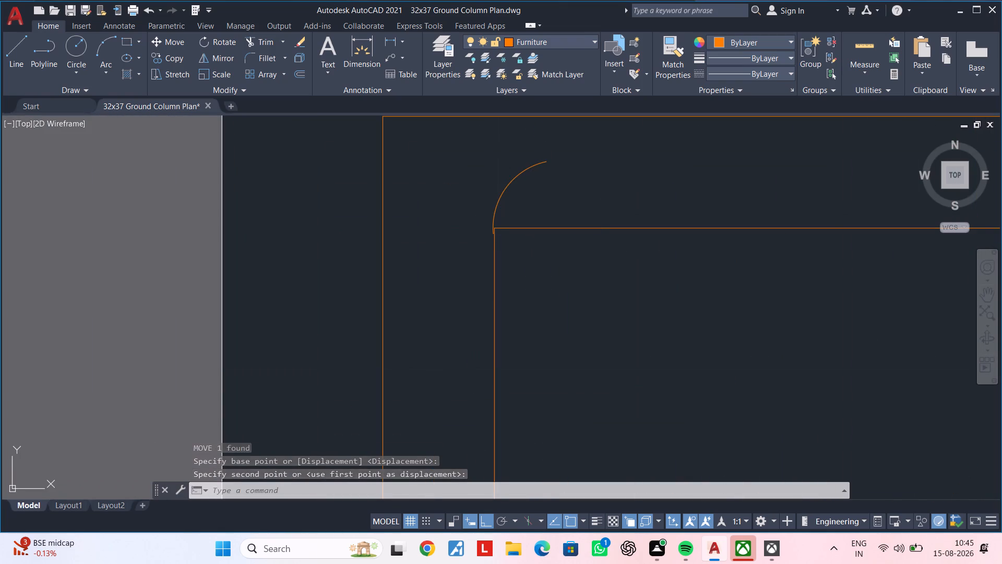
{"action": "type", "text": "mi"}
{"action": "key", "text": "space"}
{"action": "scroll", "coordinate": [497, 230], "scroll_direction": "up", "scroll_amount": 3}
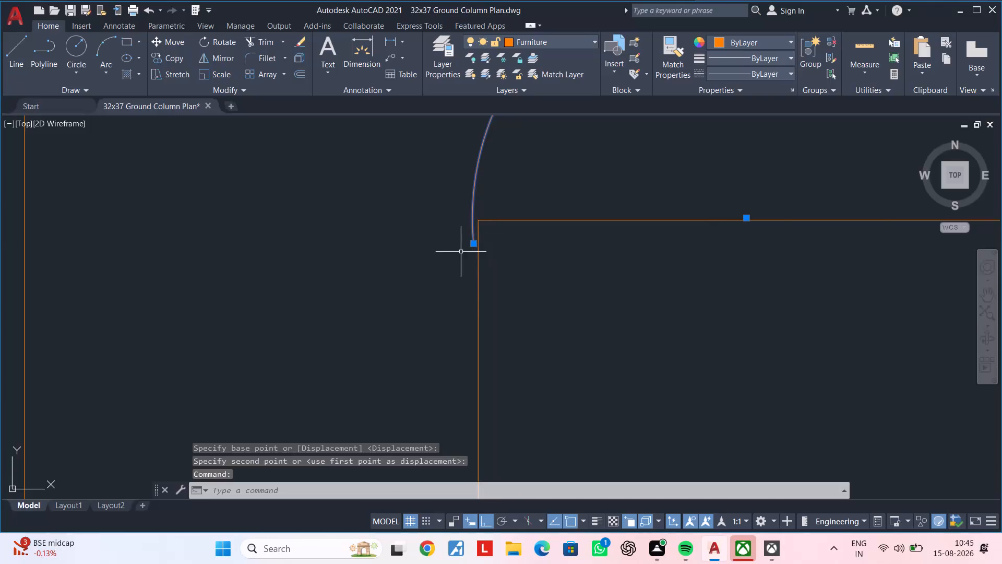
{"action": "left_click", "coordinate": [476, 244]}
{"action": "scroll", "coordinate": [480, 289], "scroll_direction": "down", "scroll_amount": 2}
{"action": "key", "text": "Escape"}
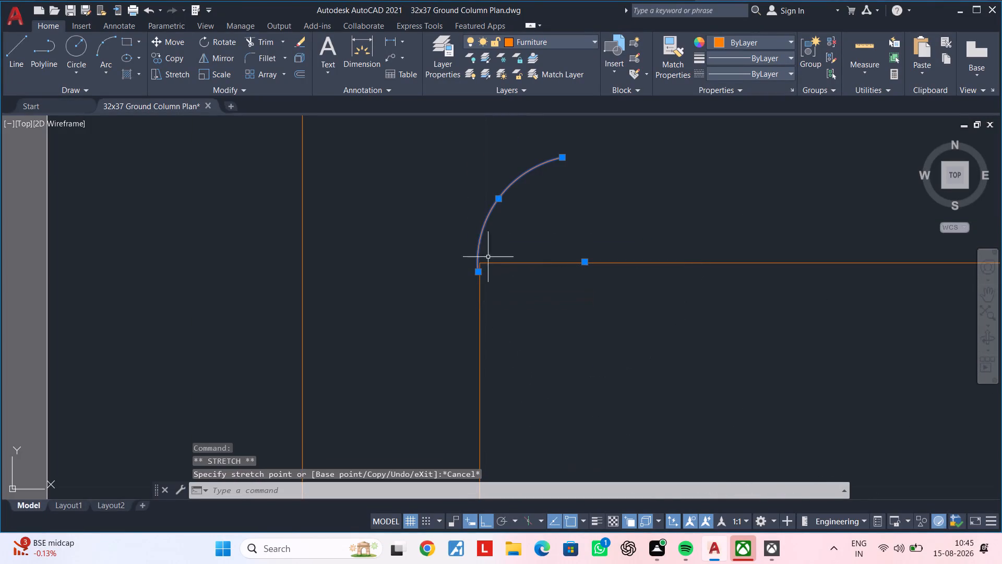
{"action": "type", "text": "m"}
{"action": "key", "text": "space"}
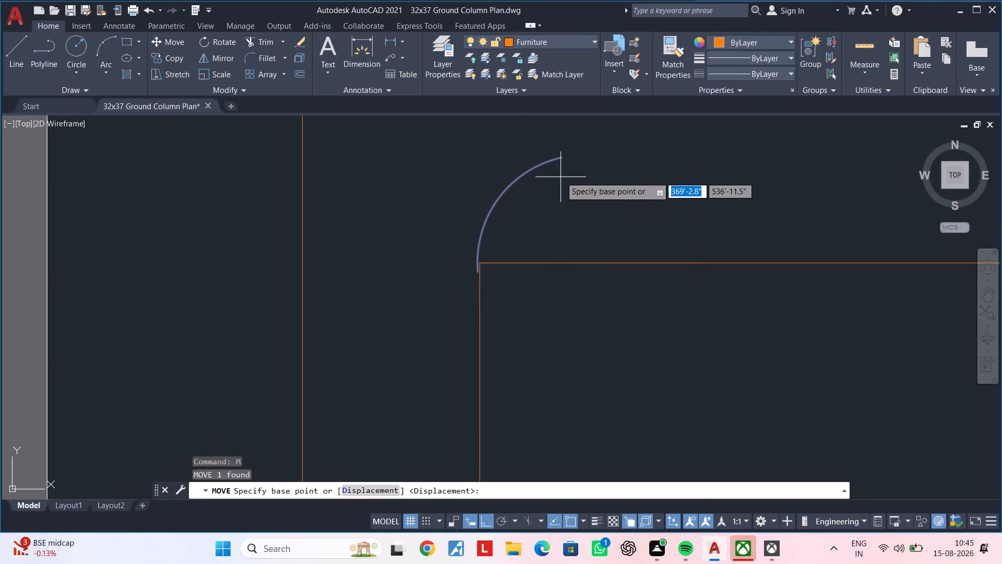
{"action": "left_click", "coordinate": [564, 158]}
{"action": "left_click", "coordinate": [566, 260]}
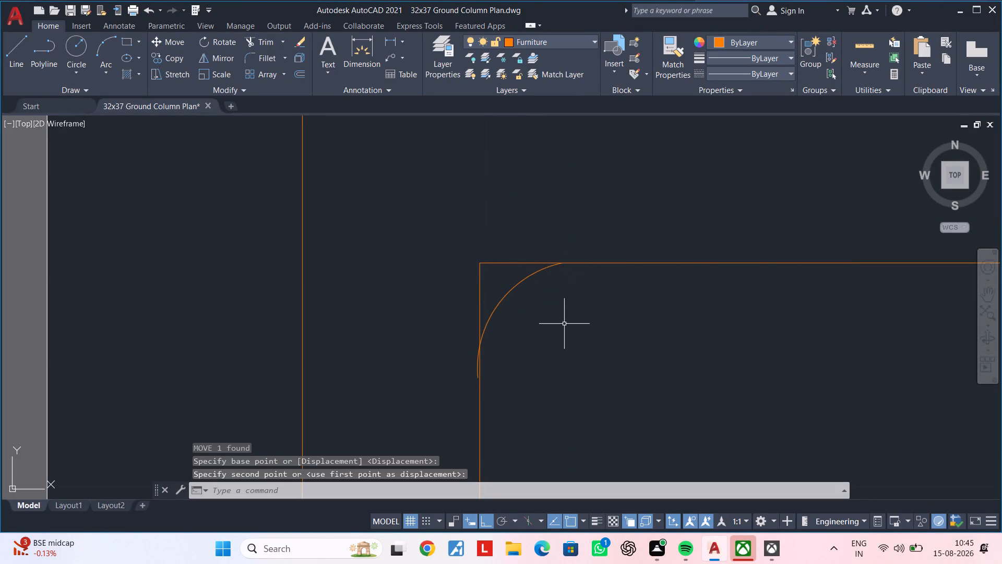
Examine closely how the upper-left arc's upper end meets the inner rectangle's top side.
{"action": "middle_click_drag", "start_coordinate": [564, 324], "coordinate": [567, 236]}
{"action": "scroll", "coordinate": [480, 265], "scroll_direction": "up", "scroll_amount": 1}
{"action": "middle_click_drag", "start_coordinate": [491, 269], "coordinate": [428, 298]}
{"action": "scroll", "coordinate": [458, 286], "scroll_direction": "up", "scroll_amount": 1}
{"action": "scroll", "coordinate": [433, 289], "scroll_direction": "down", "scroll_amount": 3}
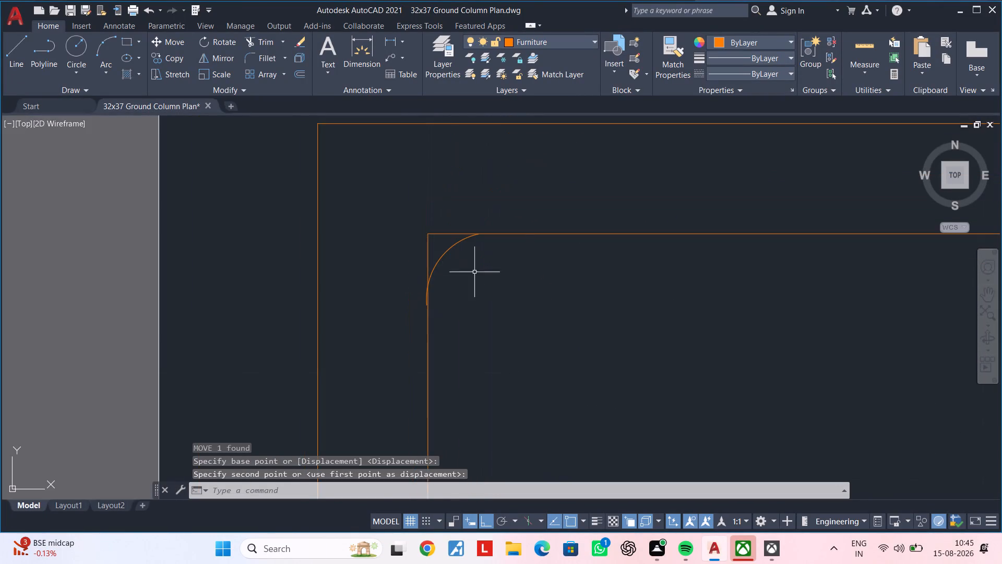
{"action": "scroll", "coordinate": [501, 226], "scroll_direction": "up", "scroll_amount": 4}
{"action": "scroll", "coordinate": [388, 237], "scroll_direction": "up", "scroll_amount": 4}
{"action": "scroll", "coordinate": [497, 312], "scroll_direction": "up", "scroll_amount": 2}
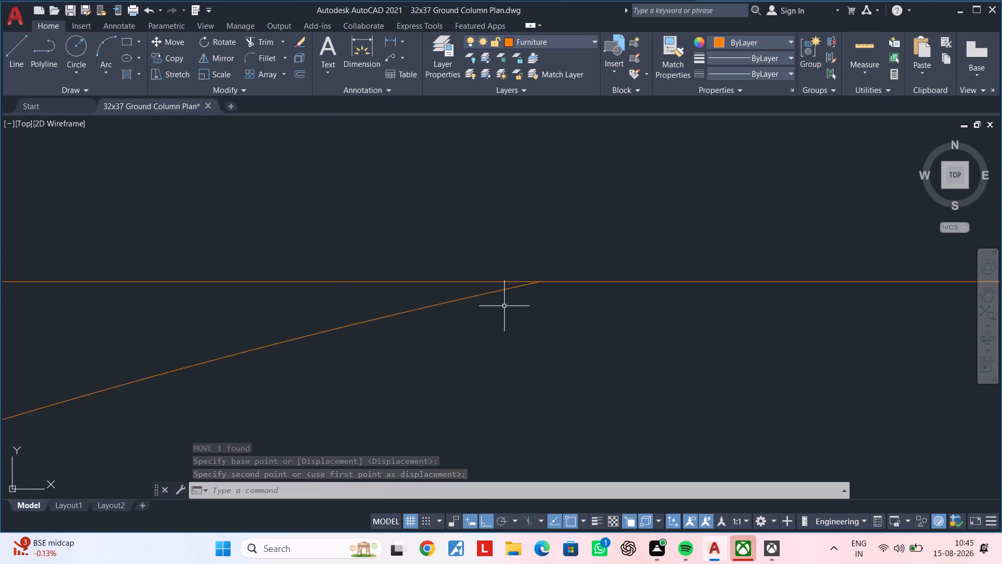
{"action": "scroll", "coordinate": [504, 306], "scroll_direction": "up", "scroll_amount": 2}
{"action": "scroll", "coordinate": [582, 248], "scroll_direction": "up", "scroll_amount": 3}
{"action": "scroll", "coordinate": [589, 248], "scroll_direction": "down", "scroll_amount": 5}
{"action": "scroll", "coordinate": [589, 248], "scroll_direction": "up", "scroll_amount": 6}
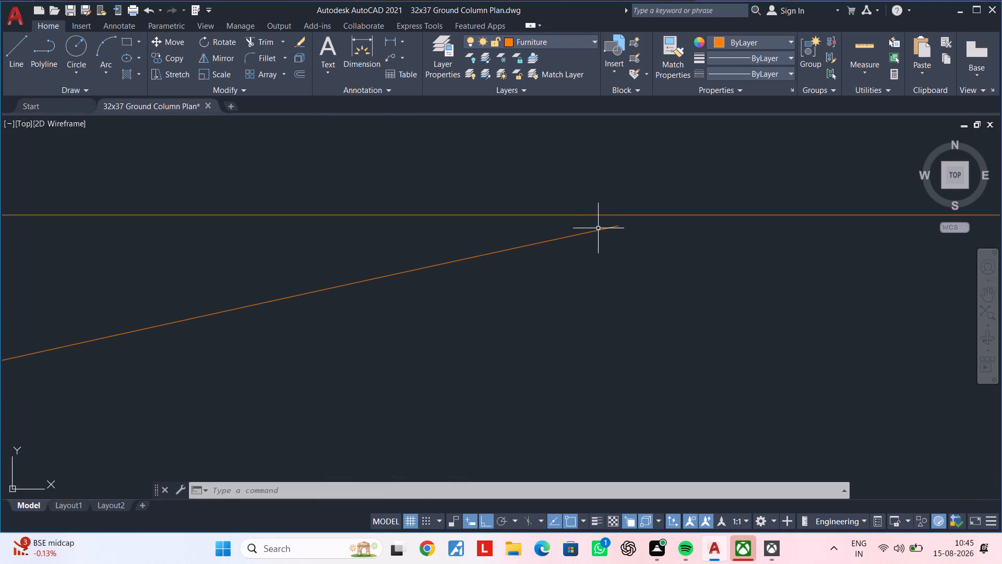
{"action": "scroll", "coordinate": [595, 218], "scroll_direction": "down", "scroll_amount": 3}
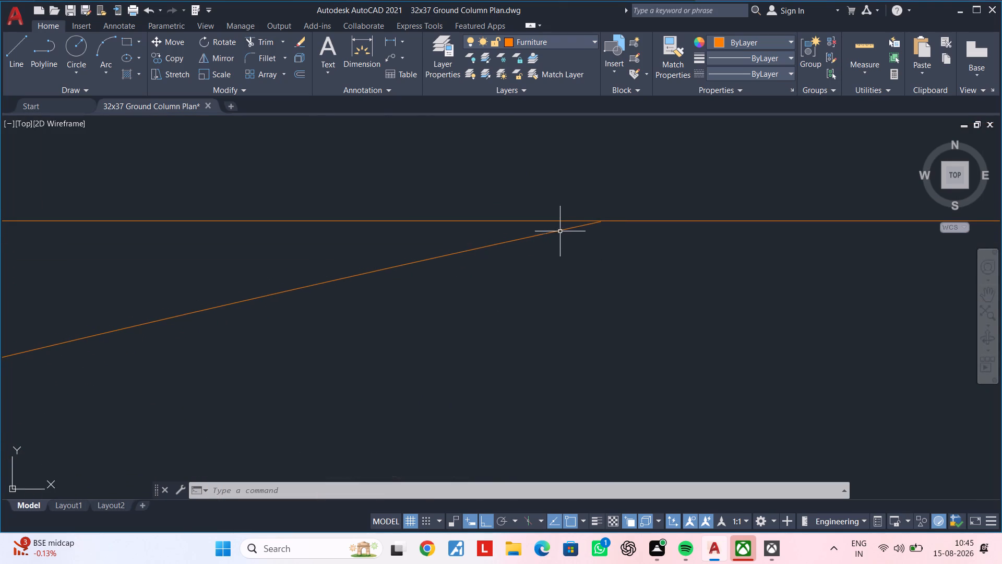
{"action": "left_click", "coordinate": [560, 231]}
{"action": "scroll", "coordinate": [567, 257], "scroll_direction": "up", "scroll_amount": 4}
{"action": "middle_click_drag", "start_coordinate": [568, 257], "coordinate": [522, 451]}
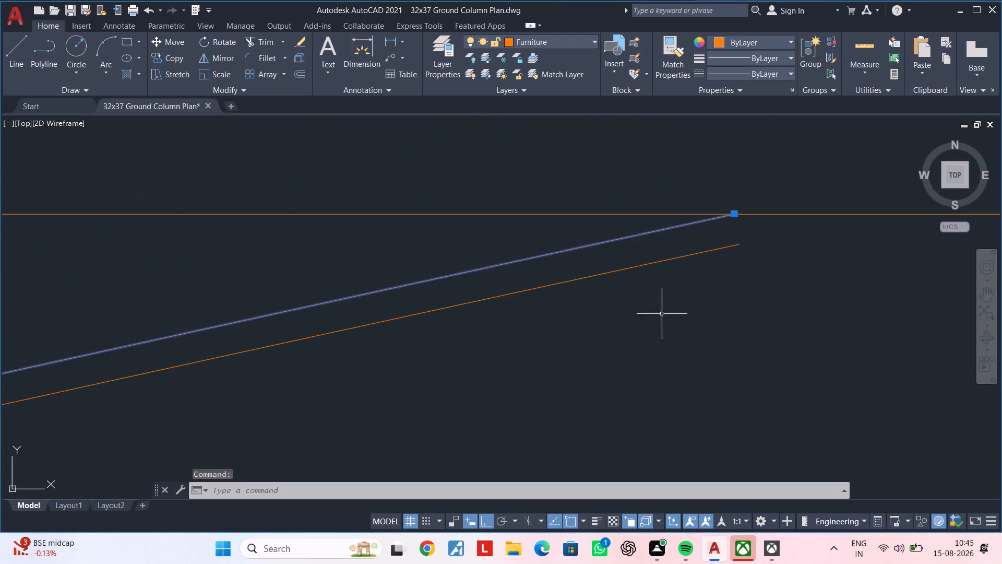
{"action": "middle_click_drag", "start_coordinate": [662, 309], "coordinate": [617, 342]}
{"action": "key", "text": "Escape"}
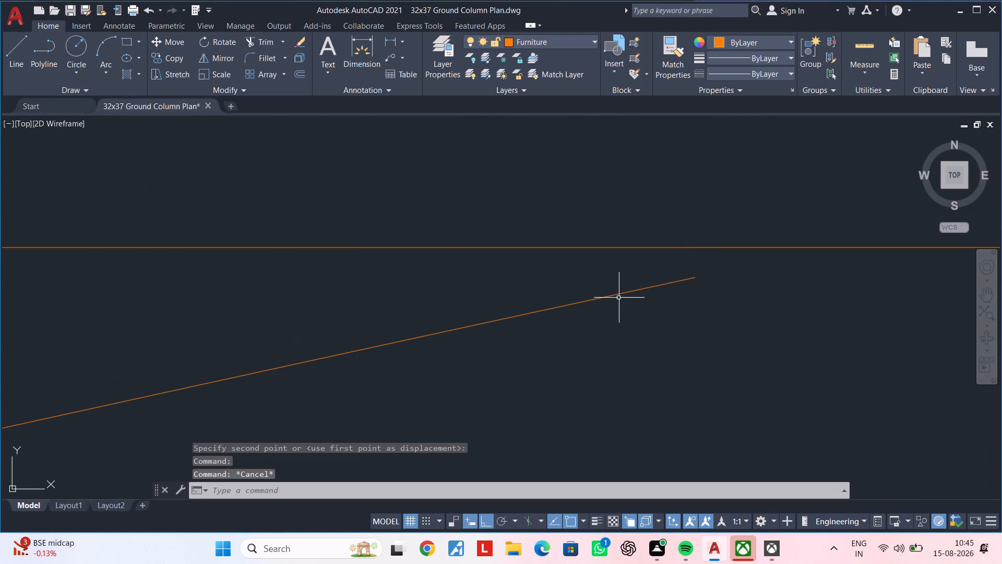
Erase the arc in the upper-left corner of the inner rectangle.
{"action": "left_click", "coordinate": [618, 295]}
{"action": "left_click", "coordinate": [620, 291]}
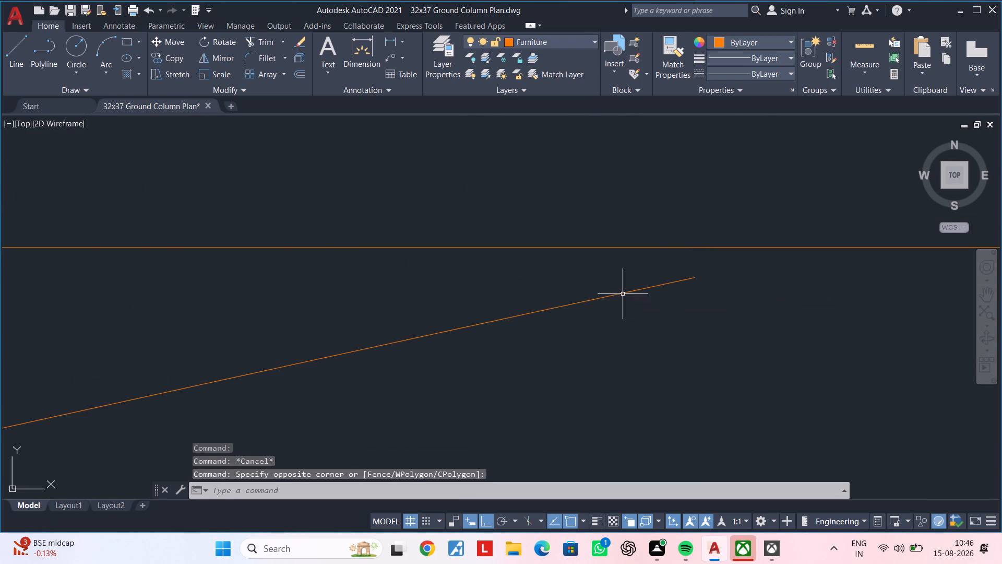
{"action": "left_click", "coordinate": [623, 293]}
{"action": "double_click", "coordinate": [718, 268]}
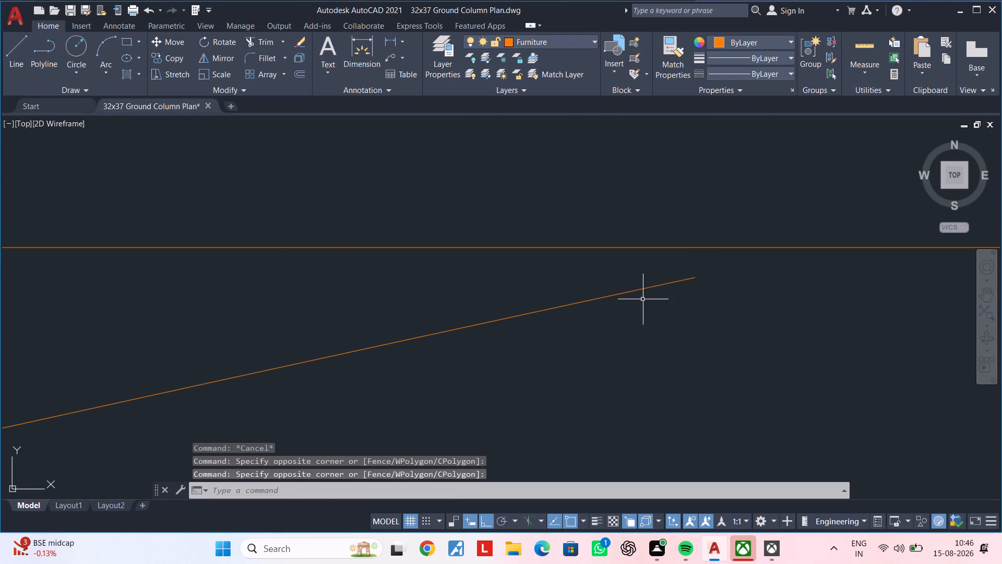
{"action": "left_click", "coordinate": [636, 308]}
{"action": "scroll", "coordinate": [636, 308], "scroll_direction": "down", "scroll_amount": 10}
{"action": "middle_click_drag", "start_coordinate": [573, 384], "coordinate": [652, 259]}
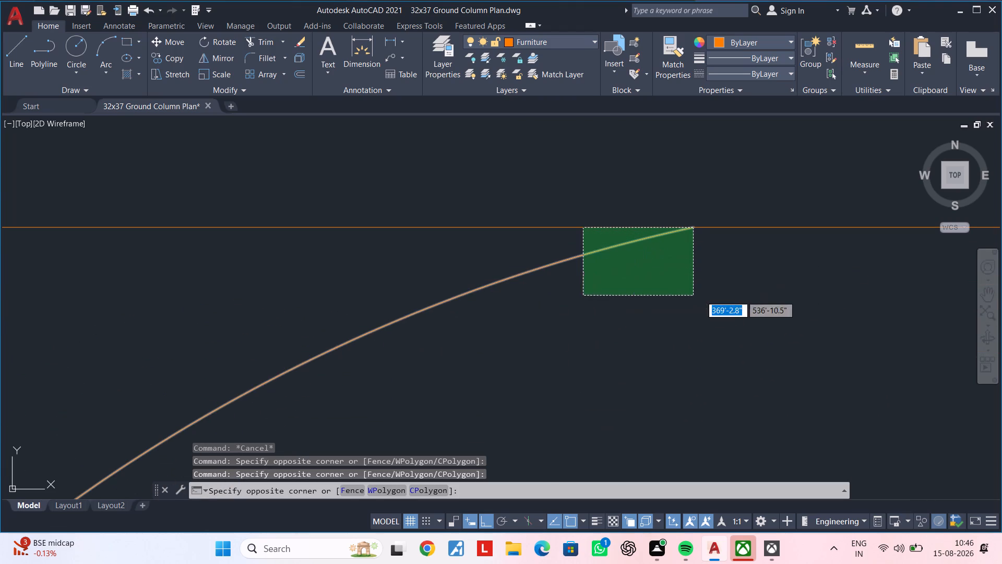
{"action": "left_click", "coordinate": [583, 296]}
{"action": "scroll", "coordinate": [538, 286], "scroll_direction": "up", "scroll_amount": 1}
{"action": "middle_click_drag", "start_coordinate": [546, 281], "coordinate": [736, 178]}
{"action": "scroll", "coordinate": [714, 205], "scroll_direction": "down", "scroll_amount": 2}
{"action": "key", "text": "Delete"}
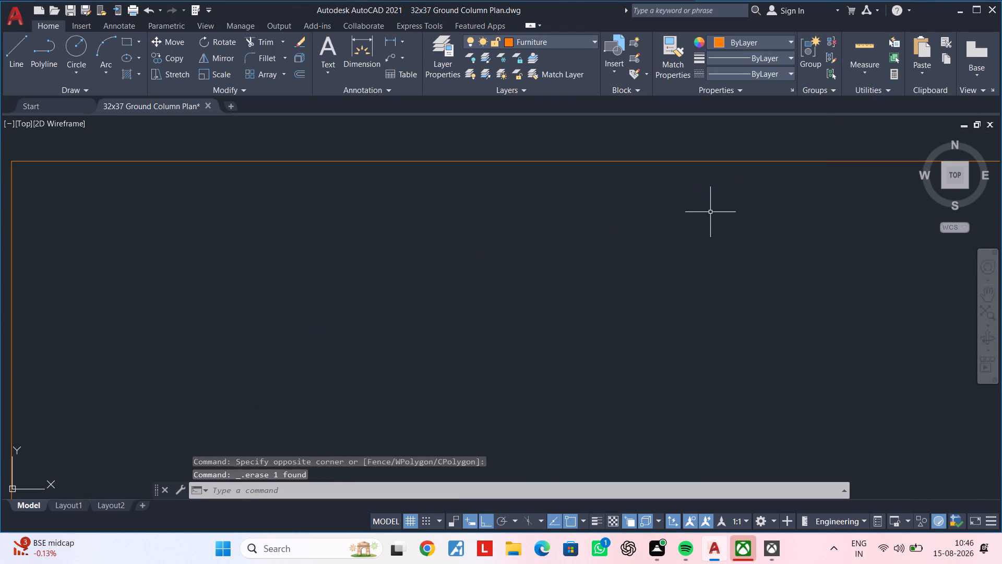
Trim the lower-left arc's upper end where it extends past the basin's left side.
{"action": "scroll", "coordinate": [709, 213], "scroll_direction": "up", "scroll_amount": 1}
{"action": "scroll", "coordinate": [708, 214], "scroll_direction": "down", "scroll_amount": 5}
{"action": "middle_click_drag", "start_coordinate": [661, 288], "coordinate": [537, 70]}
{"action": "scroll", "coordinate": [561, 116], "scroll_direction": "down", "scroll_amount": 5}
{"action": "scroll", "coordinate": [576, 197], "scroll_direction": "up", "scroll_amount": 1}
{"action": "middle_click_drag", "start_coordinate": [589, 210], "coordinate": [554, 160]}
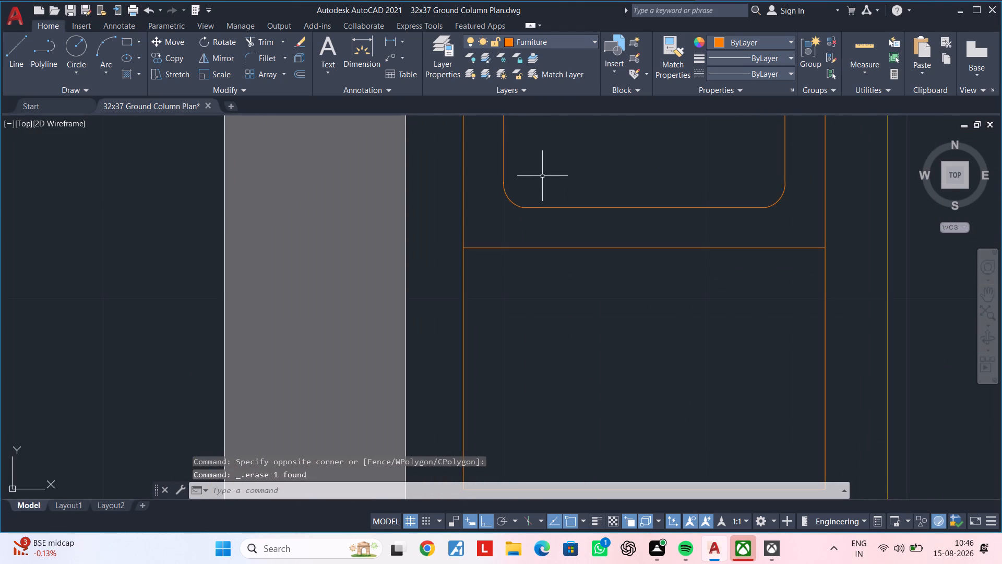
{"action": "scroll", "coordinate": [524, 200], "scroll_direction": "up", "scroll_amount": 3}
{"action": "middle_click_drag", "start_coordinate": [508, 190], "coordinate": [516, 282]}
{"action": "scroll", "coordinate": [462, 248], "scroll_direction": "up", "scroll_amount": 3}
{"action": "scroll", "coordinate": [366, 185], "scroll_direction": "up", "scroll_amount": 3}
{"action": "middle_click_drag", "start_coordinate": [377, 165], "coordinate": [381, 330]}
{"action": "type", "text": "tr"}
{"action": "key", "text": "space"}
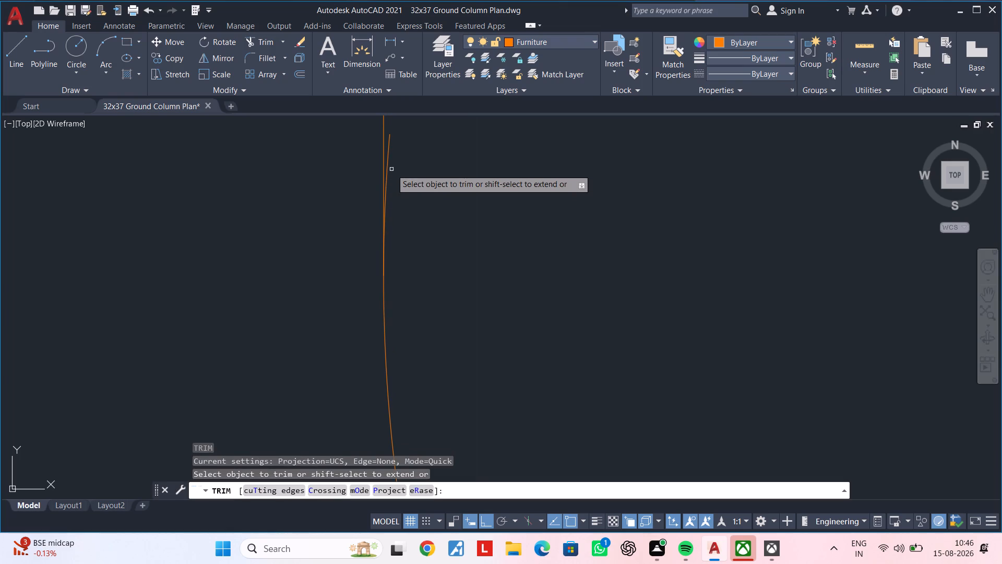
{"action": "left_click", "coordinate": [388, 152]}
{"action": "scroll", "coordinate": [399, 171], "scroll_direction": "down", "scroll_amount": 5}
{"action": "scroll", "coordinate": [468, 229], "scroll_direction": "down", "scroll_amount": 2}
{"action": "middle_click_drag", "start_coordinate": [572, 233], "coordinate": [571, 237]}
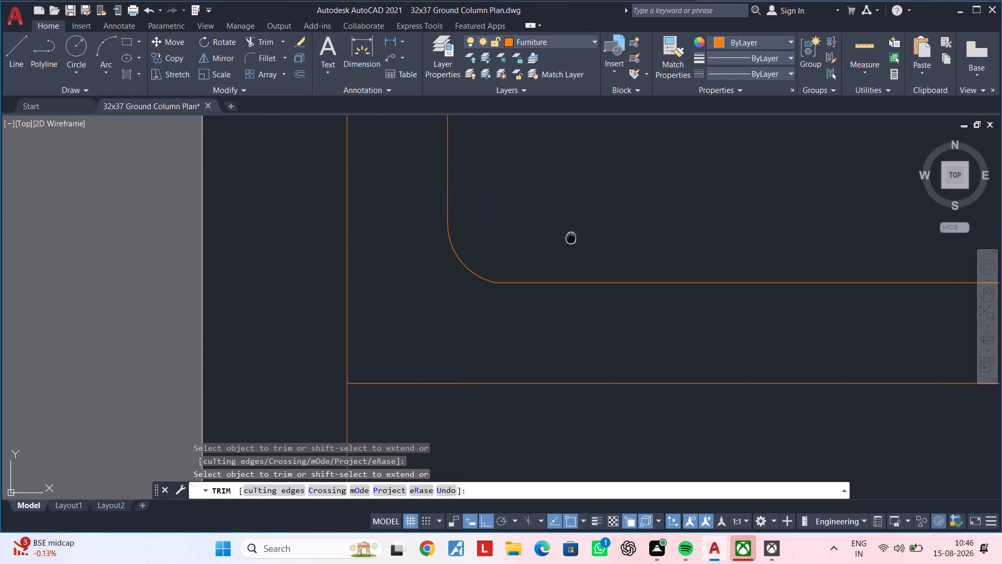
{"action": "middle_click_drag", "start_coordinate": [571, 237], "coordinate": [492, 261]}
{"action": "scroll", "coordinate": [464, 320], "scroll_direction": "up", "scroll_amount": 4}
{"action": "scroll", "coordinate": [326, 333], "scroll_direction": "down", "scroll_amount": 5}
{"action": "key", "text": "Escape"}
{"action": "key", "text": "Escape"}
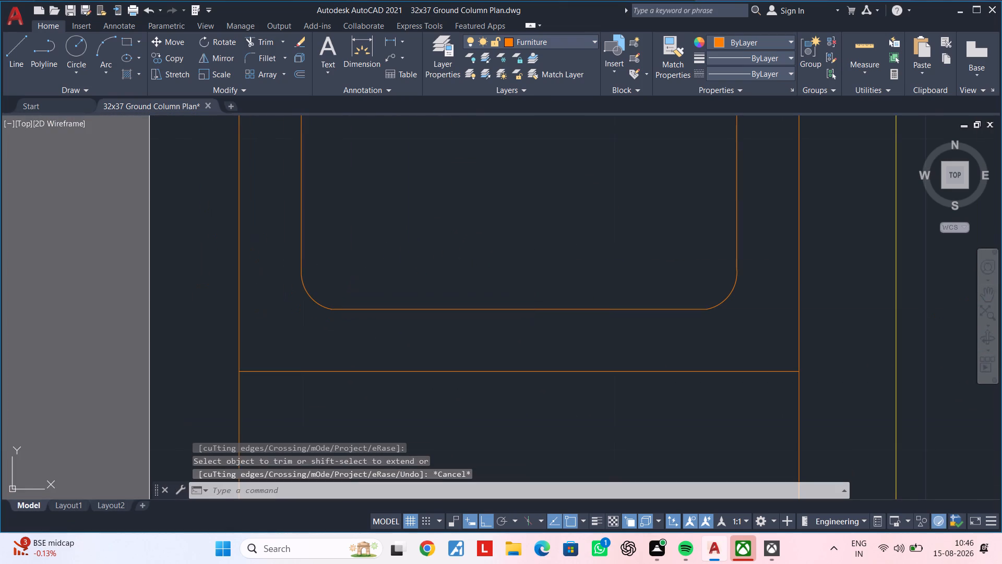
Trim the top and right sides of the inner rectangle beyond the upper-right arc, and the arc's overlapping lower end.
{"action": "scroll", "coordinate": [361, 257], "scroll_direction": "down", "scroll_amount": 3}
{"action": "middle_click_drag", "start_coordinate": [396, 210], "coordinate": [393, 288]}
{"action": "scroll", "coordinate": [425, 286], "scroll_direction": "up", "scroll_amount": 4}
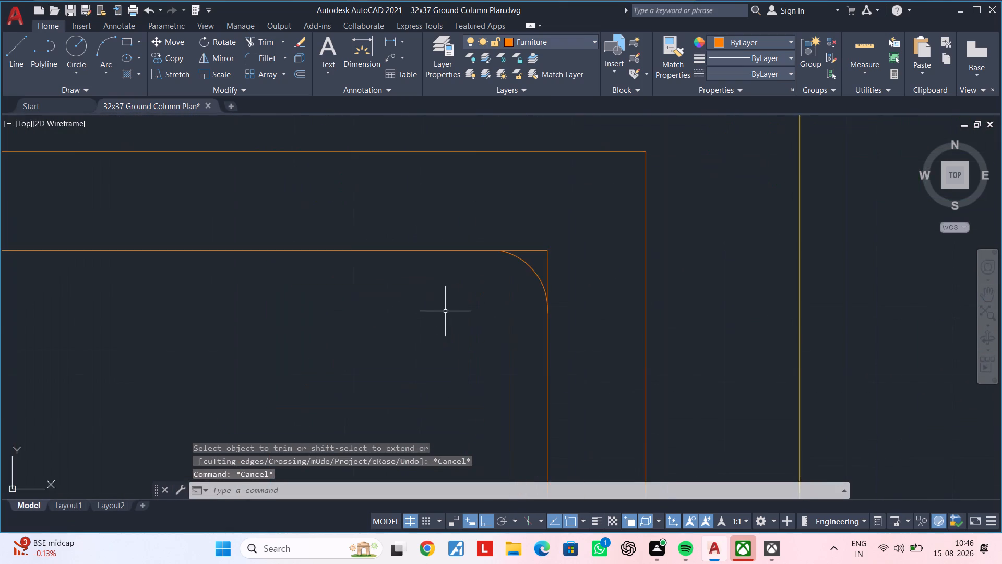
{"action": "middle_click_drag", "start_coordinate": [448, 304], "coordinate": [418, 311]}
{"action": "key", "text": "t"}
{"action": "key", "text": "r"}
{"action": "key", "text": "space"}
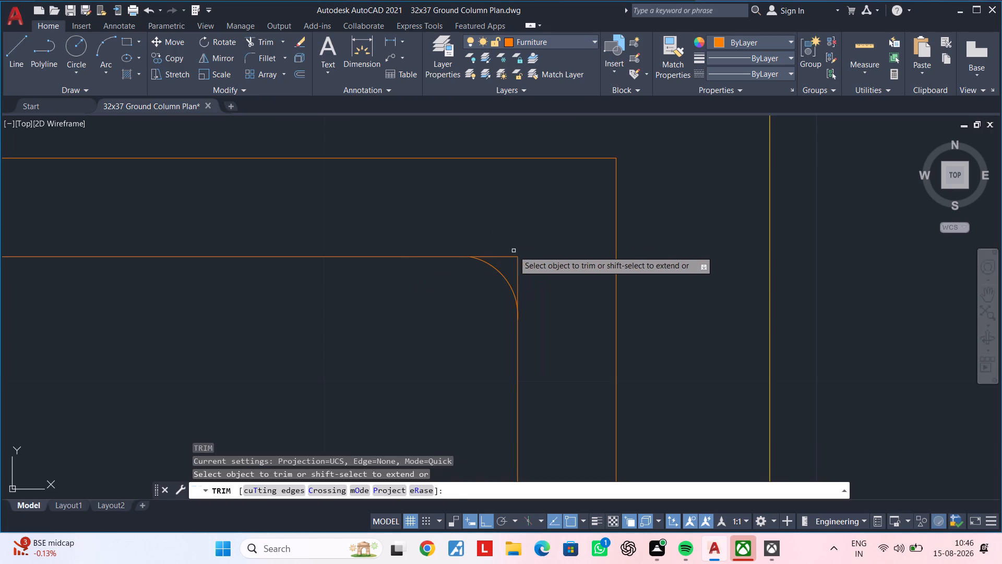
{"action": "left_click", "coordinate": [506, 256]}
{"action": "left_click", "coordinate": [518, 267]}
{"action": "scroll", "coordinate": [518, 319], "scroll_direction": "up", "scroll_amount": 3}
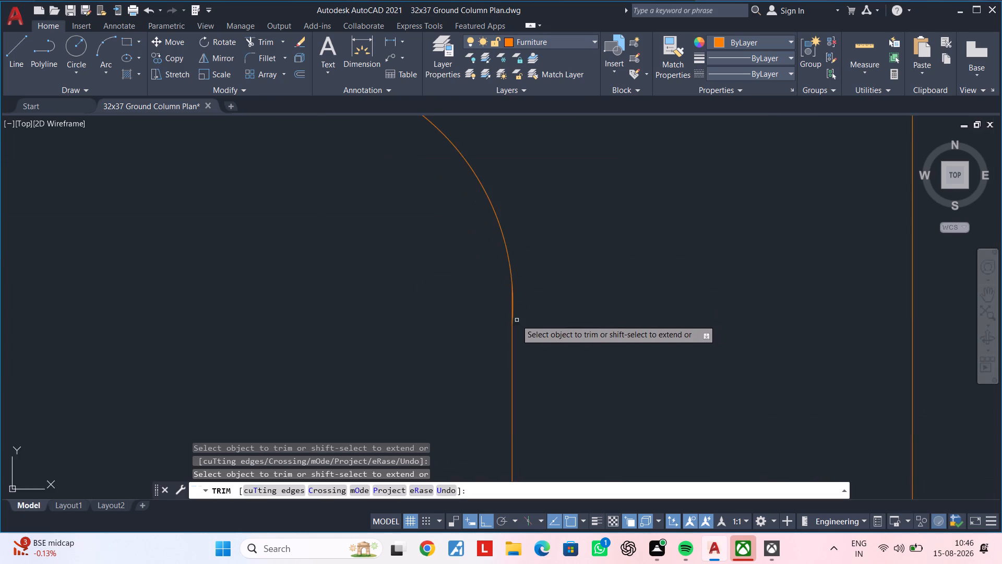
{"action": "scroll", "coordinate": [507, 296], "scroll_direction": "up", "scroll_amount": 4}
{"action": "left_click", "coordinate": [536, 296]}
{"action": "scroll", "coordinate": [546, 295], "scroll_direction": "down", "scroll_amount": 2}
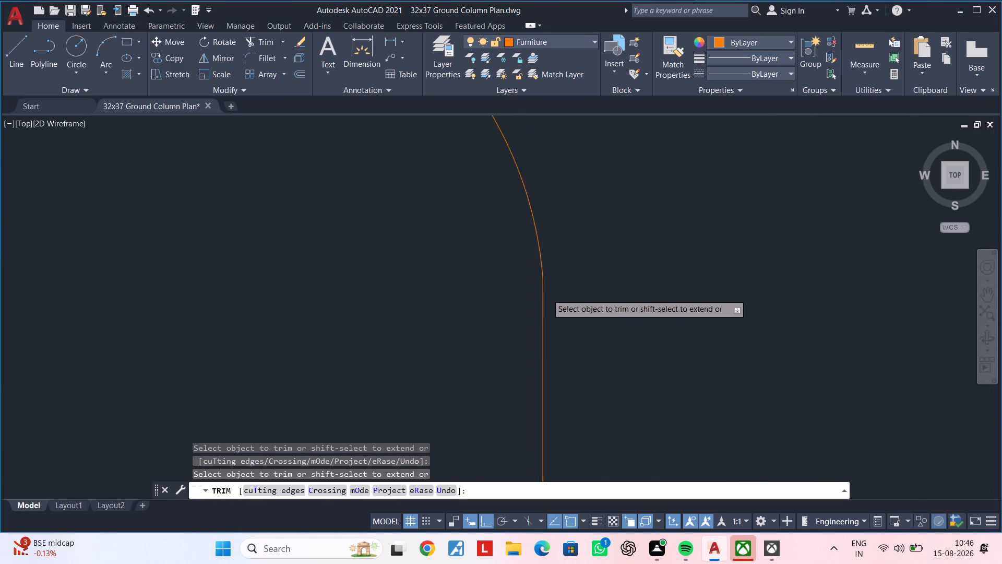
{"action": "scroll", "coordinate": [547, 292], "scroll_direction": "down", "scroll_amount": 6}
{"action": "middle_click_drag", "start_coordinate": [464, 295], "coordinate": [550, 277]}
{"action": "key", "text": "Escape"}
{"action": "key", "text": "Escape"}
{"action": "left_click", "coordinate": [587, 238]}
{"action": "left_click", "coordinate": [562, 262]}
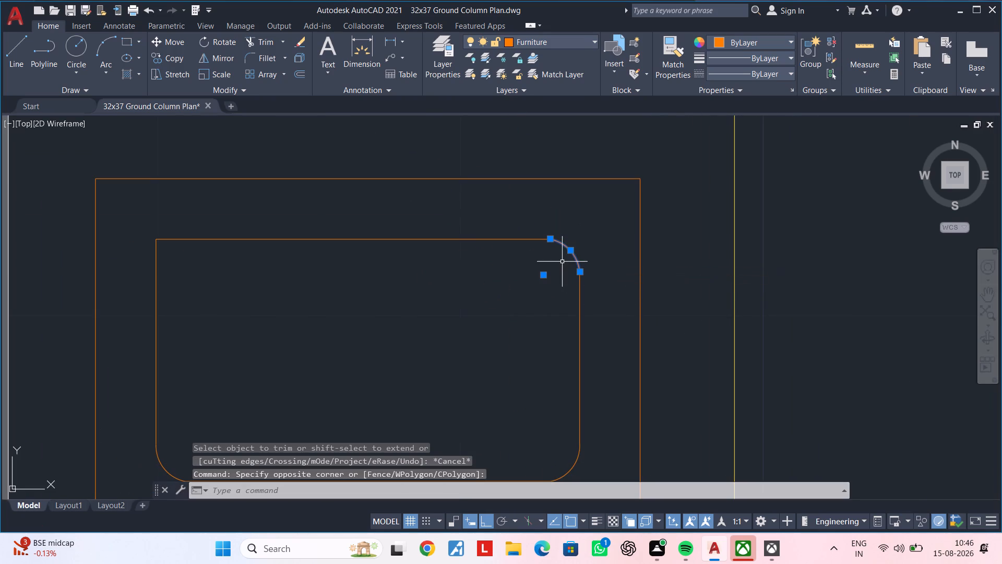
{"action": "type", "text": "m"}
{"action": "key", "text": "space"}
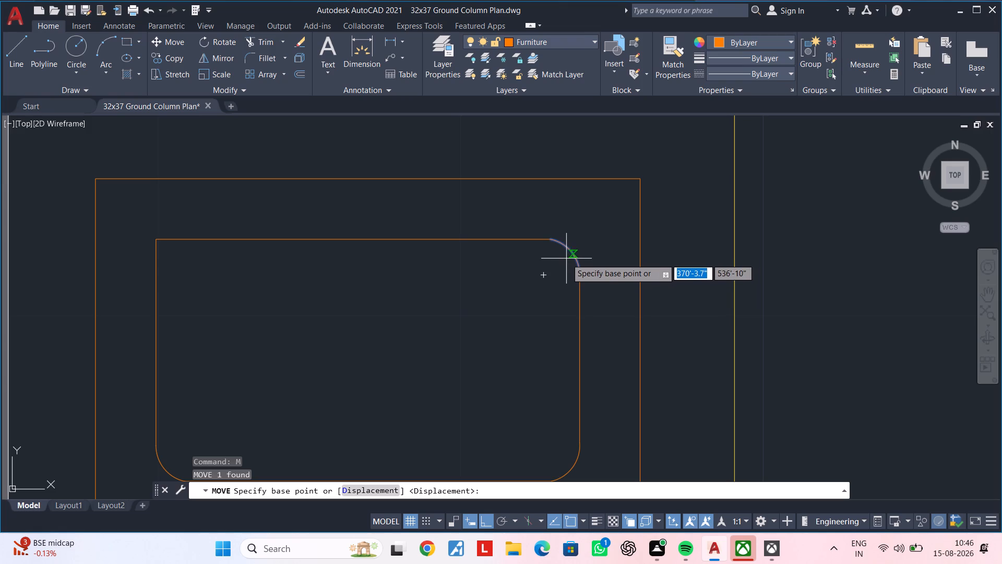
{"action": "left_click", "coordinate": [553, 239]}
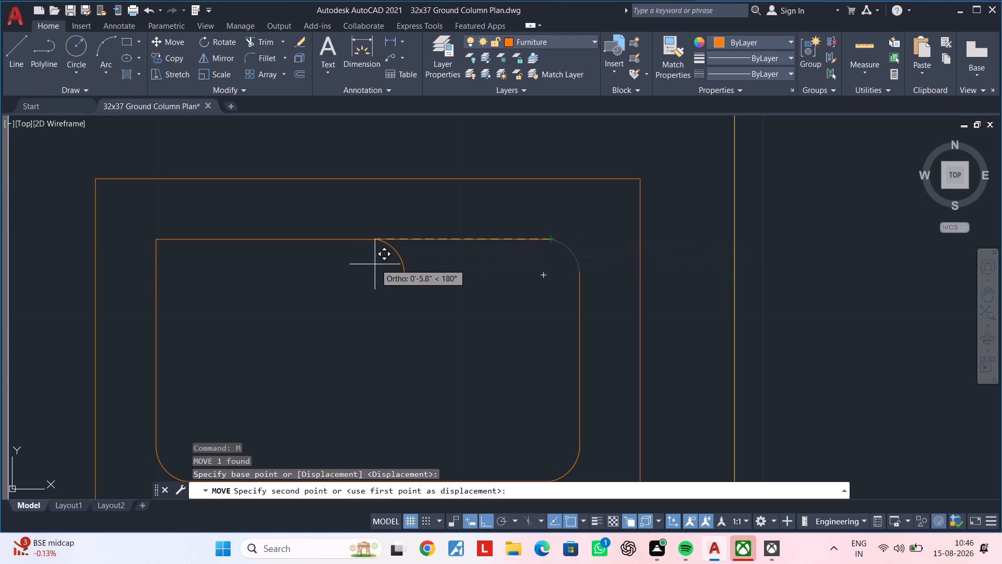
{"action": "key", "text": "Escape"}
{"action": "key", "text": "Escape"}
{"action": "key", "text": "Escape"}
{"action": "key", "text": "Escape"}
Mirror the upper-right arc across a vertical line from the midpoint of the basin's top side, keeping the original arc.
{"action": "left_click", "coordinate": [574, 256]}
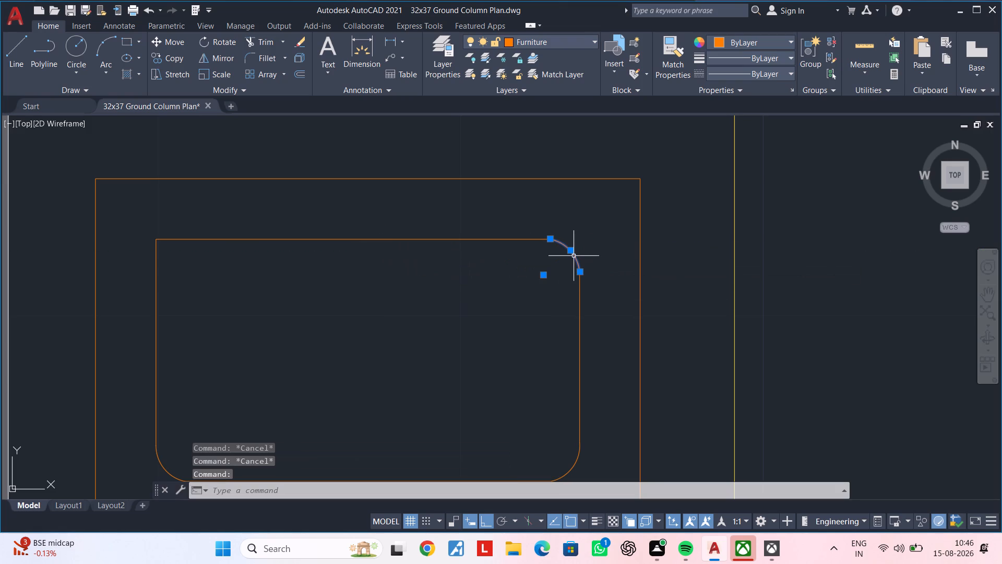
{"action": "key", "text": "m"}
{"action": "type", "text": "i"}
{"action": "key", "text": "space"}
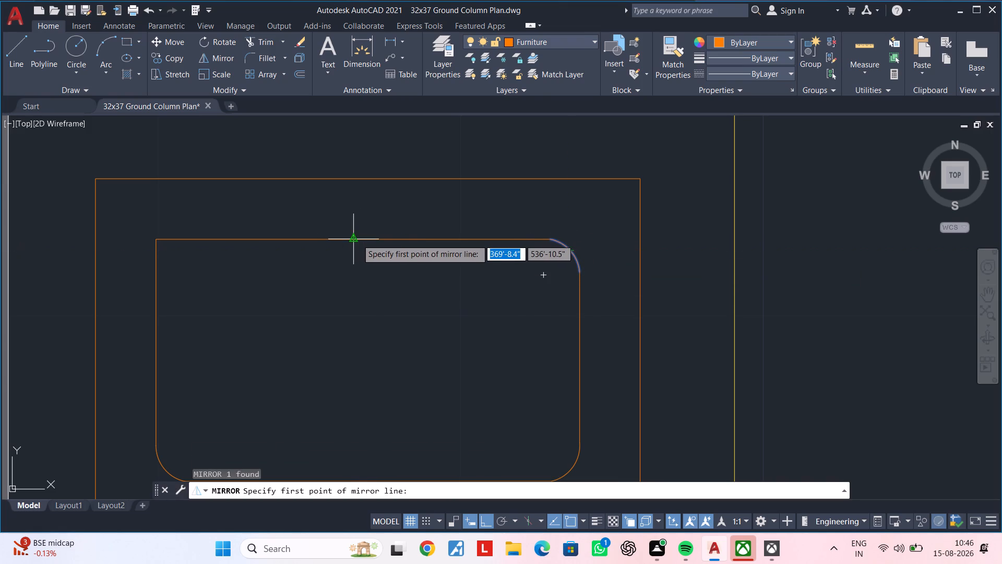
{"action": "double_click", "coordinate": [357, 239]}
{"action": "scroll", "coordinate": [365, 339], "scroll_direction": "down", "scroll_amount": 1}
{"action": "middle_click_drag", "start_coordinate": [363, 338], "coordinate": [421, 248]}
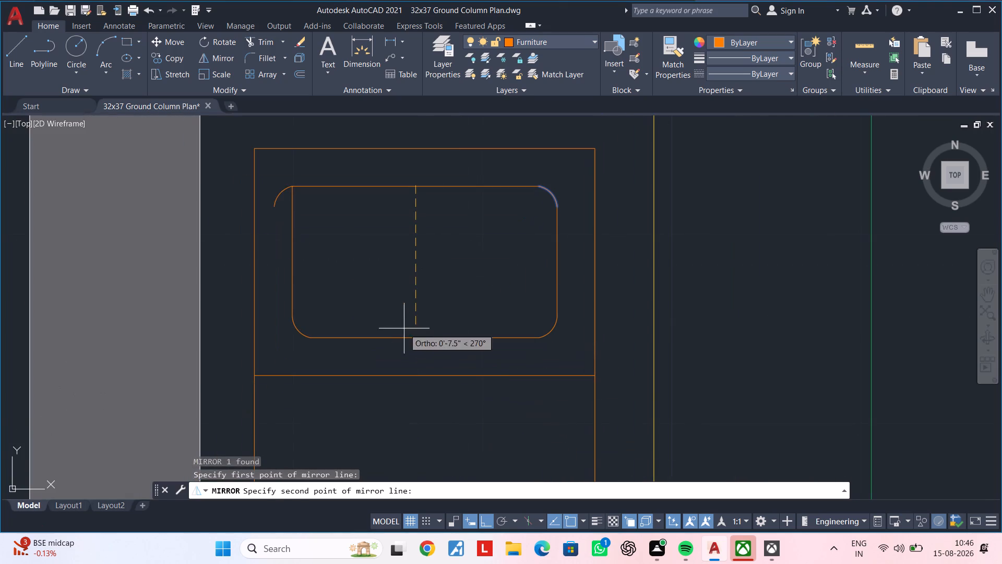
{"action": "left_click", "coordinate": [421, 338]}
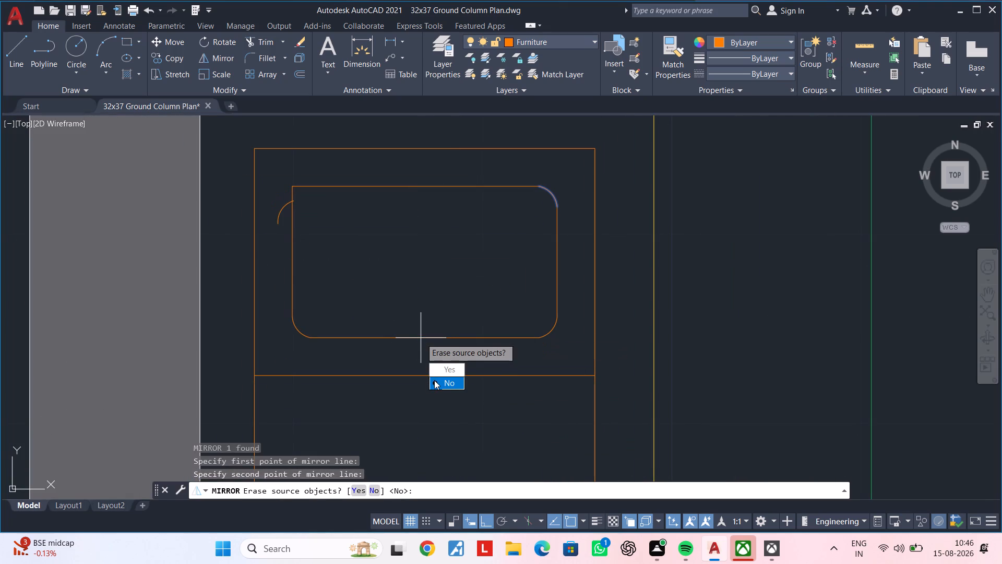
{"action": "left_click_drag", "start_coordinate": [437, 381], "coordinate": [421, 338]}
Move the mirrored arc straight up from where it crosses the basin's left side to the basin's upper-left corner.
{"action": "middle_click_drag", "start_coordinate": [341, 255], "coordinate": [388, 257]}
{"action": "scroll", "coordinate": [342, 232], "scroll_direction": "up", "scroll_amount": 3}
{"action": "middle_click_drag", "start_coordinate": [345, 230], "coordinate": [375, 271]}
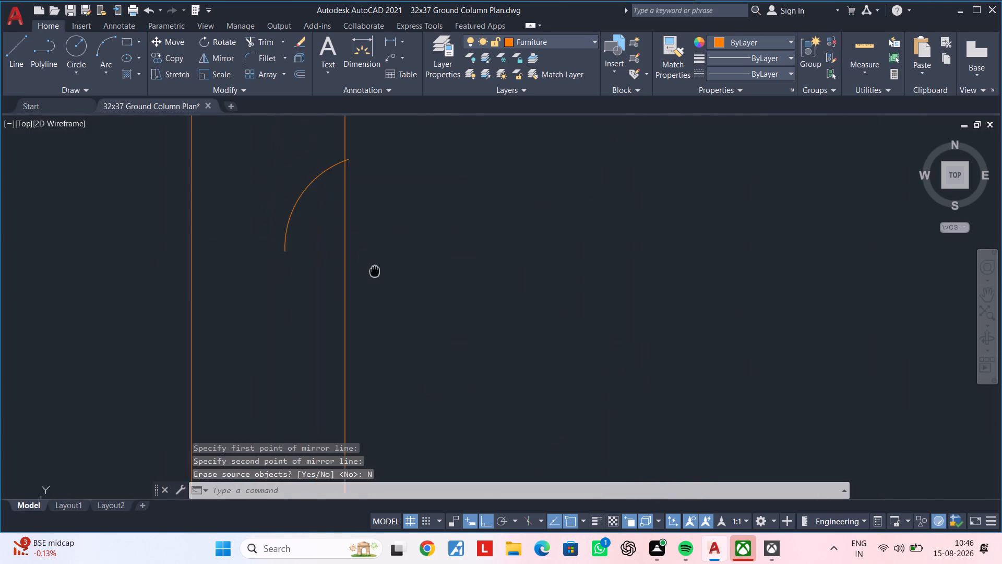
{"action": "middle_click_drag", "start_coordinate": [375, 271], "coordinate": [388, 289]}
{"action": "key", "text": "Escape"}
{"action": "key", "text": "Escape"}
{"action": "left_click", "coordinate": [316, 212]}
{"action": "key", "text": "m"}
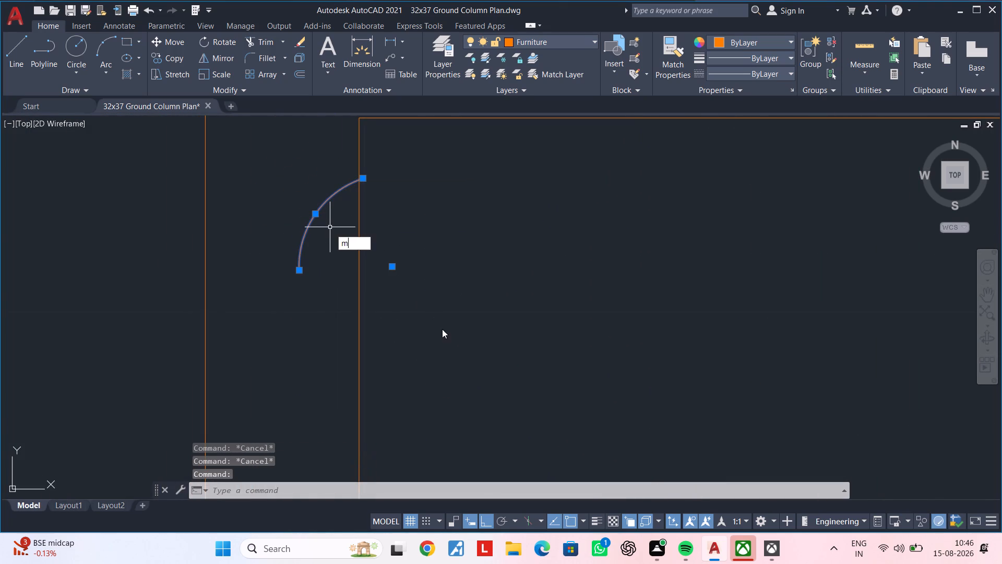
{"action": "key", "text": "space"}
{"action": "left_click", "coordinate": [358, 179]}
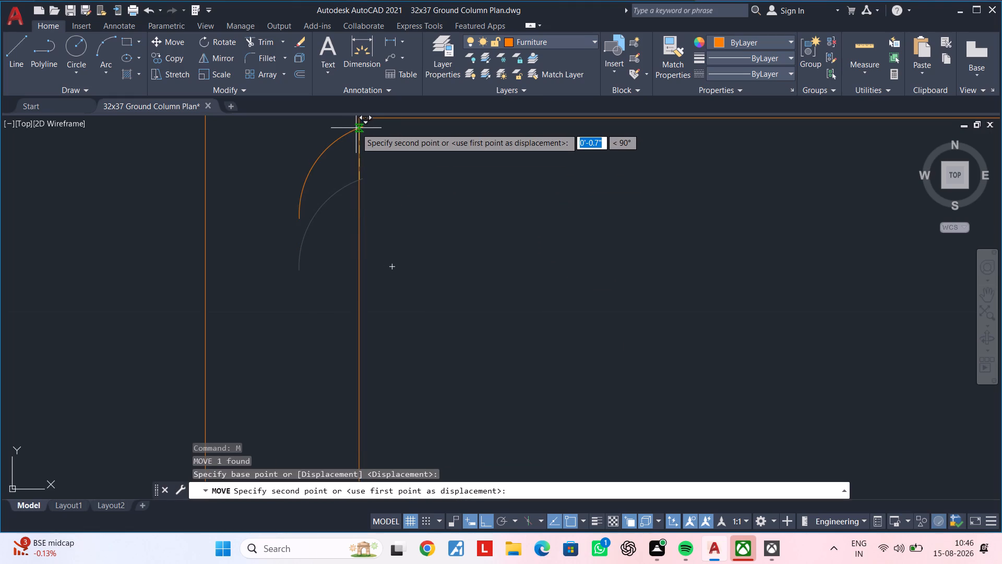
{"action": "left_click", "coordinate": [356, 121]}
{"action": "scroll", "coordinate": [377, 171], "scroll_direction": "down", "scroll_amount": 1}
{"action": "middle_click_drag", "start_coordinate": [393, 197], "coordinate": [386, 268]}
{"action": "scroll", "coordinate": [370, 207], "scroll_direction": "up", "scroll_amount": 3}
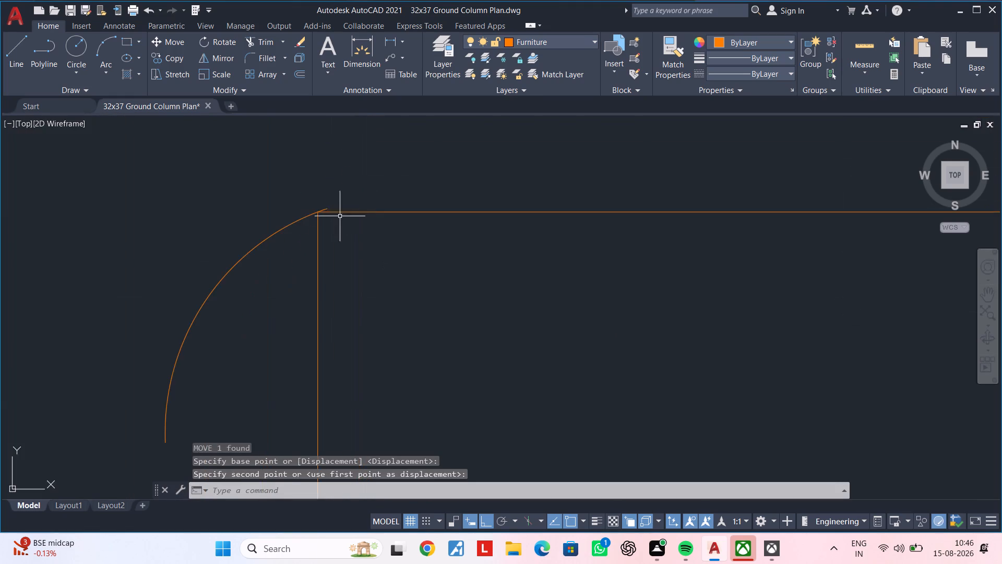
Move the mirrored arc by its upper end so that this end sits exactly on the basin's upper-left corner.
{"action": "middle_click_drag", "start_coordinate": [362, 215], "coordinate": [417, 206]}
{"action": "key", "text": "Escape"}
{"action": "key", "text": "Escape"}
{"action": "type", "text": "m"}
{"action": "key", "text": "space"}
{"action": "scroll", "coordinate": [389, 196], "scroll_direction": "up", "scroll_amount": 1}
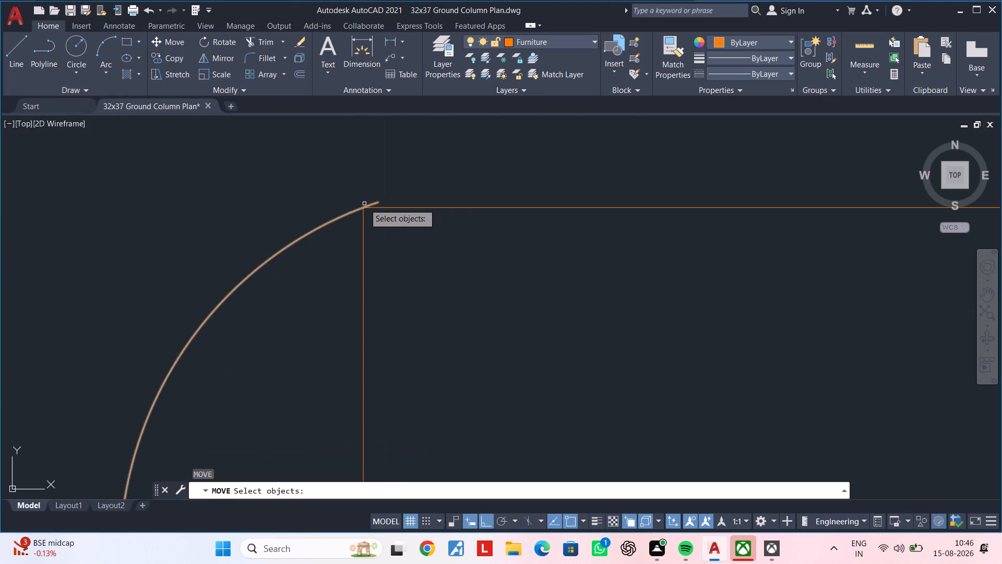
{"action": "left_click", "coordinate": [377, 204]}
{"action": "key", "text": "space"}
{"action": "left_click", "coordinate": [380, 203]}
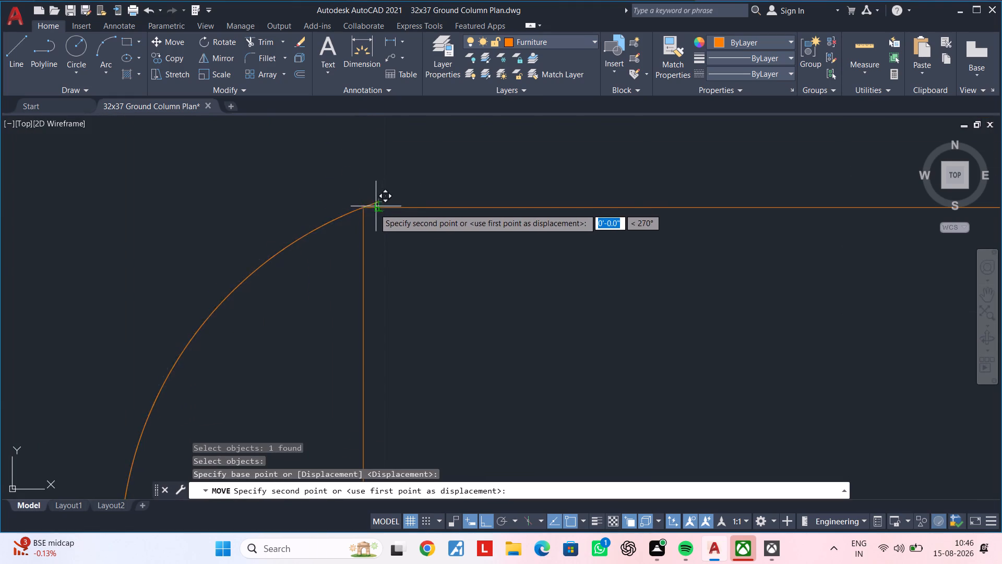
{"action": "left_click", "coordinate": [363, 211]}
Move the mirrored arc horizontally from its lower end onto the basin's left side, so it lies inside the corner.
{"action": "scroll", "coordinate": [443, 236], "scroll_direction": "down", "scroll_amount": 2}
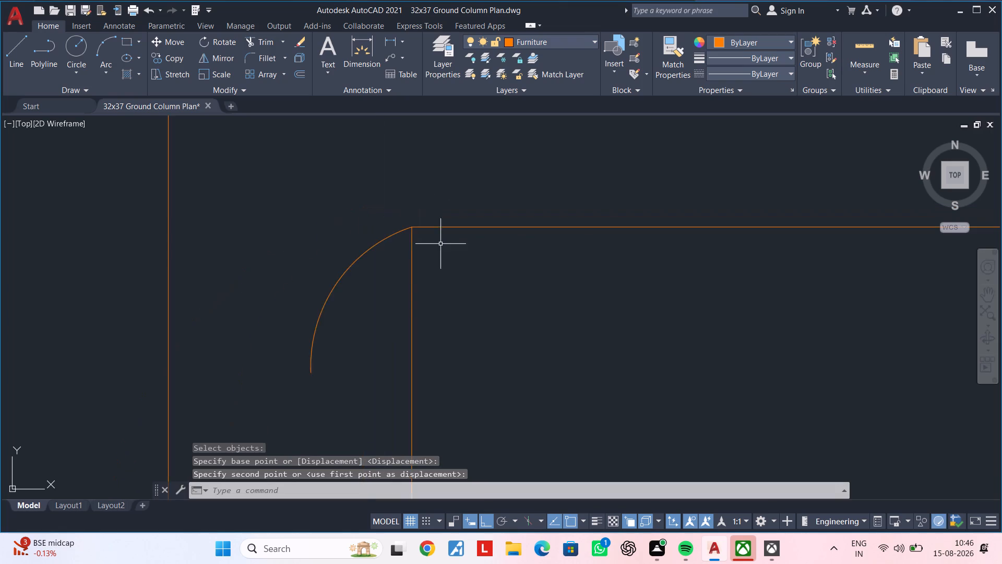
{"action": "middle_click_drag", "start_coordinate": [440, 244], "coordinate": [423, 130]}
{"action": "middle_click_drag", "start_coordinate": [472, 216], "coordinate": [453, 298]}
{"action": "key", "text": "Escape"}
{"action": "key", "text": "Escape"}
{"action": "key", "text": "Escape"}
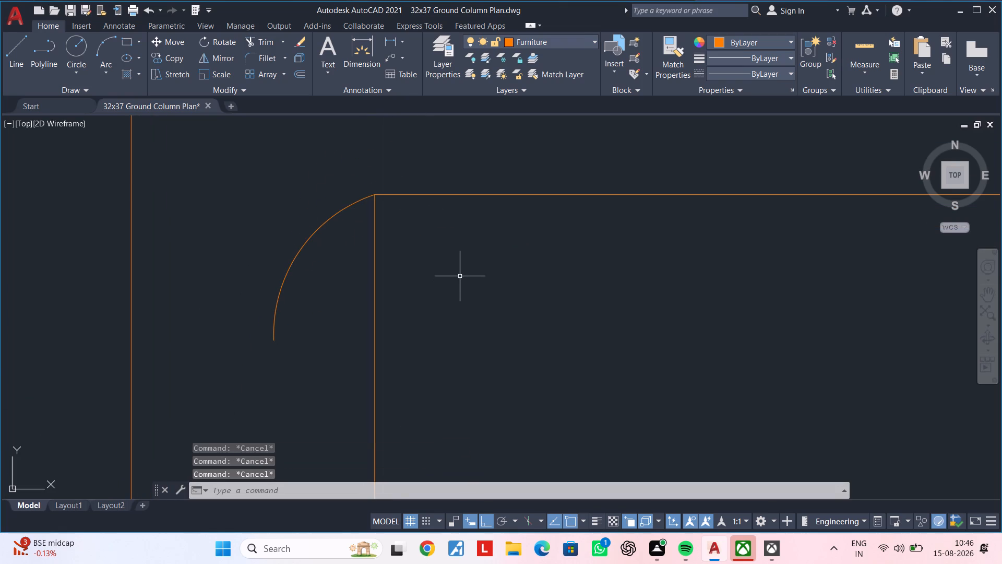
{"action": "type", "text": "m"}
{"action": "key", "text": "space"}
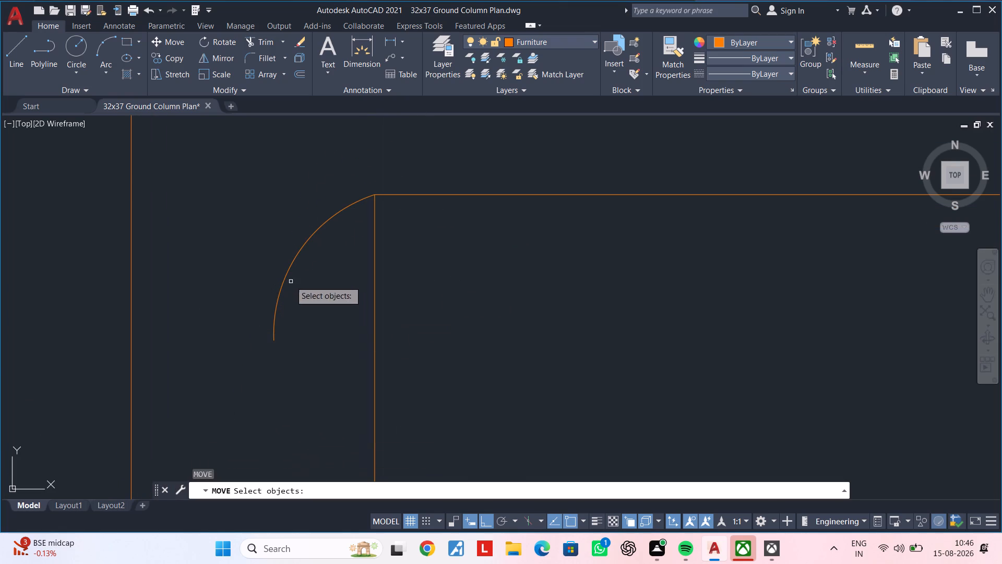
{"action": "key", "text": "Escape"}
{"action": "left_click", "coordinate": [288, 273]}
{"action": "key", "text": "space"}
{"action": "type", "text": "m"}
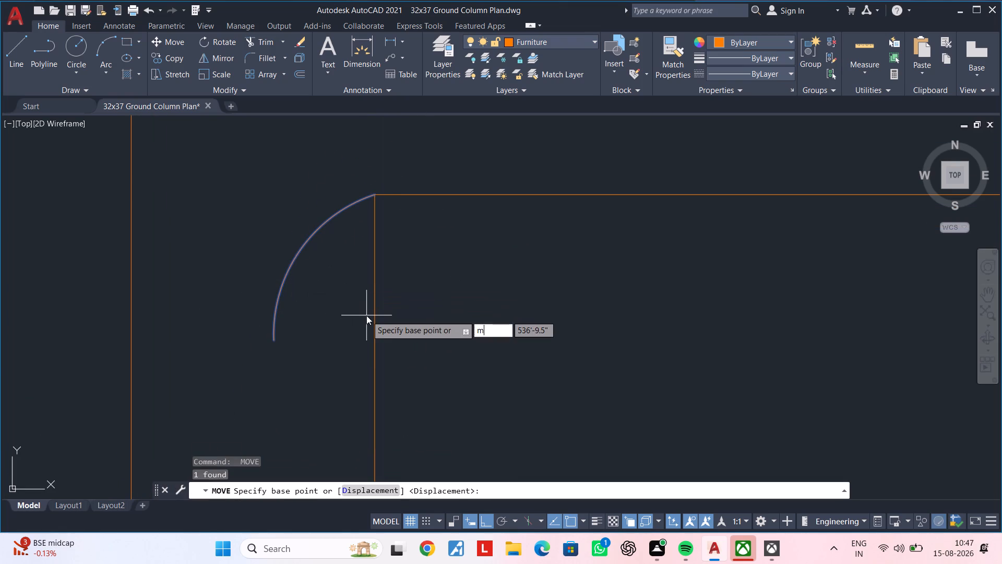
{"action": "key", "text": "space"}
{"action": "left_click", "coordinate": [275, 337]}
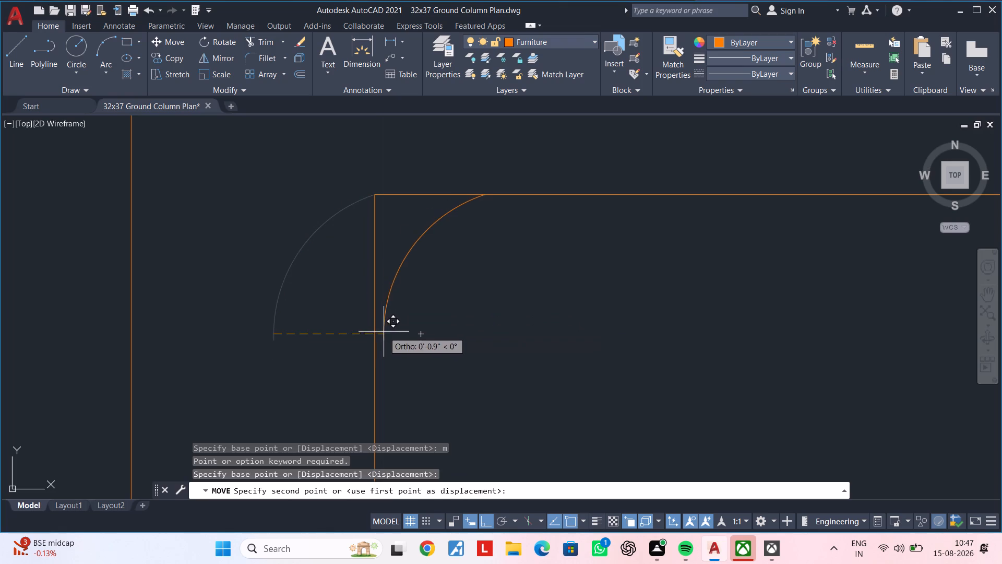
{"action": "left_click", "coordinate": [376, 332]}
{"action": "key", "text": "Escape"}
{"action": "key", "text": "Escape"}
Trim the left and top sides of the basin beyond the arc at the upper-left corner.
{"action": "type", "text": "tr"}
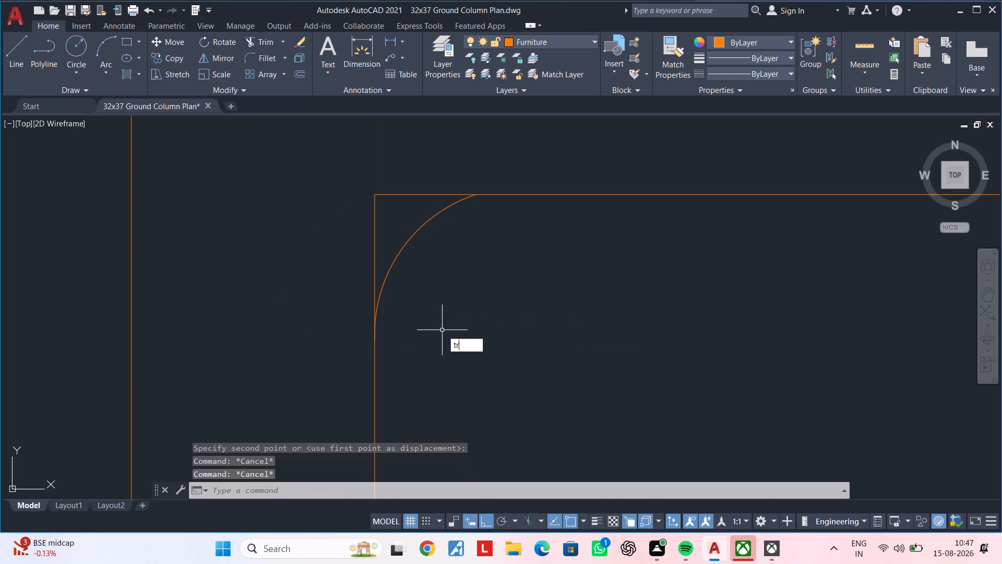
{"action": "key", "text": "space"}
{"action": "left_click", "coordinate": [374, 273]}
{"action": "left_click", "coordinate": [404, 194]}
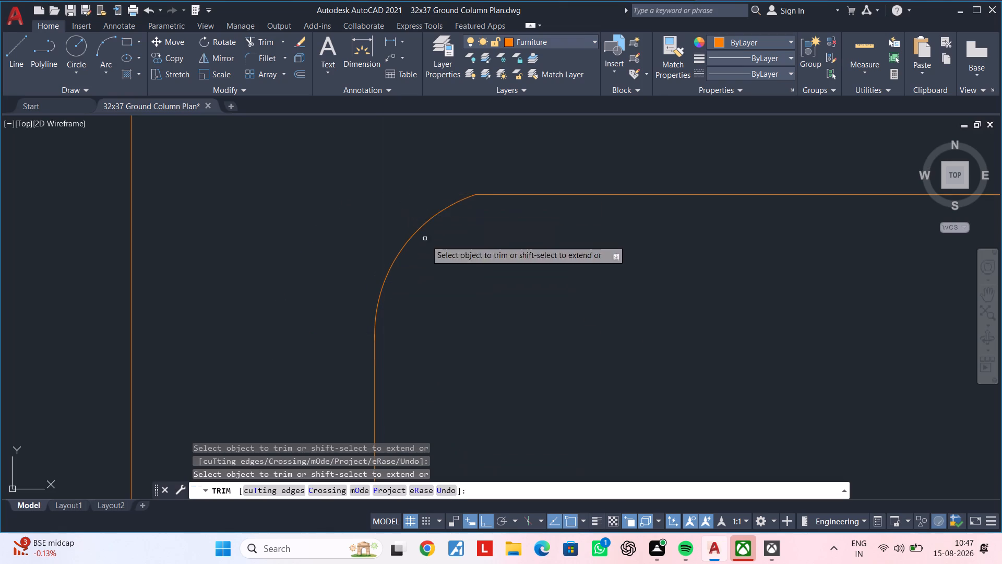
{"action": "scroll", "coordinate": [428, 245], "scroll_direction": "down", "scroll_amount": 3}
{"action": "middle_click_drag", "start_coordinate": [662, 338], "coordinate": [586, 272]}
{"action": "scroll", "coordinate": [583, 267], "scroll_direction": "down", "scroll_amount": 2}
{"action": "middle_click_drag", "start_coordinate": [582, 287], "coordinate": [527, 289]}
{"action": "key", "text": "Escape"}
{"action": "key", "text": "Escape"}
{"action": "scroll", "coordinate": [527, 289], "scroll_direction": "up", "scroll_amount": 1}
{"action": "key", "text": "Escape"}
{"action": "key", "text": "Escape"}
{"action": "key", "text": "Escape"}
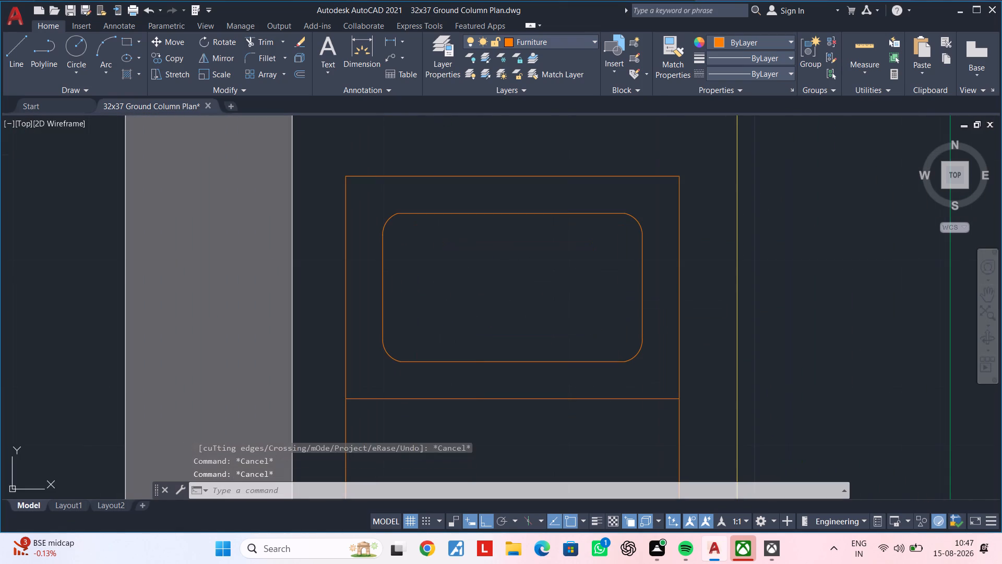
{"action": "key", "text": "Escape"}
{"action": "key", "text": "Escape"}
{"action": "key", "text": "Escape"}
Offset the fixture's dividing line downward at 1" spacing to make six successive parallel lines in the lower compartment.
{"action": "middle_click_drag", "start_coordinate": [560, 320], "coordinate": [533, 191]}
{"action": "scroll", "coordinate": [515, 295], "scroll_direction": "down", "scroll_amount": 1}
{"action": "middle_click_drag", "start_coordinate": [513, 311], "coordinate": [510, 295]}
{"action": "key", "text": "Escape"}
{"action": "key", "text": "Escape"}
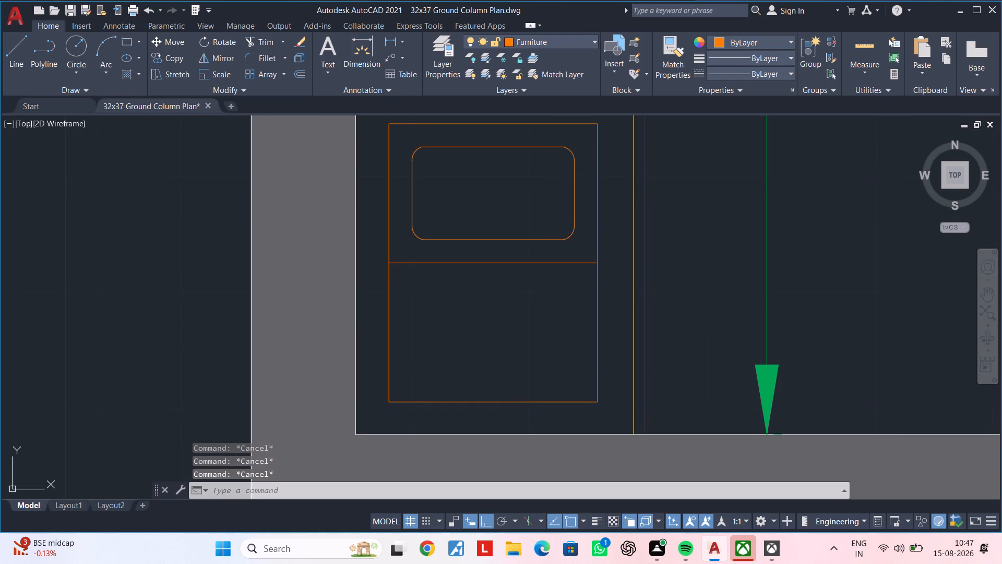
{"action": "type", "text": "of"}
{"action": "key", "text": "space"}
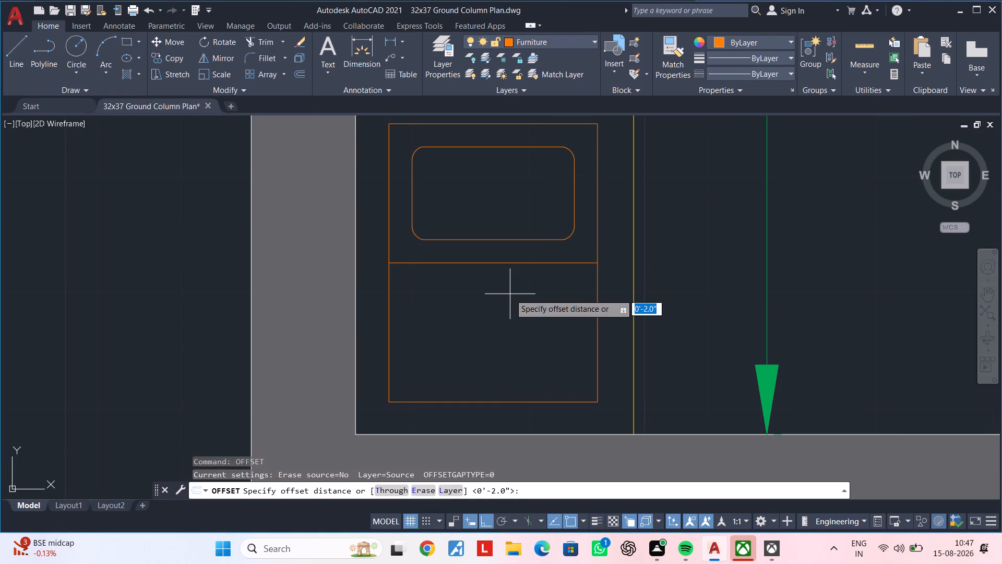
{"action": "type", "text": "1\""}
{"action": "key", "text": "Return"}
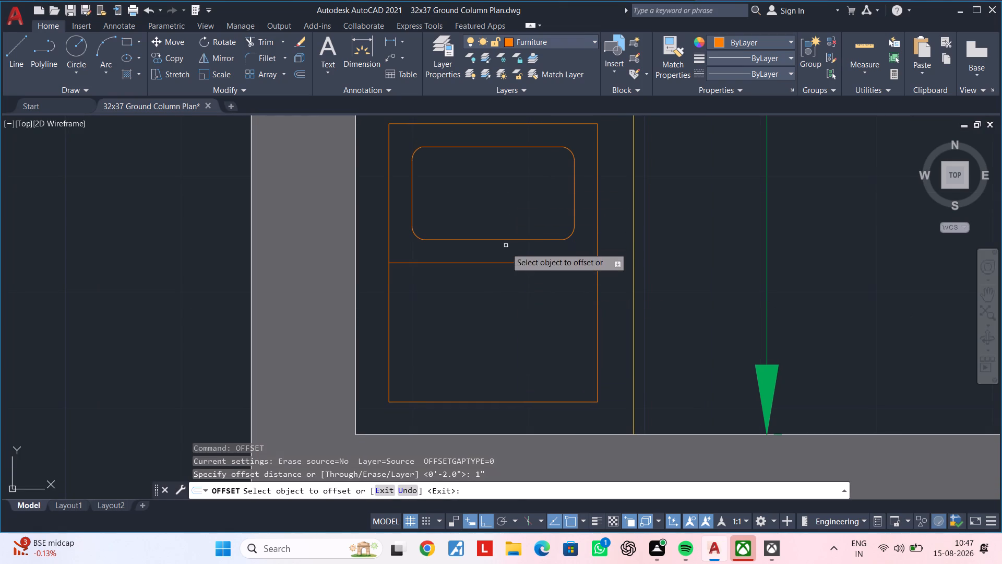
{"action": "left_click", "coordinate": [508, 262]}
{"action": "left_click", "coordinate": [508, 274]}
{"action": "left_click", "coordinate": [507, 275]}
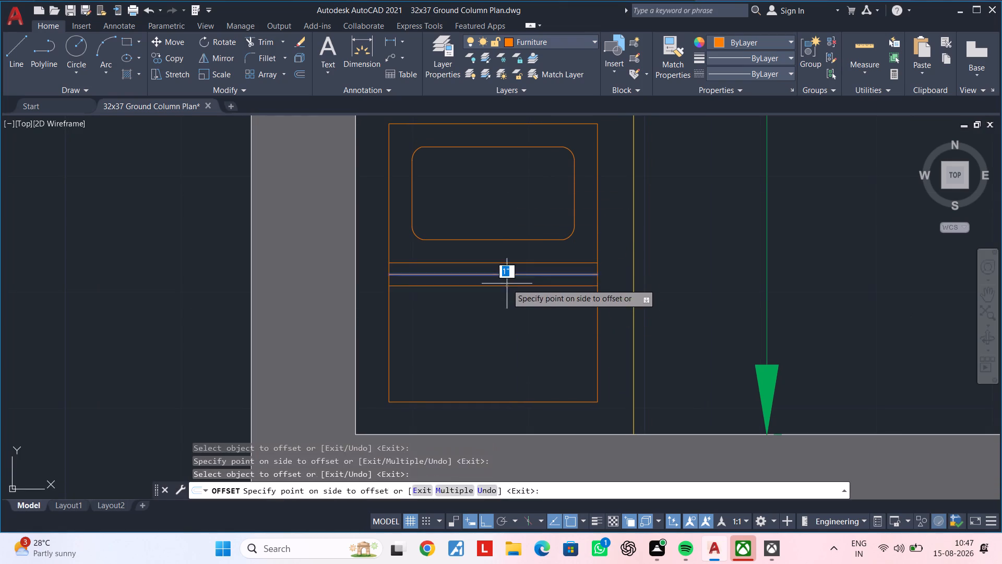
{"action": "left_click", "coordinate": [507, 290]}
{"action": "left_click", "coordinate": [507, 287]}
{"action": "left_click", "coordinate": [507, 315]}
{"action": "double_click", "coordinate": [509, 299]}
{"action": "left_click", "coordinate": [508, 322]}
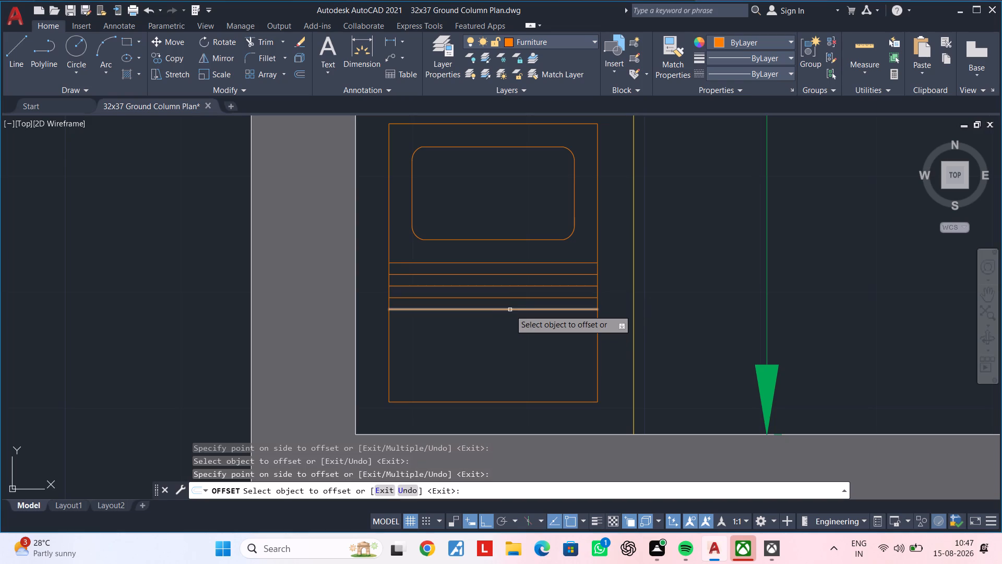
{"action": "left_click", "coordinate": [510, 309]}
{"action": "left_click", "coordinate": [508, 329]}
{"action": "left_click_drag", "start_coordinate": [510, 322], "coordinate": [510, 350]}
{"action": "left_click", "coordinate": [510, 340]}
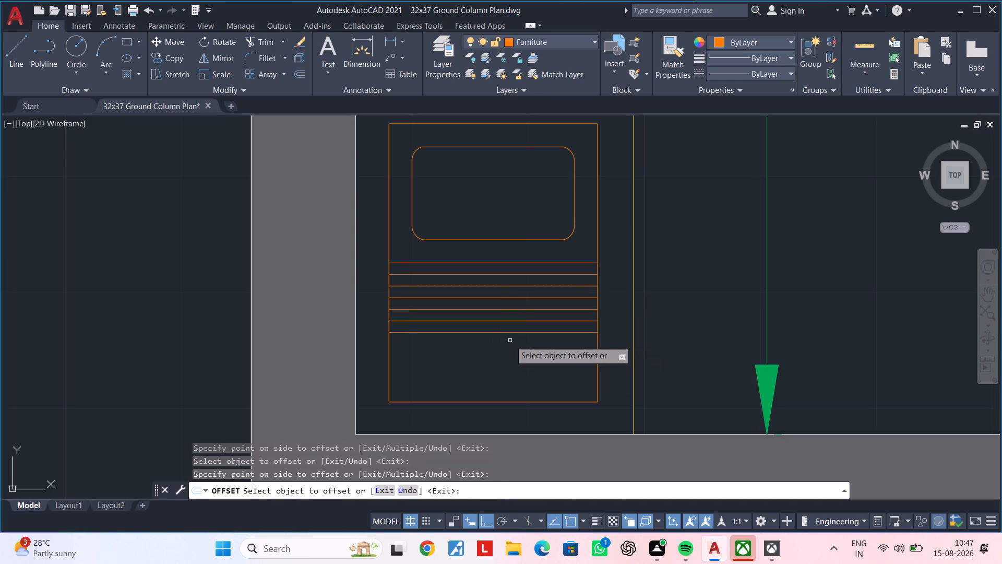
Continue the 1" offsets downward with five more parallel lines, filling the lower compartment to just above its bottom edge.
{"action": "left_click", "coordinate": [511, 333]}
{"action": "left_click", "coordinate": [511, 354]}
{"action": "left_click", "coordinate": [511, 344]}
{"action": "left_click", "coordinate": [509, 362]}
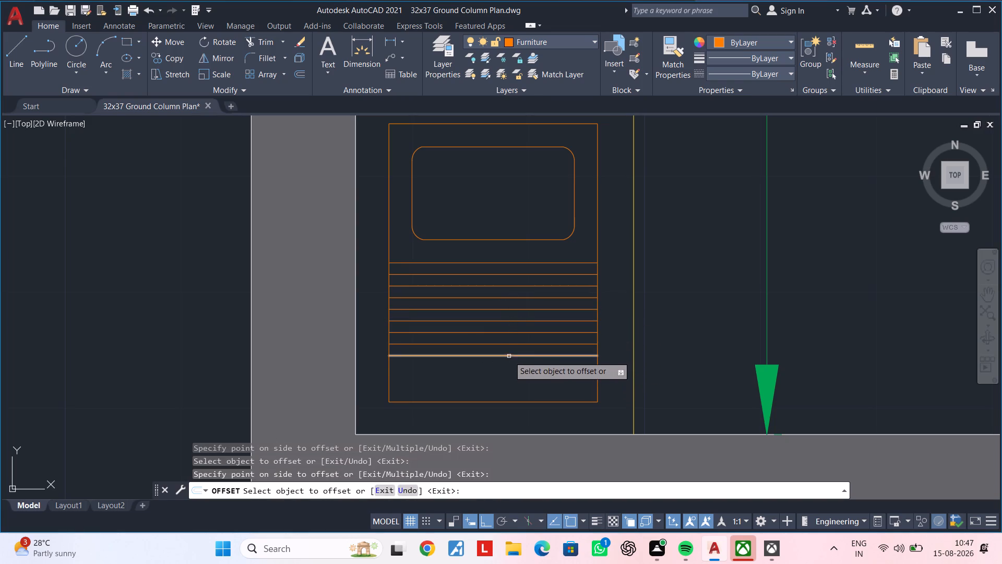
{"action": "left_click", "coordinate": [509, 355]}
{"action": "left_click", "coordinate": [509, 376]}
{"action": "left_click", "coordinate": [509, 367]}
{"action": "left_click", "coordinate": [509, 383]}
{"action": "left_click", "coordinate": [509, 380]}
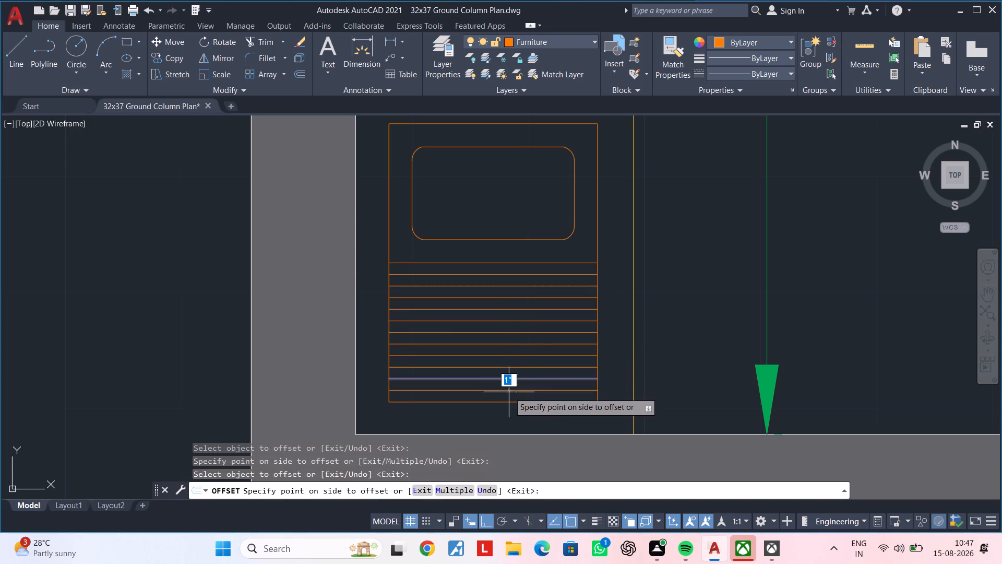
{"action": "left_click", "coordinate": [509, 394]}
{"action": "scroll", "coordinate": [514, 392], "scroll_direction": "down", "scroll_amount": 4}
{"action": "key", "text": "Escape"}
{"action": "middle_click_drag", "start_coordinate": [531, 387], "coordinate": [461, 426]}
{"action": "key", "text": "Escape"}
{"action": "key", "text": "Escape"}
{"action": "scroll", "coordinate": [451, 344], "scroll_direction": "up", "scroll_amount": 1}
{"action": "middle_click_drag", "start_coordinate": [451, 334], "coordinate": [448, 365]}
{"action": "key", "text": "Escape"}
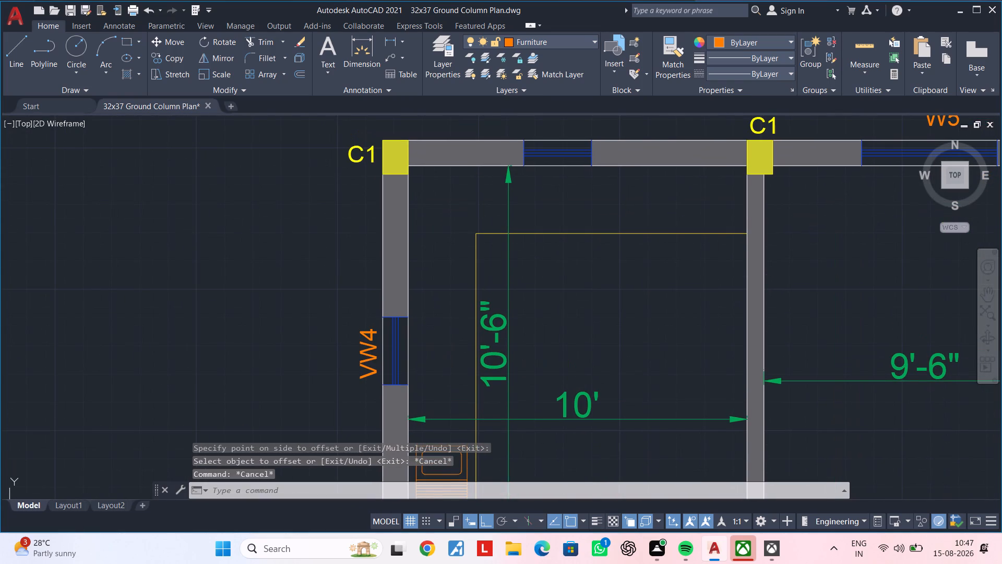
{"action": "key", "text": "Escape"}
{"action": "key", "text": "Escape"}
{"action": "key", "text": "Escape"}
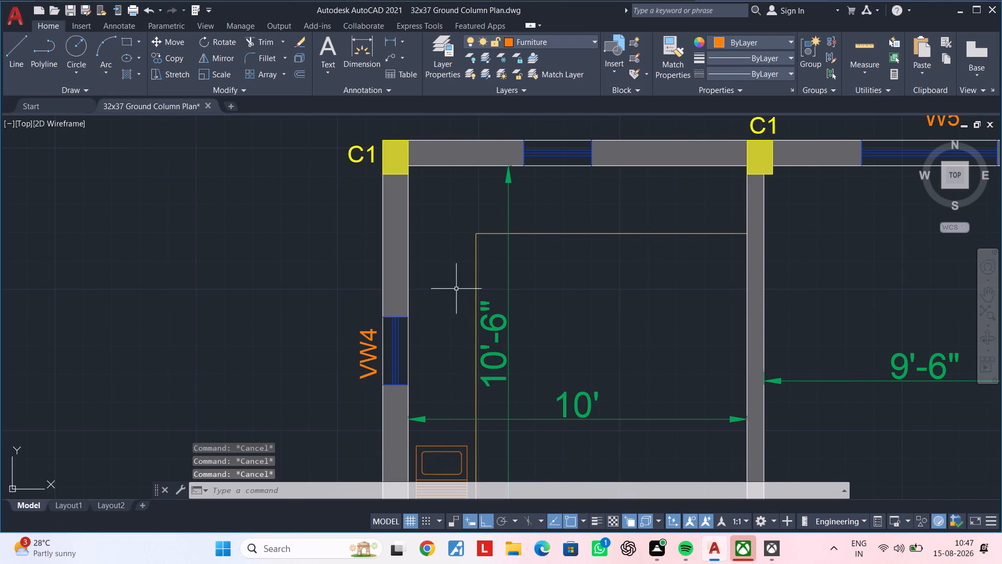
Open DesignCenter and browse the sample en-us DesignCenter folder to the blocks of Home - Space Planner.dwg.
{"action": "scroll", "coordinate": [459, 283], "scroll_direction": "down", "scroll_amount": 1}
{"action": "middle_click_drag", "start_coordinate": [460, 283], "coordinate": [441, 253]}
{"action": "key", "text": "Escape"}
{"action": "key", "text": "Escape"}
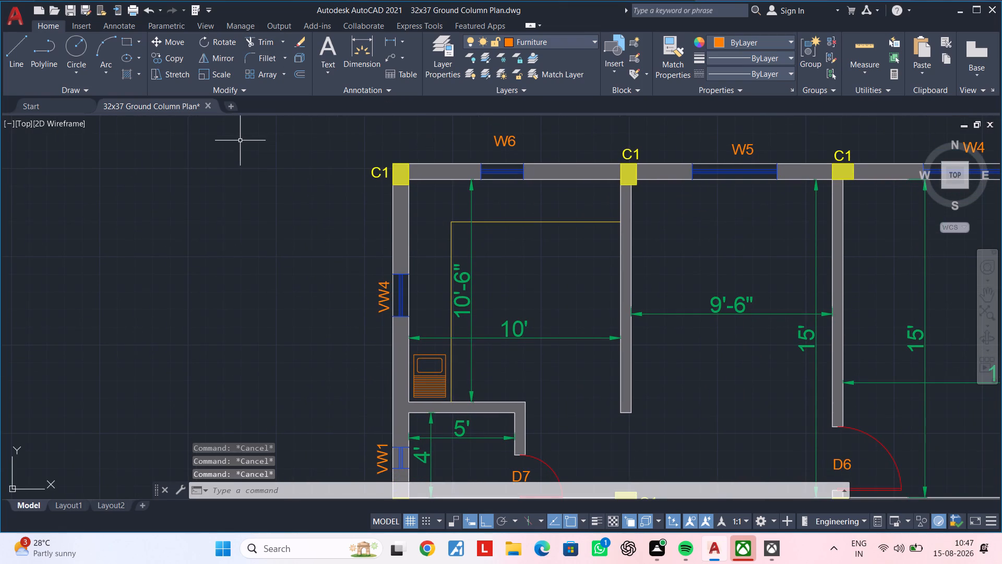
{"action": "type", "text": "adc"}
{"action": "key", "text": "space"}
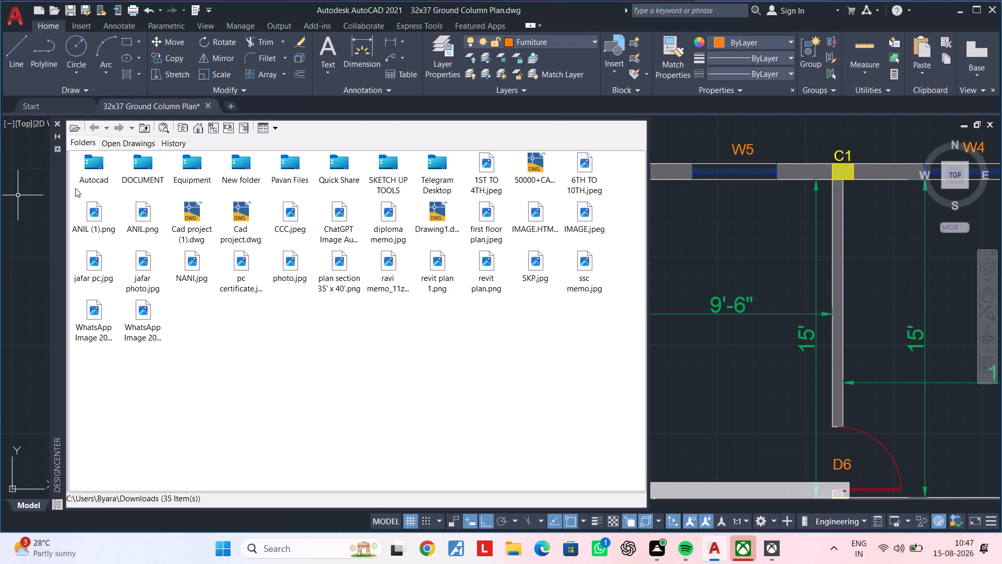
{"action": "left_click", "coordinate": [202, 125]}
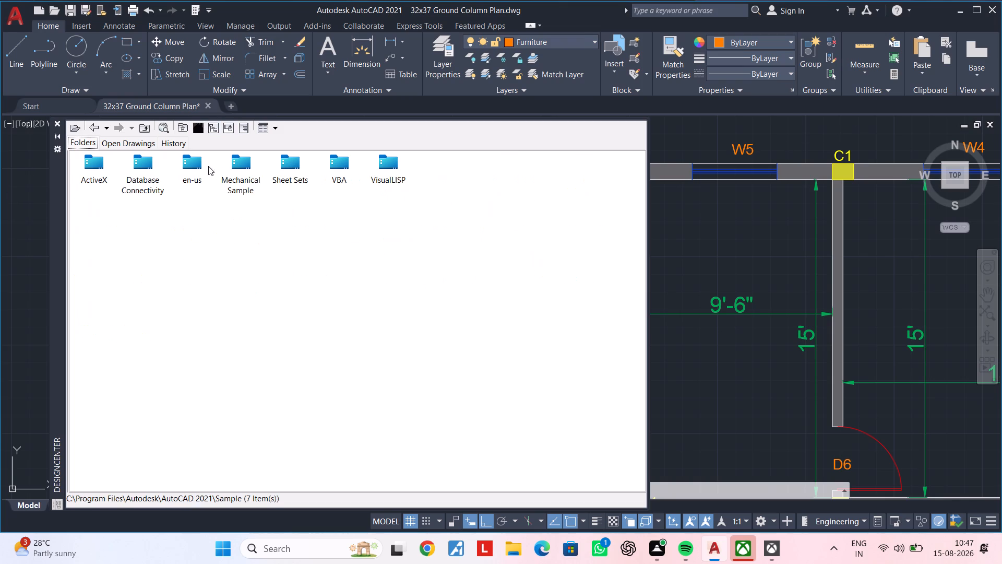
{"action": "double_click", "coordinate": [192, 168]}
{"action": "double_click", "coordinate": [151, 174]}
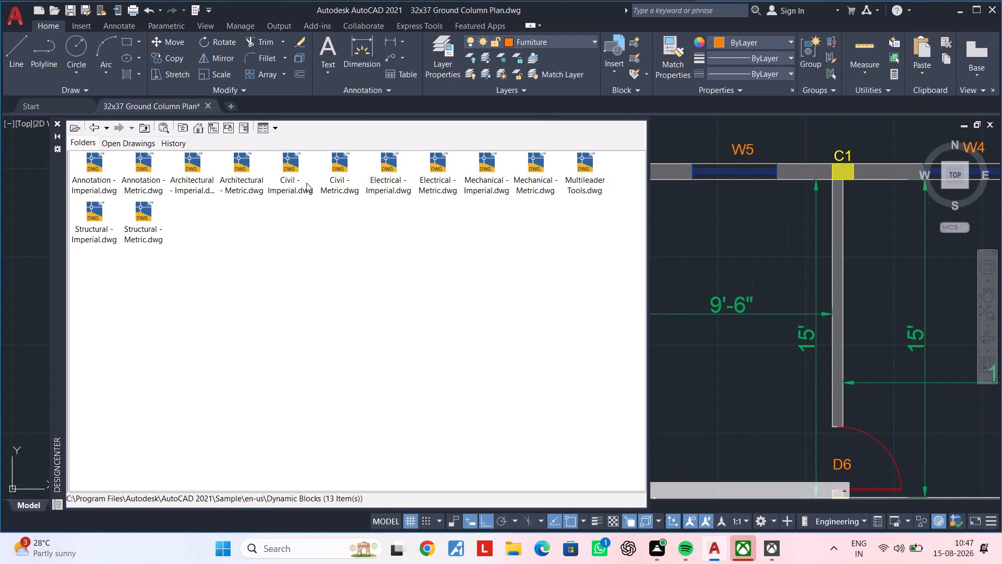
{"action": "left_click", "coordinate": [143, 127]}
{"action": "left_click", "coordinate": [81, 163]}
{"action": "double_click", "coordinate": [91, 162]}
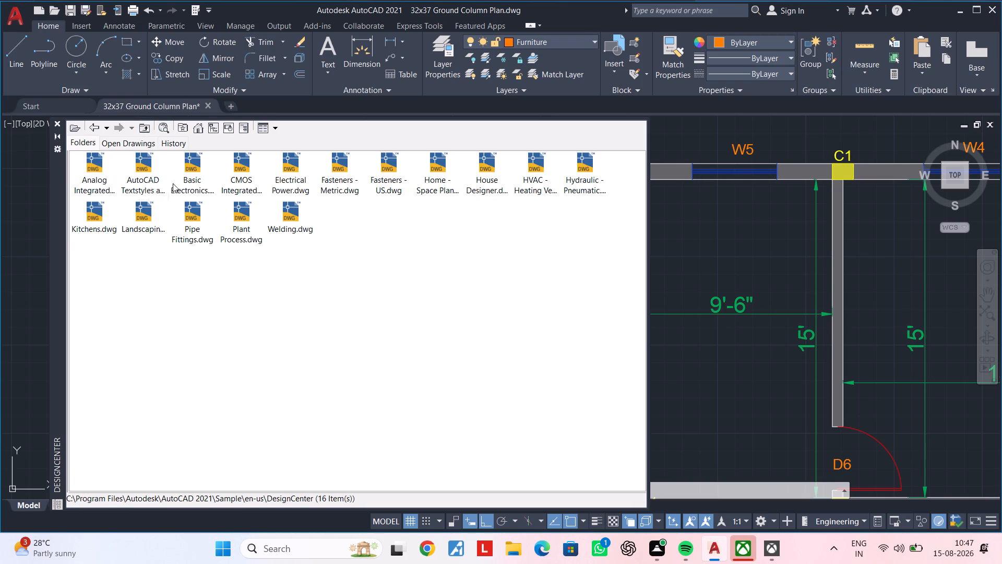
{"action": "double_click", "coordinate": [448, 183]}
{"action": "double_click", "coordinate": [91, 159]}
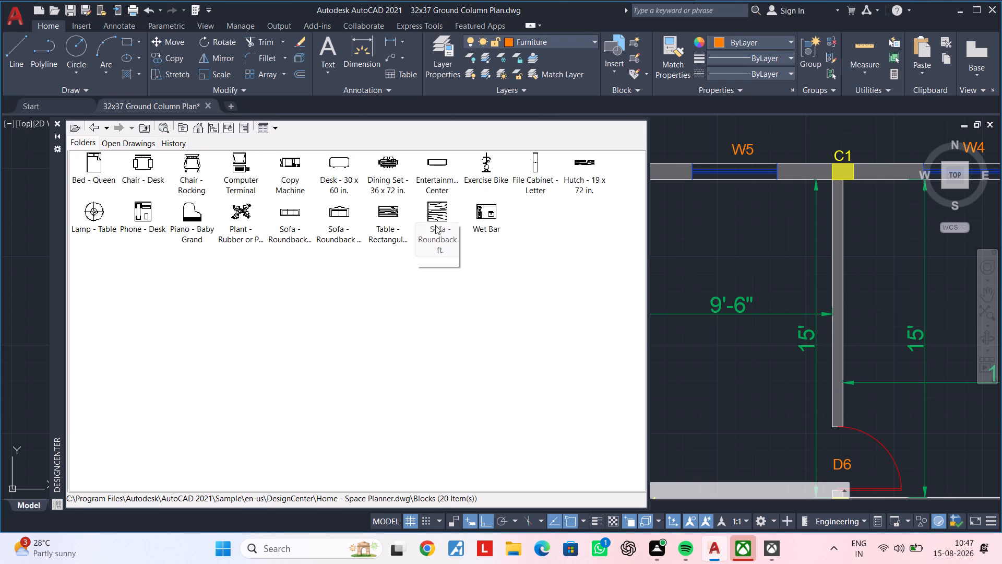
Insert the Dining Set - 36 x 72 in. block at scale 1 in the 9'-6" wide room, below window W5.
{"action": "left_click", "coordinate": [384, 163]}
{"action": "left_click_drag", "start_coordinate": [384, 163], "coordinate": [544, 250]}
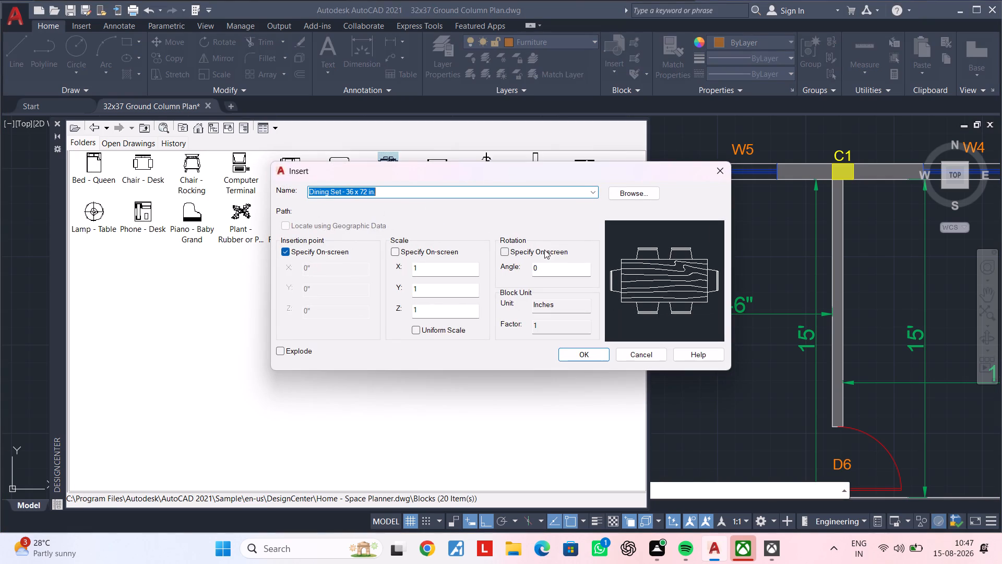
{"action": "left_click_drag", "start_coordinate": [544, 250], "coordinate": [551, 253]}
{"action": "left_click", "coordinate": [584, 352]}
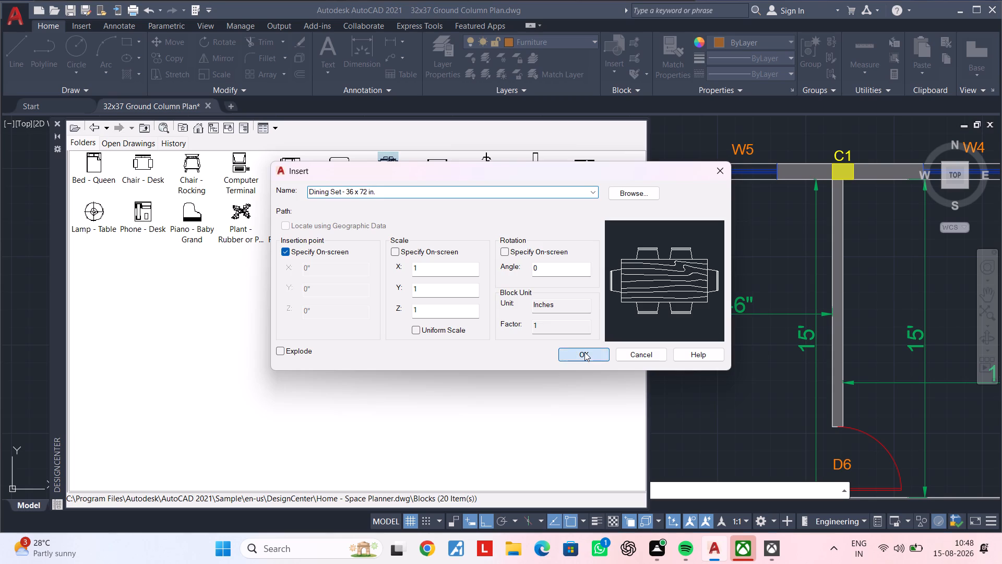
{"action": "left_click", "coordinate": [379, 158]}
{"action": "left_click_drag", "start_coordinate": [379, 158], "coordinate": [387, 169]}
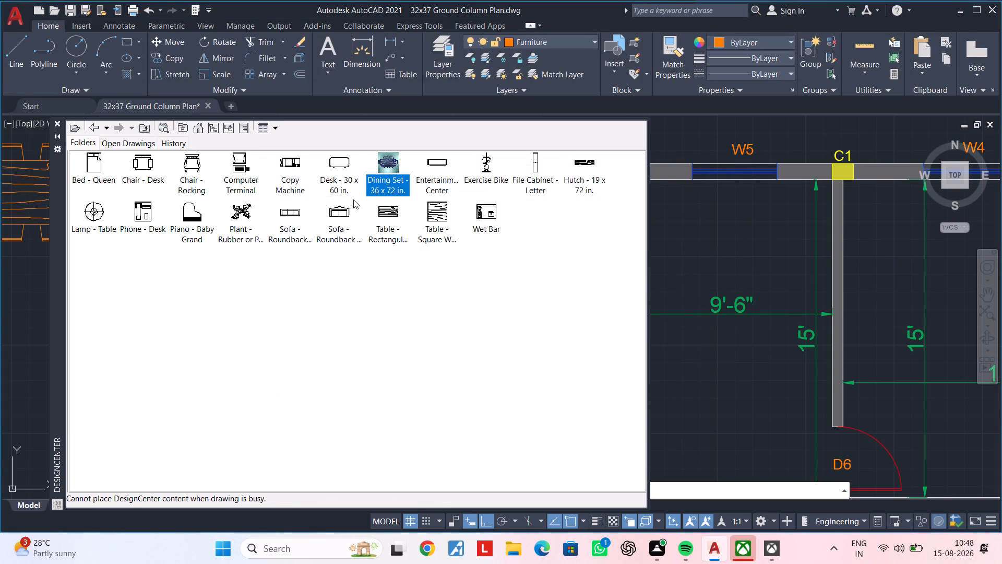
{"action": "left_click_drag", "start_coordinate": [387, 163], "coordinate": [745, 236]}
{"action": "left_click_drag", "start_coordinate": [746, 222], "coordinate": [745, 213]}
{"action": "left_click_drag", "start_coordinate": [747, 172], "coordinate": [742, 224]}
{"action": "middle_click_drag", "start_coordinate": [722, 240], "coordinate": [682, 267]}
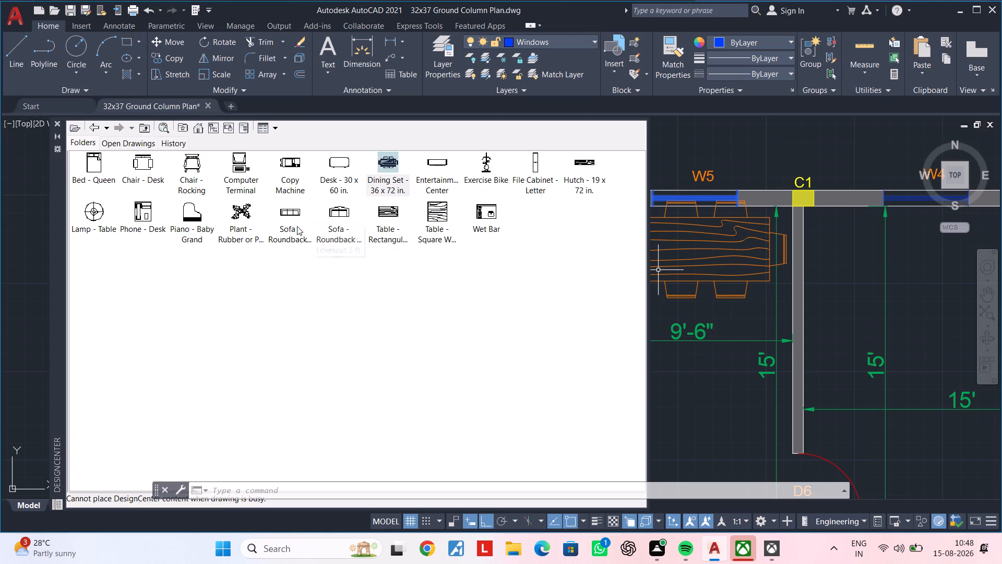
Insert the longer Sofa - Roundback block in the 9'-6" wide room, below the dining set.
{"action": "left_click_drag", "start_coordinate": [286, 214], "coordinate": [426, 325]}
{"action": "left_click_drag", "start_coordinate": [426, 325], "coordinate": [717, 387]}
{"action": "left_click", "coordinate": [717, 387]}
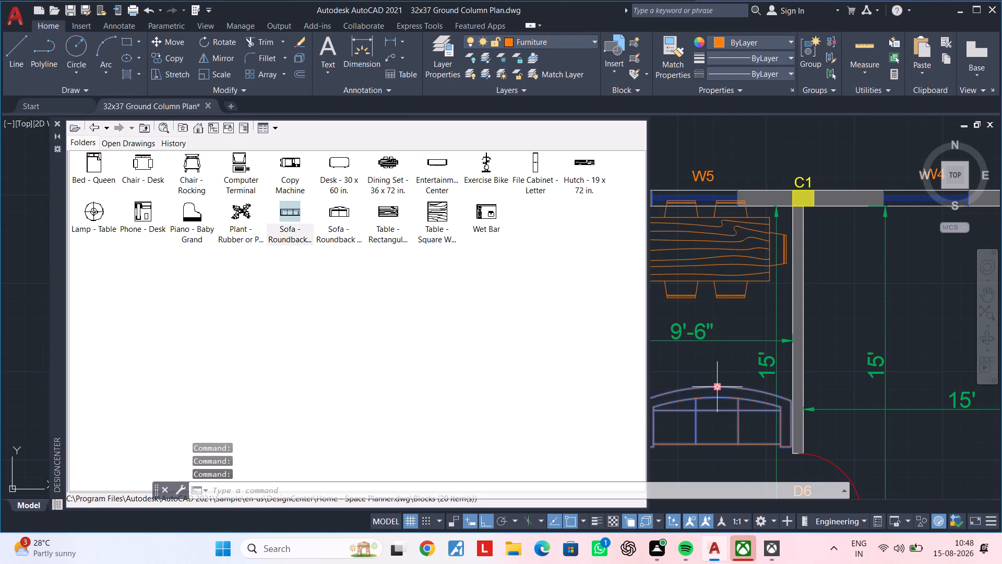
{"action": "left_click_drag", "start_coordinate": [717, 387], "coordinate": [705, 386]}
{"action": "middle_click_drag", "start_coordinate": [703, 399], "coordinate": [684, 362]}
{"action": "key", "text": "Escape"}
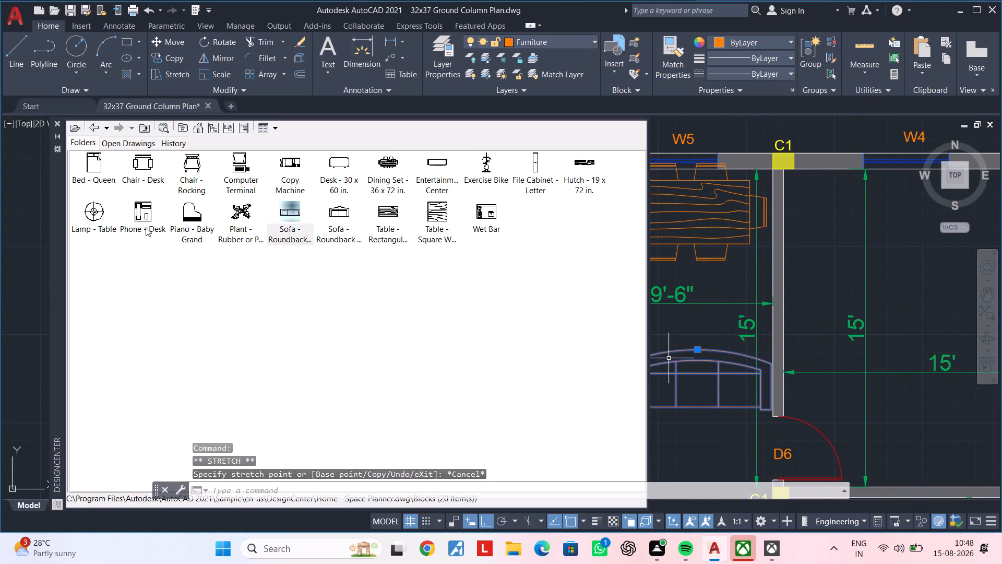
Insert the Range-Oven - 30 in top block from Kitchens.dwg into the 15' wide room and close DesignCenter.
{"action": "double_click", "coordinate": [96, 126]}
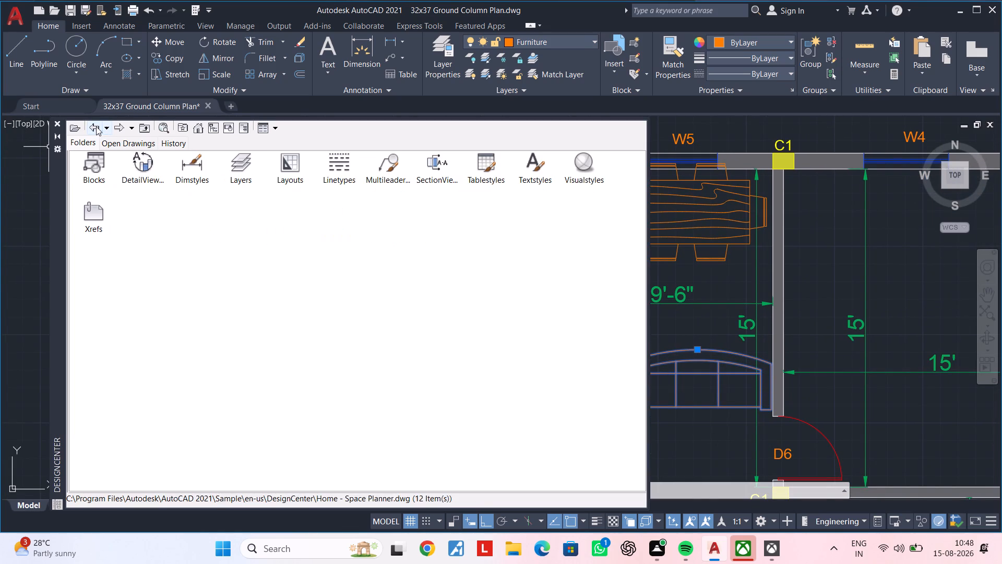
{"action": "left_click", "coordinate": [96, 131]}
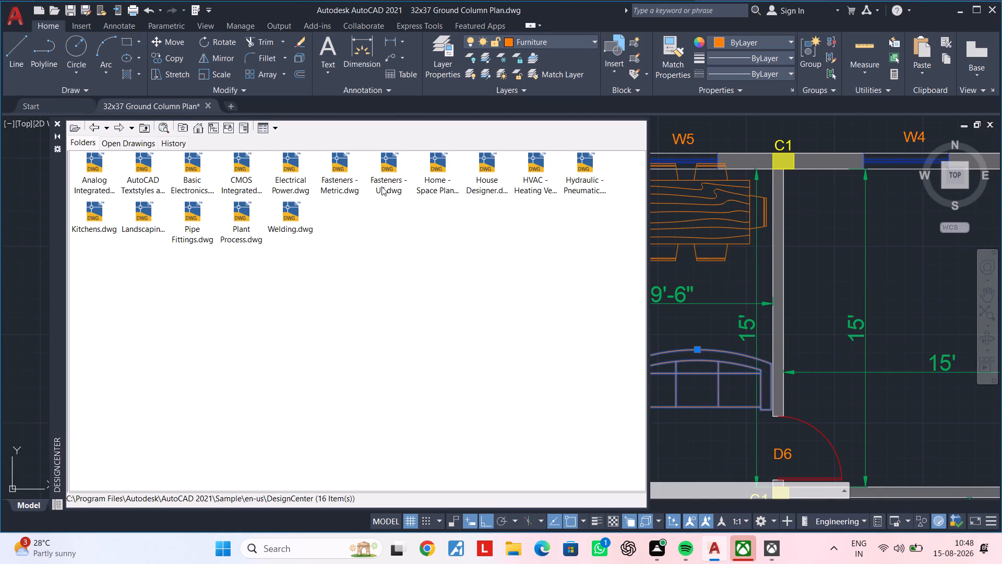
{"action": "double_click", "coordinate": [90, 219]}
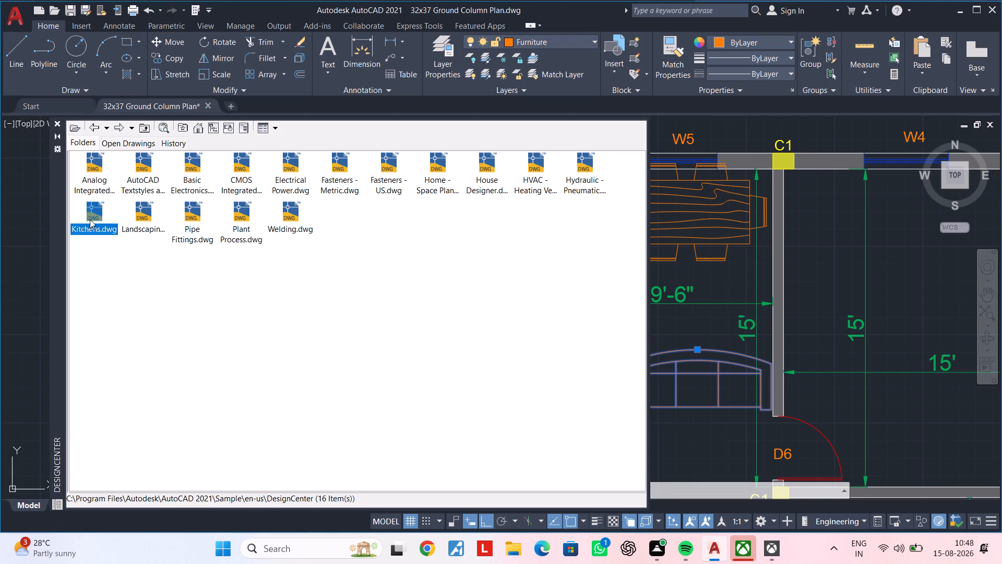
{"action": "double_click", "coordinate": [97, 159]}
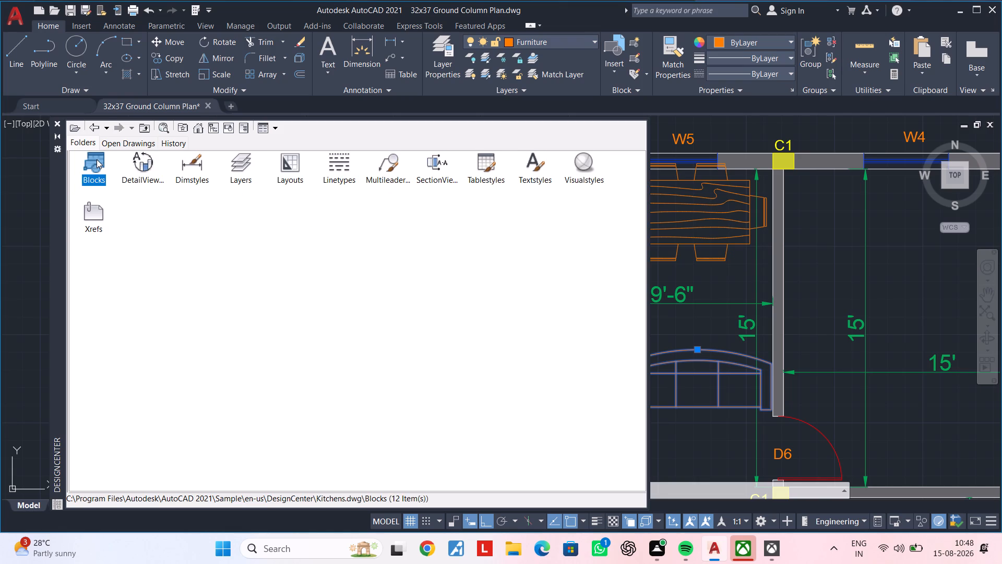
{"action": "left_click_drag", "start_coordinate": [191, 213], "coordinate": [241, 226]}
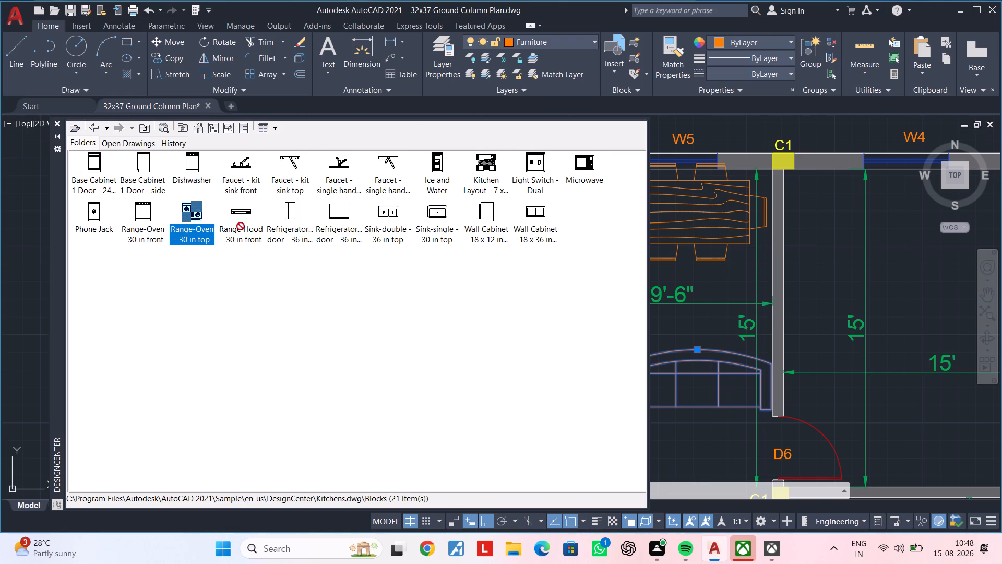
{"action": "left_click_drag", "start_coordinate": [241, 226], "coordinate": [873, 239]}
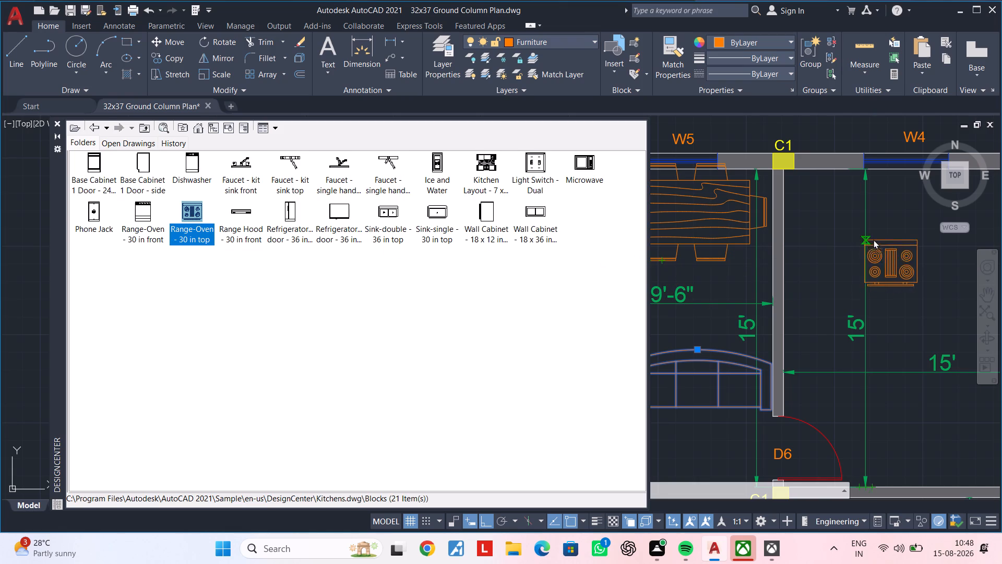
{"action": "left_click_drag", "start_coordinate": [873, 239], "coordinate": [891, 239]}
{"action": "left_click", "coordinate": [891, 239]}
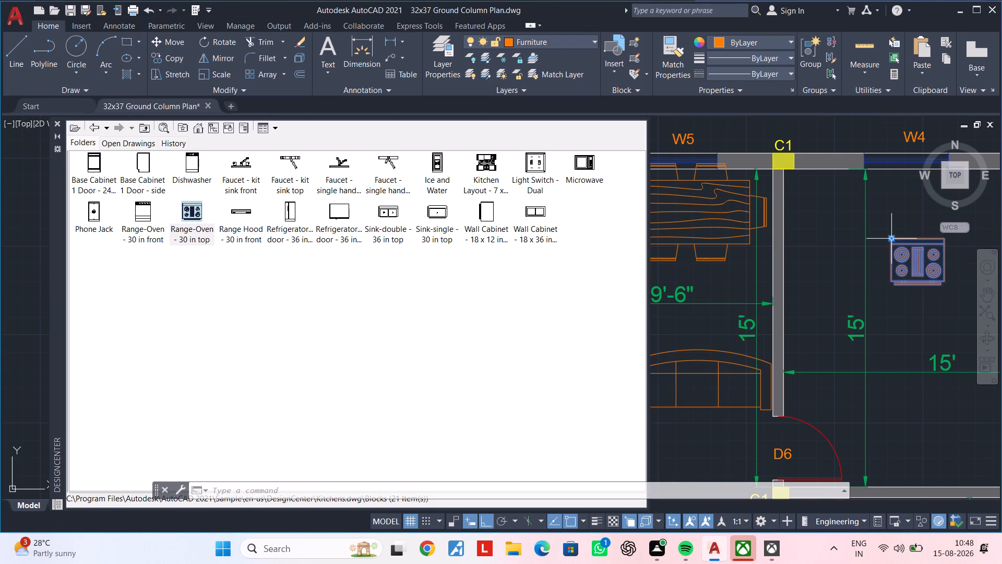
{"action": "key", "text": "Escape"}
{"action": "key", "text": "Escape"}
{"action": "key", "text": "Escape"}
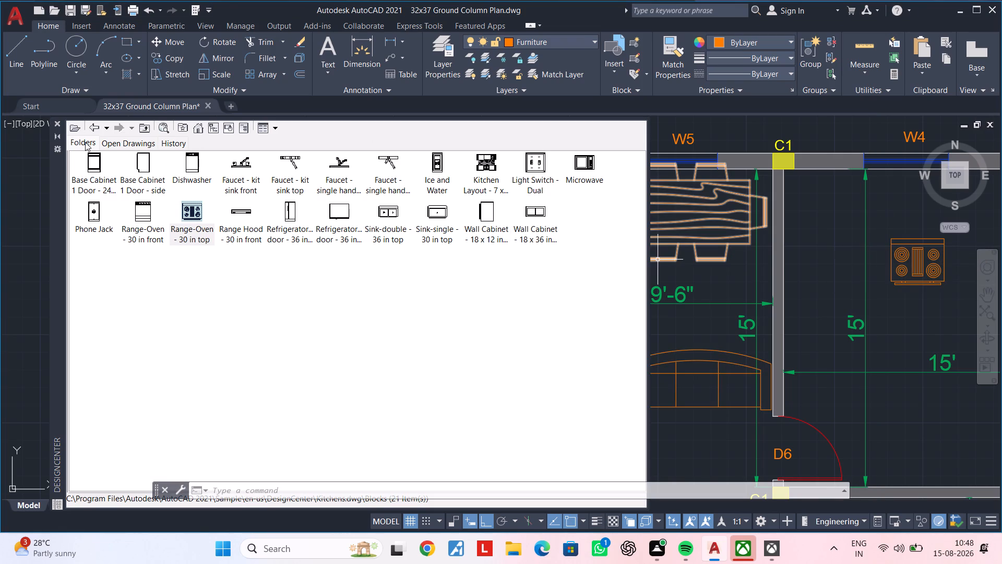
{"action": "left_click", "coordinate": [55, 123]}
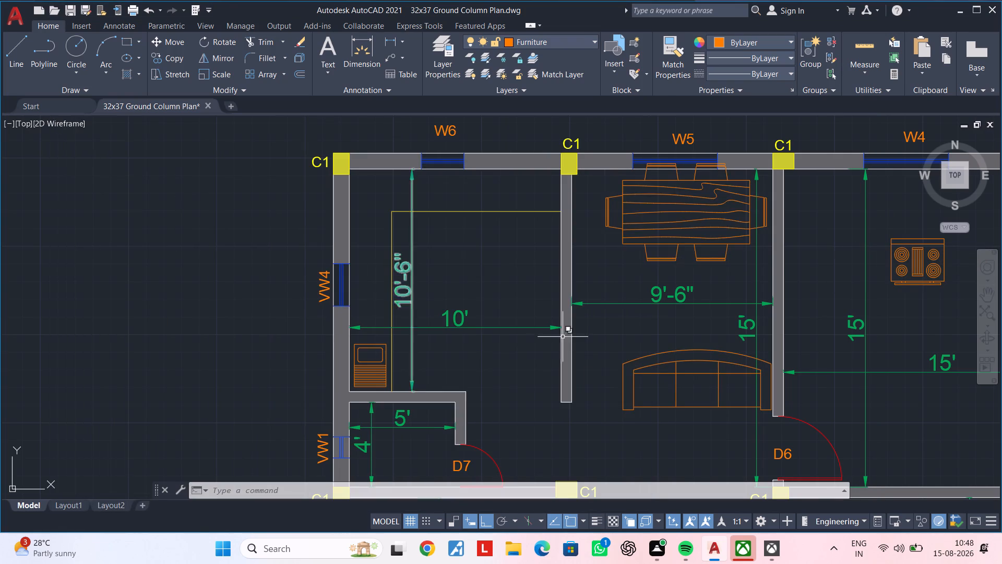
Scale the range-oven block by reference from its lower-left corner so that its bottom edge is 1'6" long.
{"action": "middle_click_drag", "start_coordinate": [563, 337], "coordinate": [246, 327]}
{"action": "key", "text": "Escape"}
{"action": "key", "text": "Escape"}
{"action": "middle_click_drag", "start_coordinate": [586, 290], "coordinate": [609, 281]}
{"action": "key", "text": "Escape"}
{"action": "double_click", "coordinate": [695, 192]}
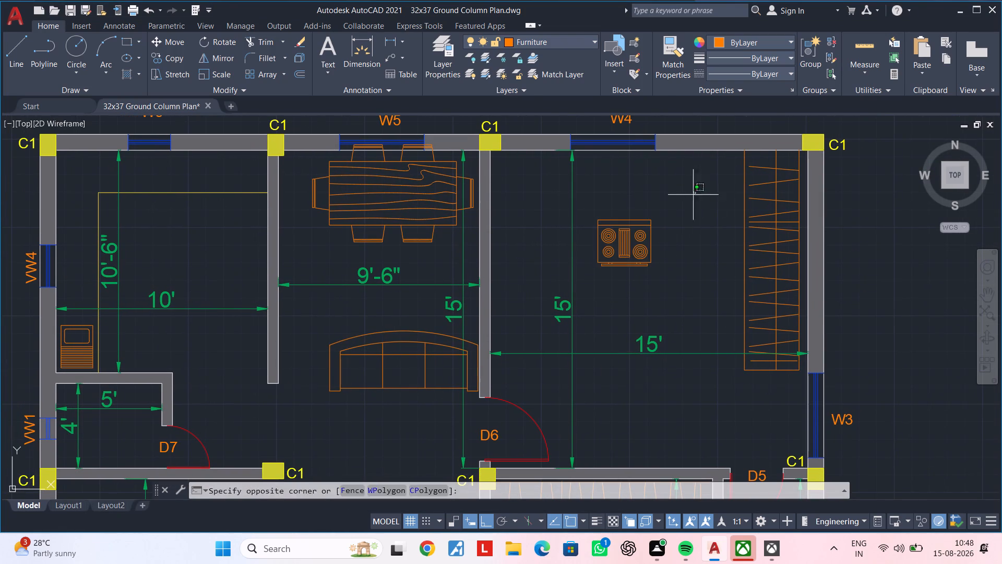
{"action": "left_click", "coordinate": [697, 199]}
{"action": "left_click", "coordinate": [591, 284]}
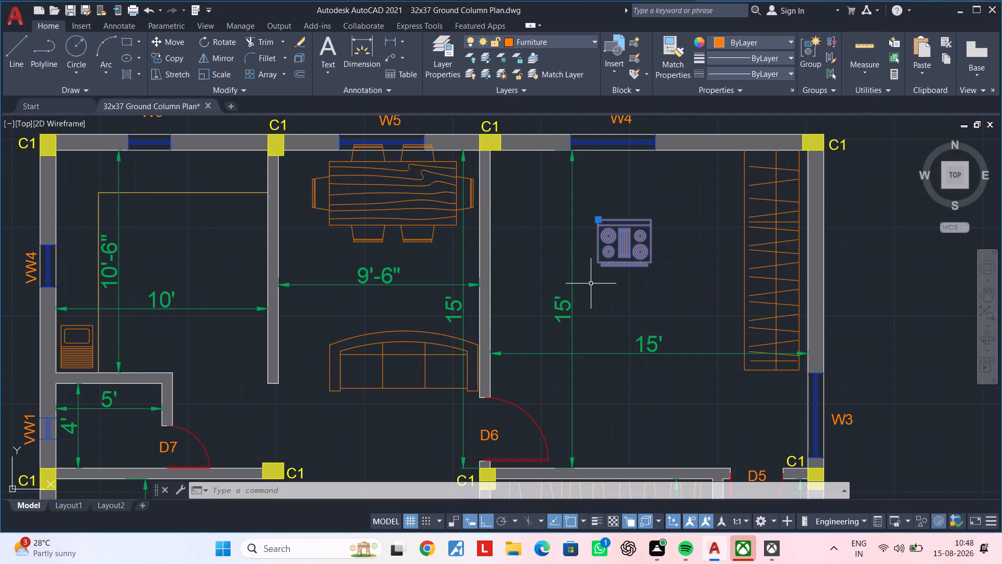
{"action": "type", "text": "sc"}
{"action": "key", "text": "space"}
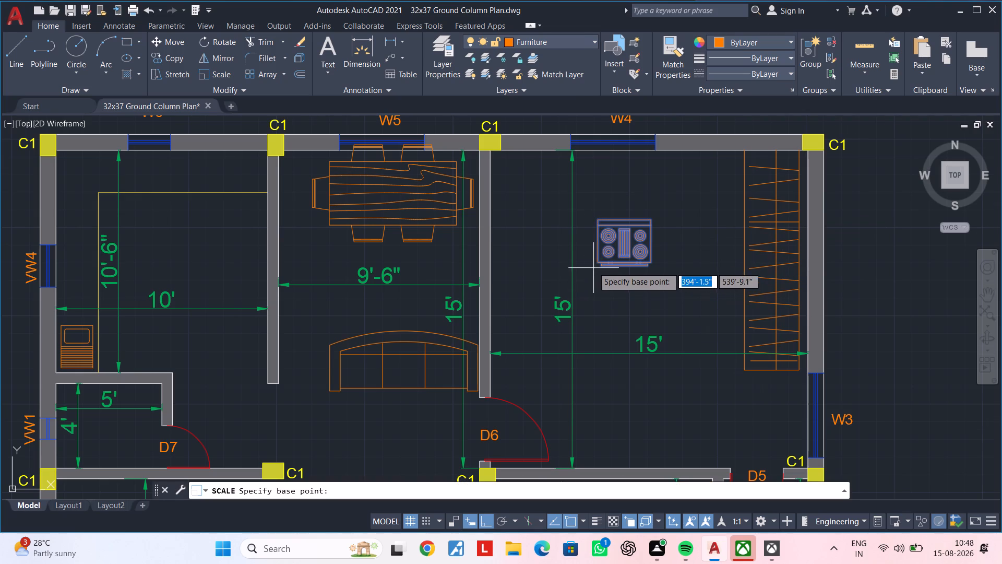
{"action": "scroll", "coordinate": [593, 267], "scroll_direction": "up", "scroll_amount": 2}
{"action": "left_click", "coordinate": [599, 255]}
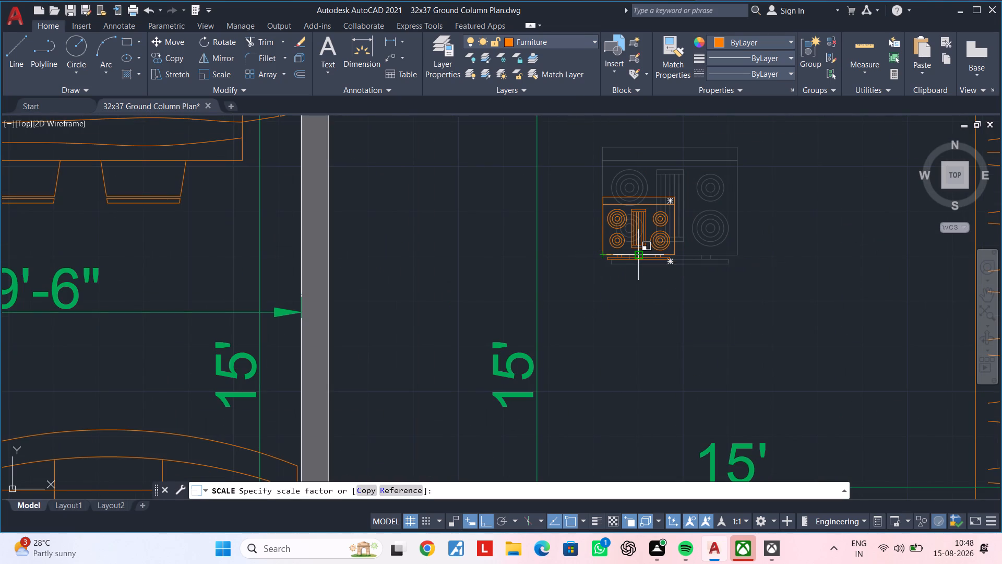
{"action": "type", "text": "r"}
{"action": "key", "text": "space"}
{"action": "left_click", "coordinate": [602, 255]}
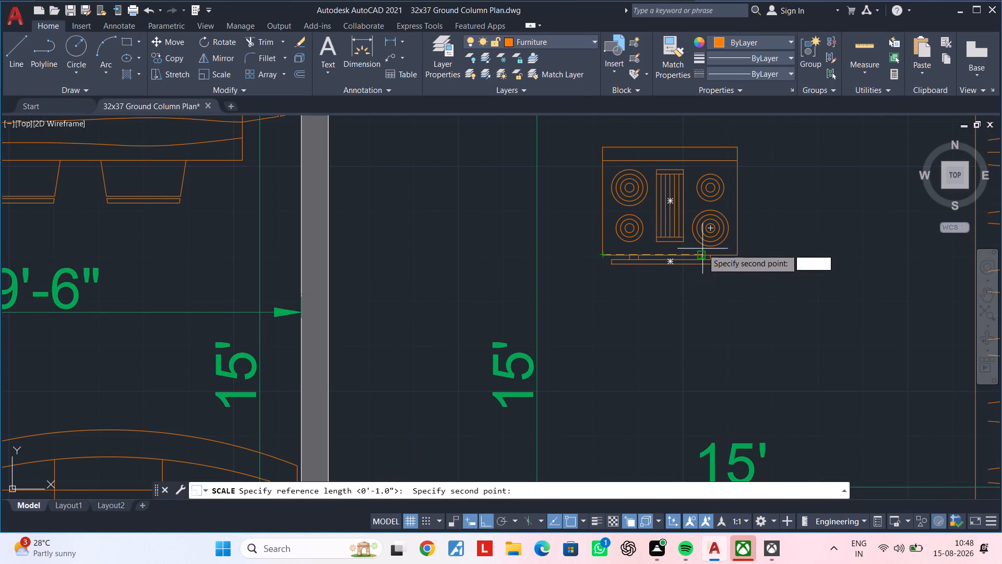
{"action": "left_click", "coordinate": [735, 253]}
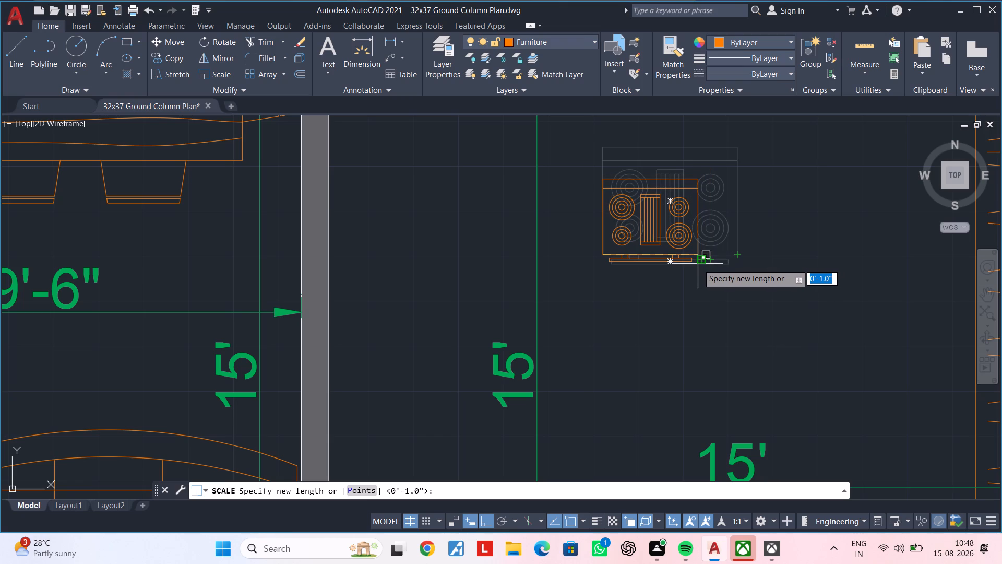
{"action": "type", "text": "1'6\""}
{"action": "key", "text": "Return"}
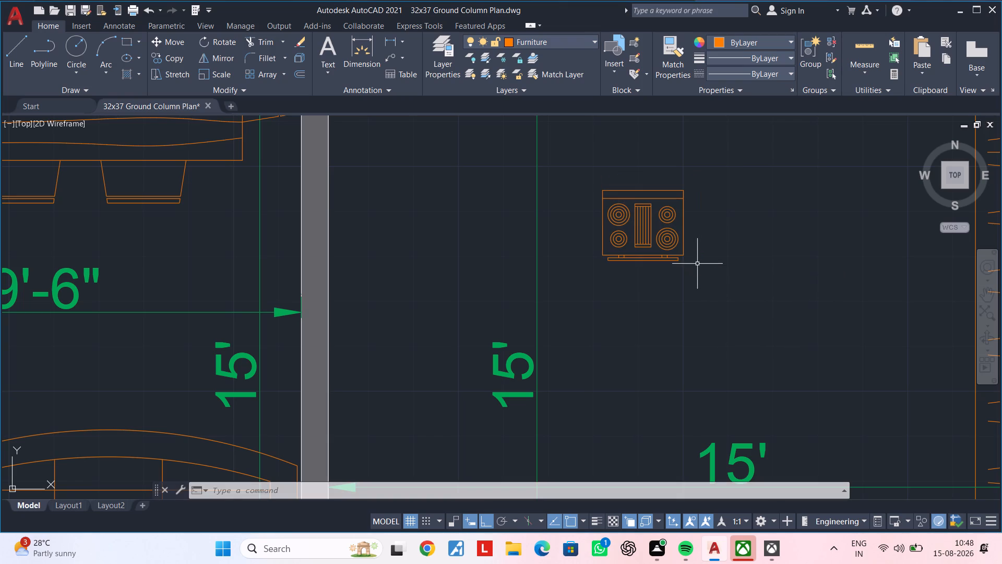
{"action": "key", "text": "Escape"}
Rotate the range-oven block 90° counterclockwise about a point just below it.
{"action": "scroll", "coordinate": [641, 301], "scroll_direction": "down", "scroll_amount": 2}
{"action": "middle_click", "coordinate": [629, 299]}
{"action": "key", "text": "Escape"}
{"action": "key", "text": "Escape"}
{"action": "key", "text": "Escape"}
{"action": "key", "text": "Escape"}
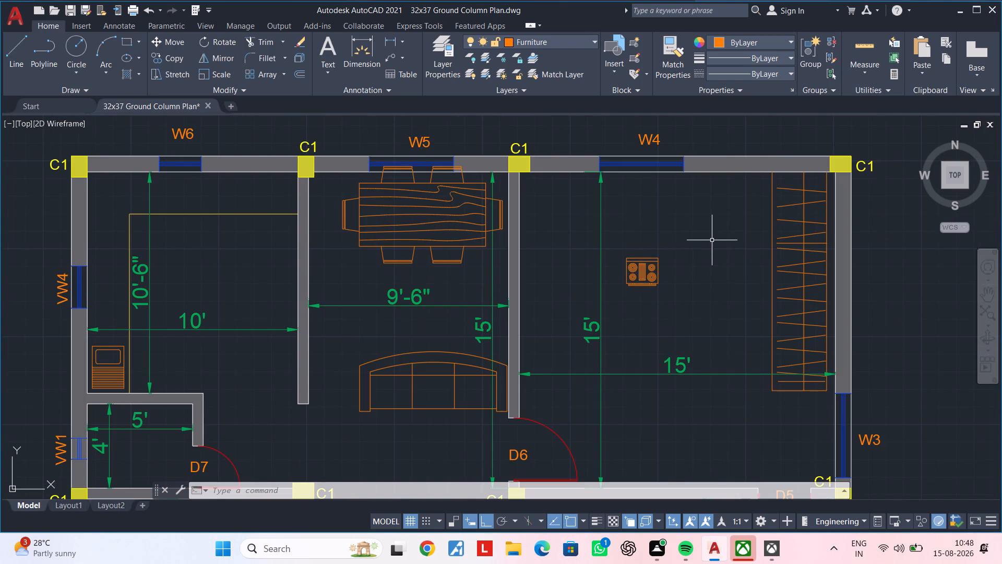
{"action": "key", "text": "Escape"}
{"action": "key", "text": "Escape"}
{"action": "key", "text": "Escape"}
{"action": "left_click", "coordinate": [691, 234]}
{"action": "left_click", "coordinate": [621, 310]}
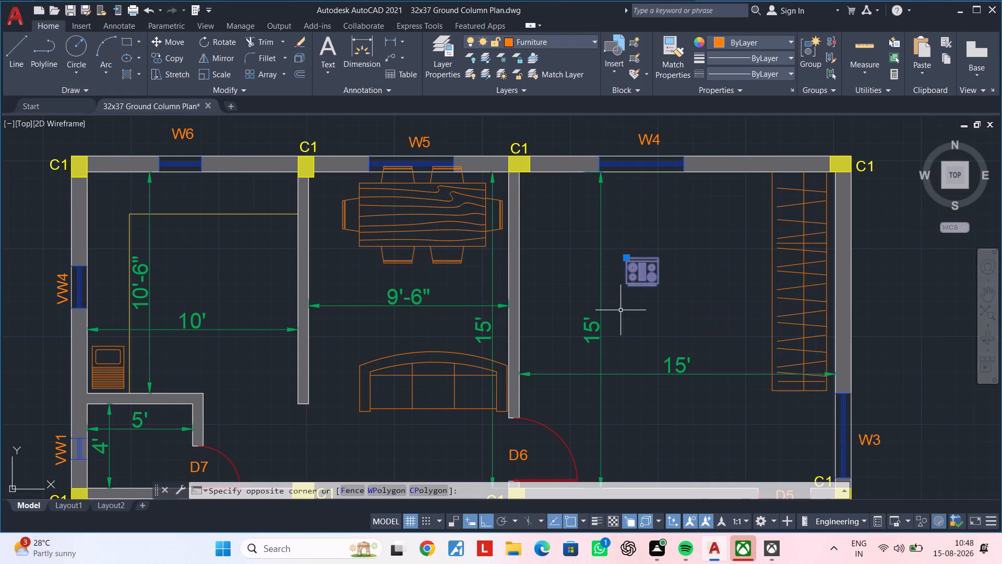
{"action": "type", "text": "ro"}
{"action": "key", "text": "space"}
{"action": "left_click", "coordinate": [636, 308]}
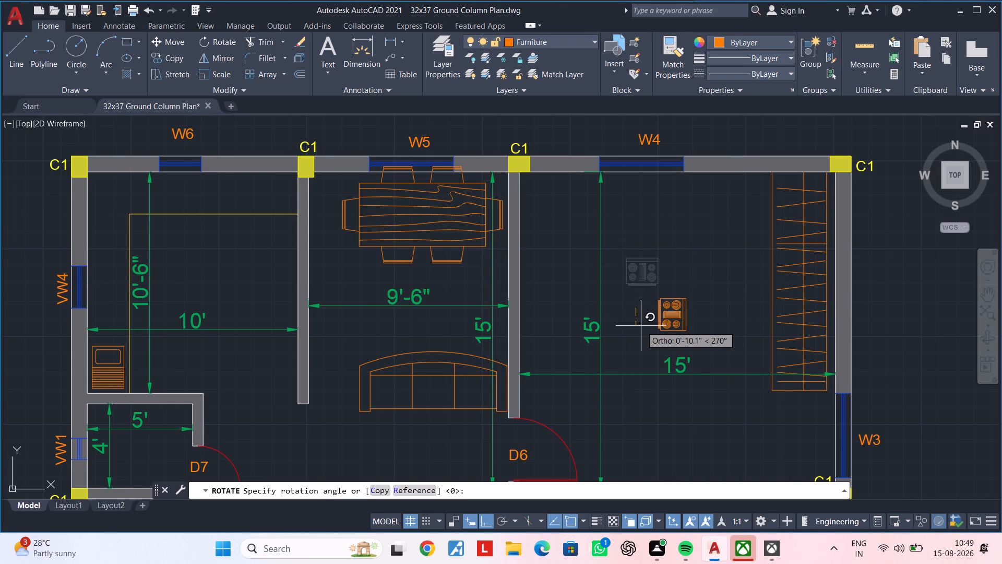
{"action": "double_click", "coordinate": [634, 290]}
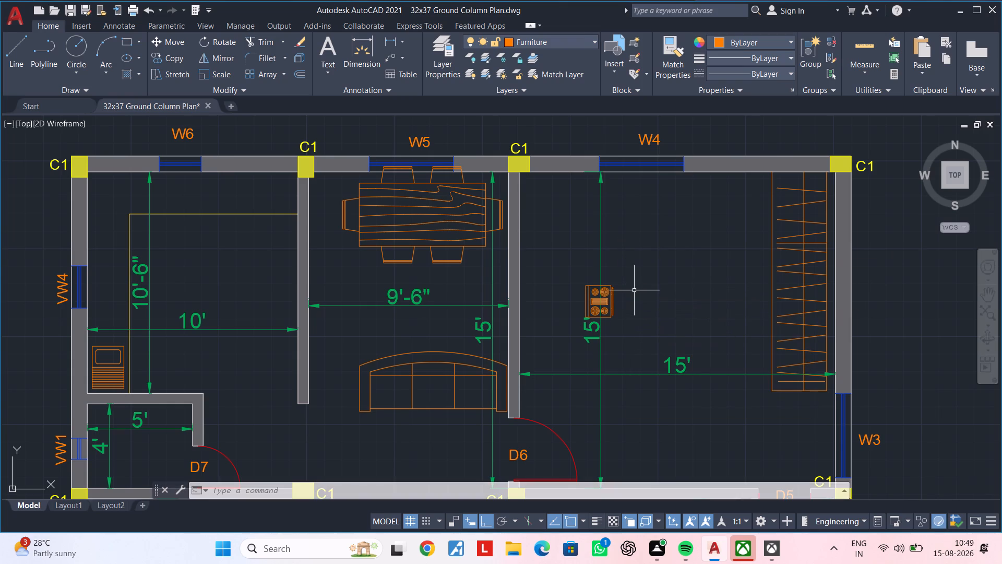
{"action": "middle_click_drag", "start_coordinate": [625, 306], "coordinate": [631, 280]}
{"action": "key", "text": "Escape"}
{"action": "key", "text": "Escape"}
{"action": "left_click_drag", "start_coordinate": [636, 238], "coordinate": [628, 251]}
{"action": "key", "text": "Escape"}
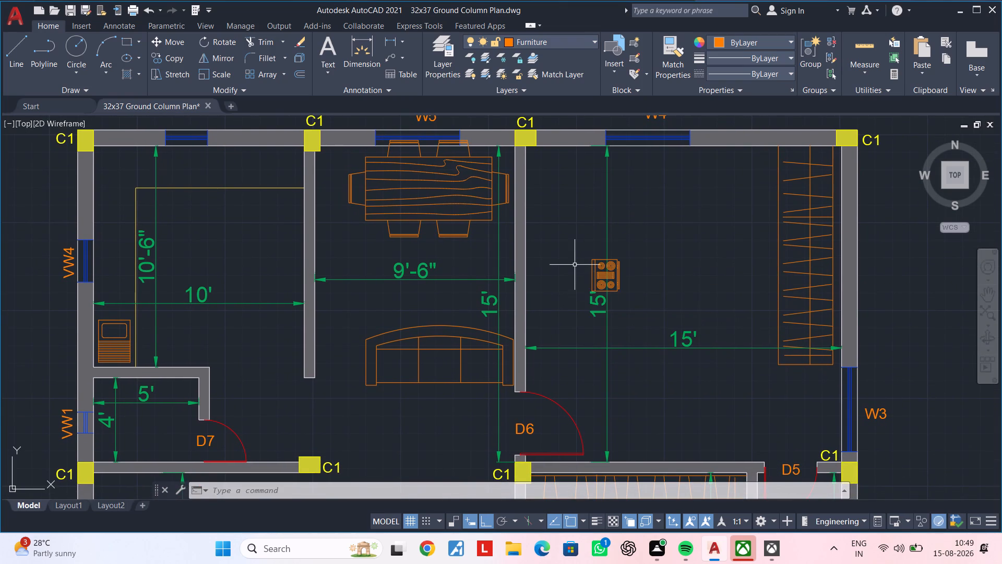
Move the range-oven block by its lower-left corner, with Ortho off, onto the kitchen counter strip above window VW4.
{"action": "left_click", "coordinate": [575, 265]}
{"action": "left_click", "coordinate": [658, 300]}
{"action": "key", "text": "Escape"}
{"action": "left_click_drag", "start_coordinate": [582, 246], "coordinate": [598, 251]}
{"action": "left_click", "coordinate": [650, 309]}
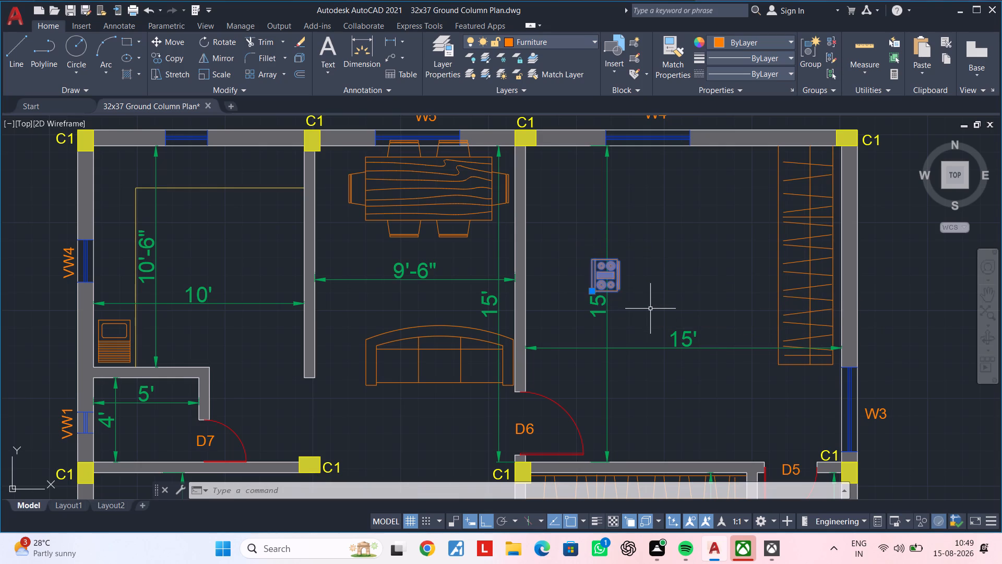
{"action": "type", "text": "m"}
{"action": "key", "text": "space"}
{"action": "left_click", "coordinate": [593, 293]}
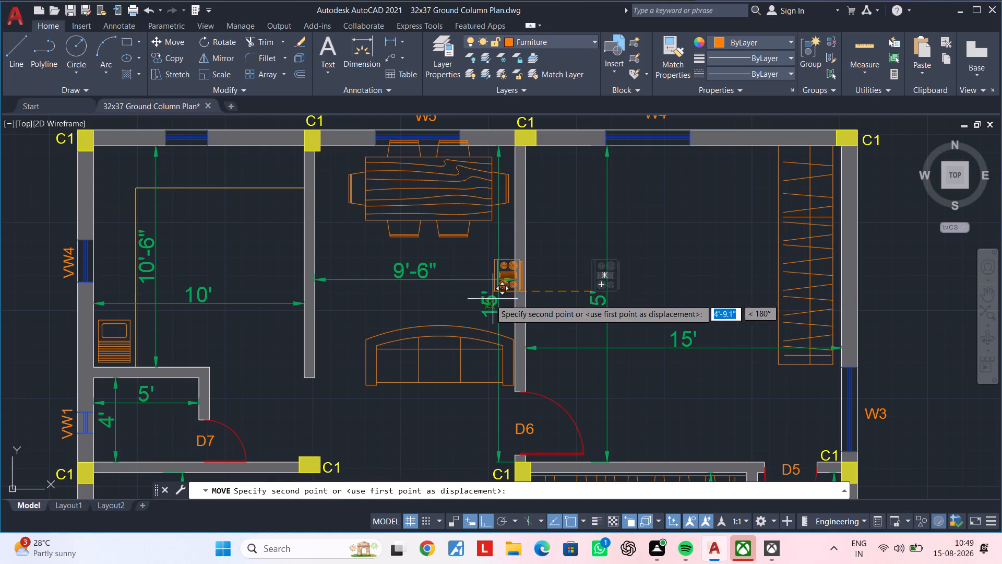
{"action": "scroll", "coordinate": [482, 300], "scroll_direction": "down", "scroll_amount": 2}
{"action": "middle_click_drag", "start_coordinate": [448, 303], "coordinate": [681, 292]}
{"action": "scroll", "coordinate": [575, 276], "scroll_direction": "up", "scroll_amount": 2}
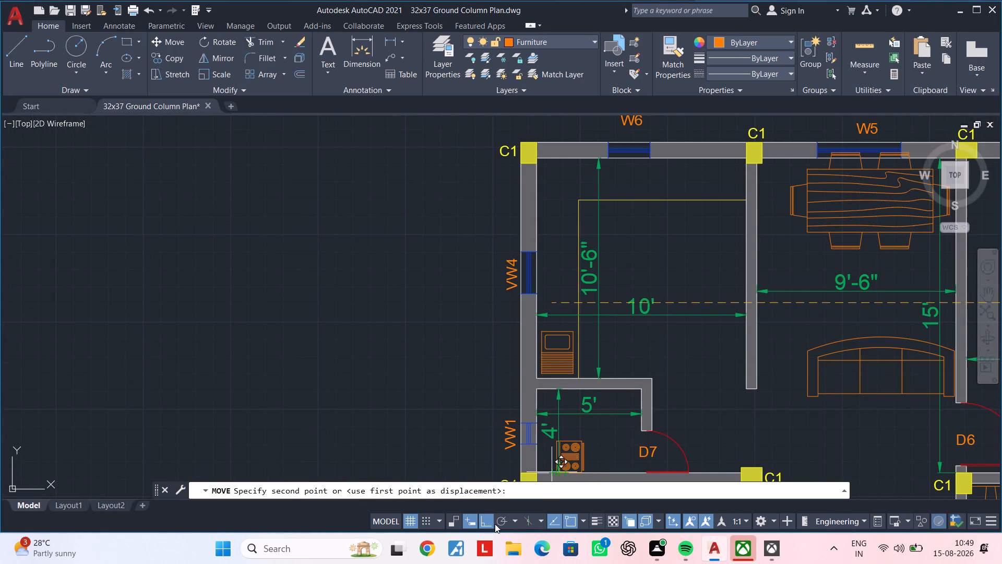
{"action": "left_click", "coordinate": [490, 524]}
{"action": "middle_click_drag", "start_coordinate": [536, 254], "coordinate": [522, 300]}
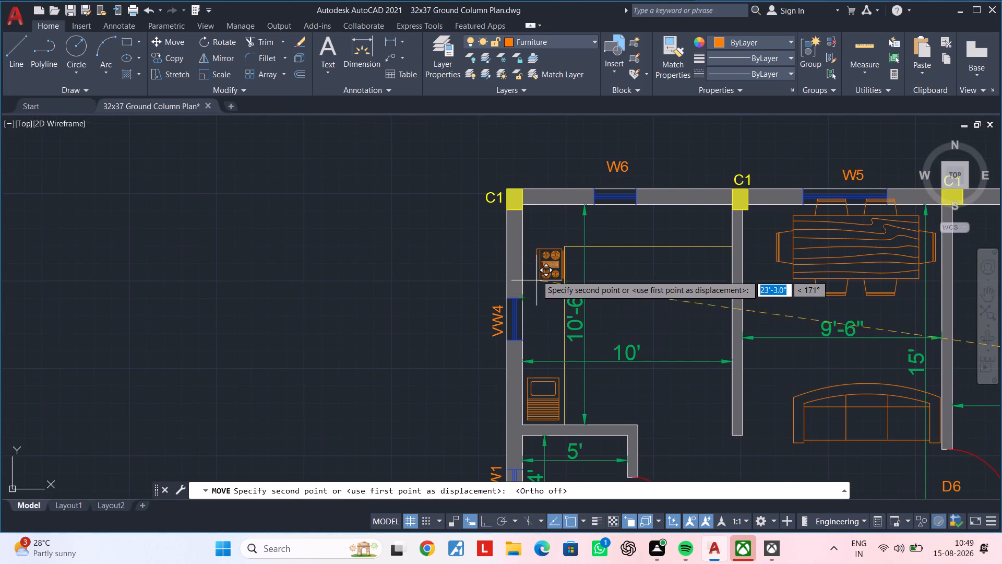
{"action": "scroll", "coordinate": [536, 267], "scroll_direction": "up", "scroll_amount": 2}
{"action": "middle_click_drag", "start_coordinate": [519, 236], "coordinate": [510, 294]}
{"action": "scroll", "coordinate": [510, 294], "scroll_direction": "up", "scroll_amount": 1}
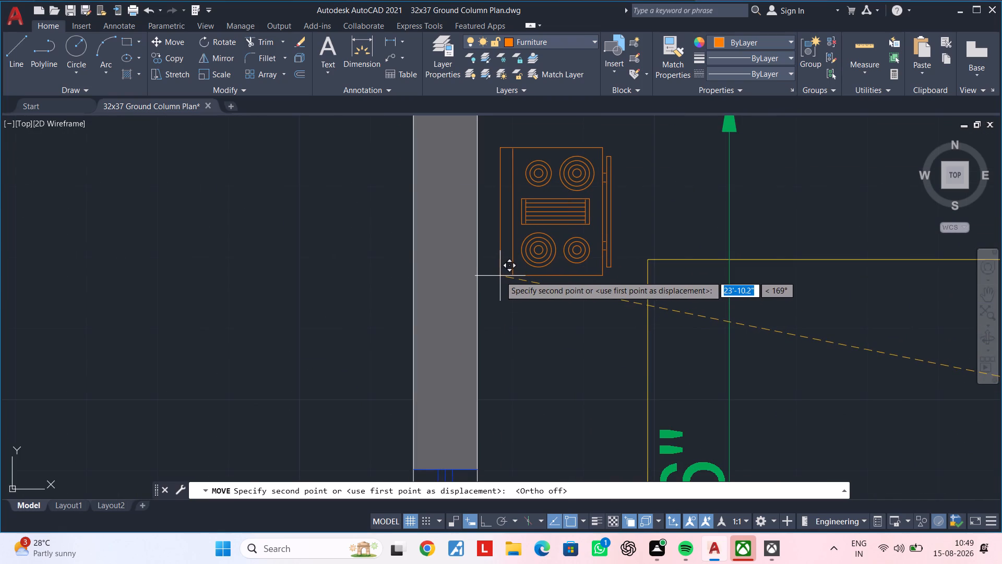
{"action": "left_click", "coordinate": [500, 276]}
{"action": "scroll", "coordinate": [536, 333], "scroll_direction": "down", "scroll_amount": 3}
{"action": "middle_click_drag", "start_coordinate": [636, 348], "coordinate": [495, 288]}
{"action": "key", "text": "Escape"}
{"action": "key", "text": "Escape"}
{"action": "middle_click_drag", "start_coordinate": [538, 312], "coordinate": [419, 280]}
{"action": "key", "text": "Escape"}
{"action": "key", "text": "Escape"}
{"action": "key", "text": "Escape"}
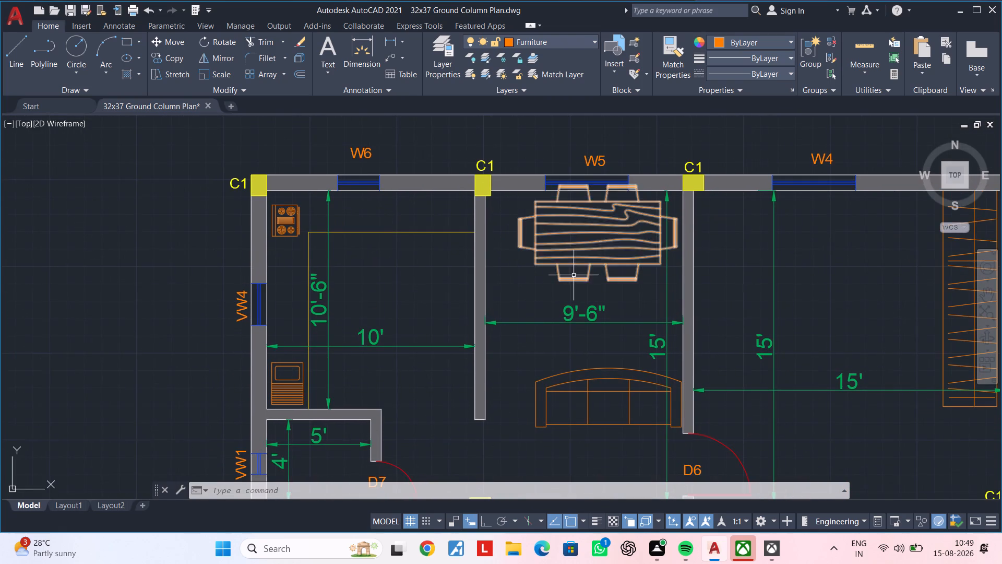
{"action": "middle_click_drag", "start_coordinate": [561, 278], "coordinate": [532, 288]}
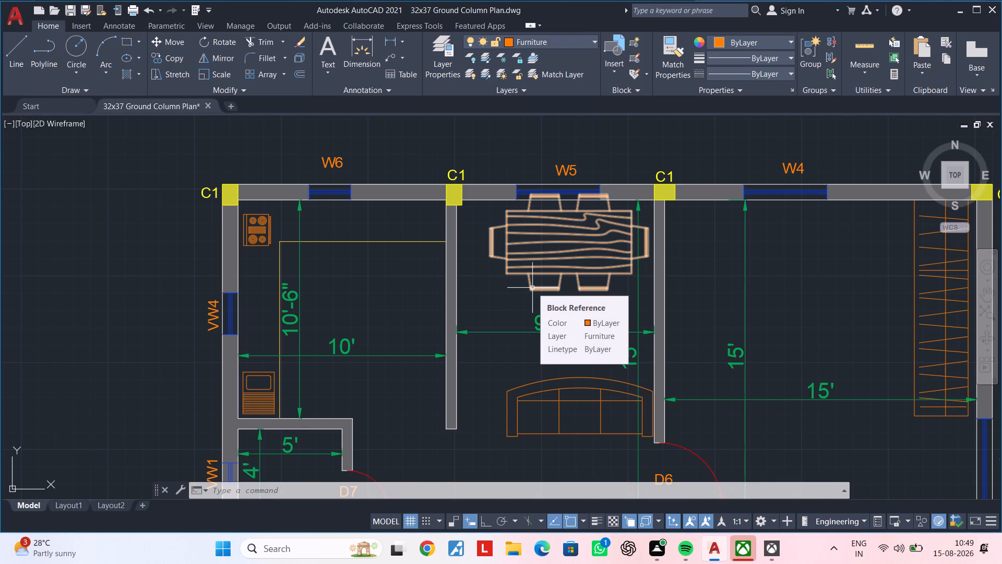
Delete the sofa block from the 9'-6" wide room.
{"action": "scroll", "coordinate": [572, 311], "scroll_direction": "down", "scroll_amount": 1}
{"action": "middle_click_drag", "start_coordinate": [567, 304], "coordinate": [463, 274]}
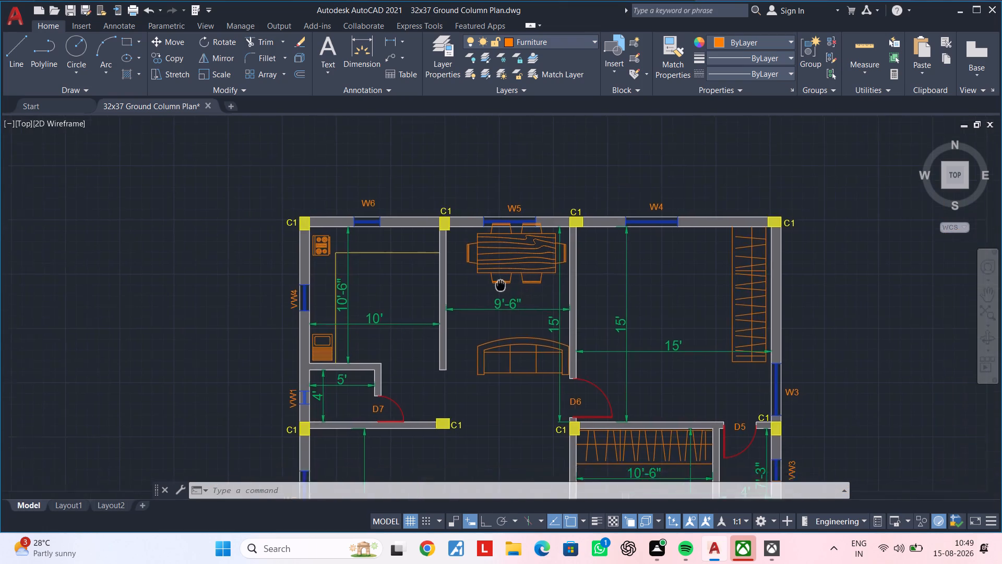
{"action": "middle_click_drag", "start_coordinate": [463, 274], "coordinate": [458, 273]}
{"action": "key", "text": "Escape"}
{"action": "key", "text": "Escape"}
{"action": "key", "text": "Escape"}
{"action": "left_click", "coordinate": [491, 356]}
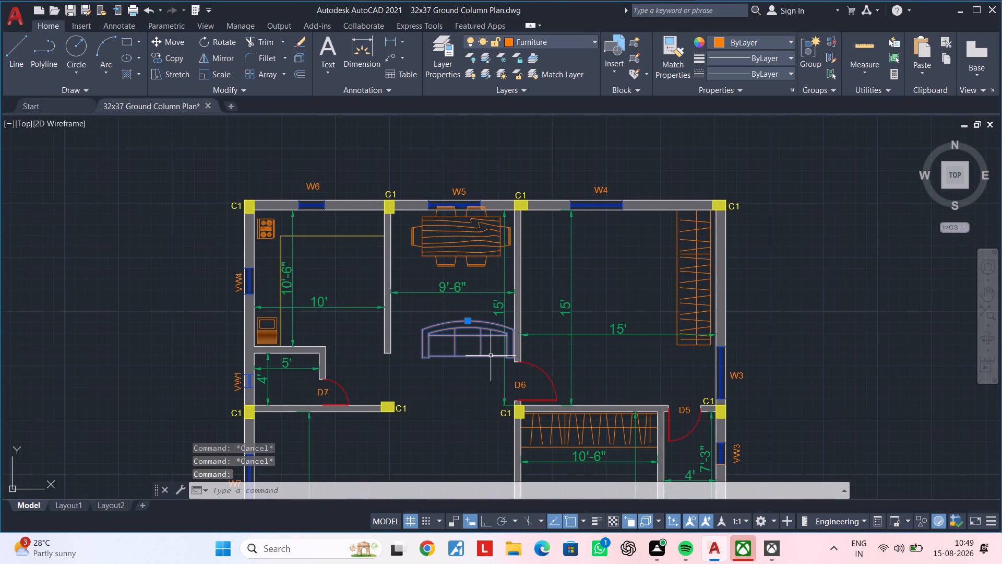
{"action": "key", "text": "Delete"}
Move the dining set block out of the 9'-6" wide room to the empty space east of the plan.
{"action": "left_click", "coordinate": [468, 253]}
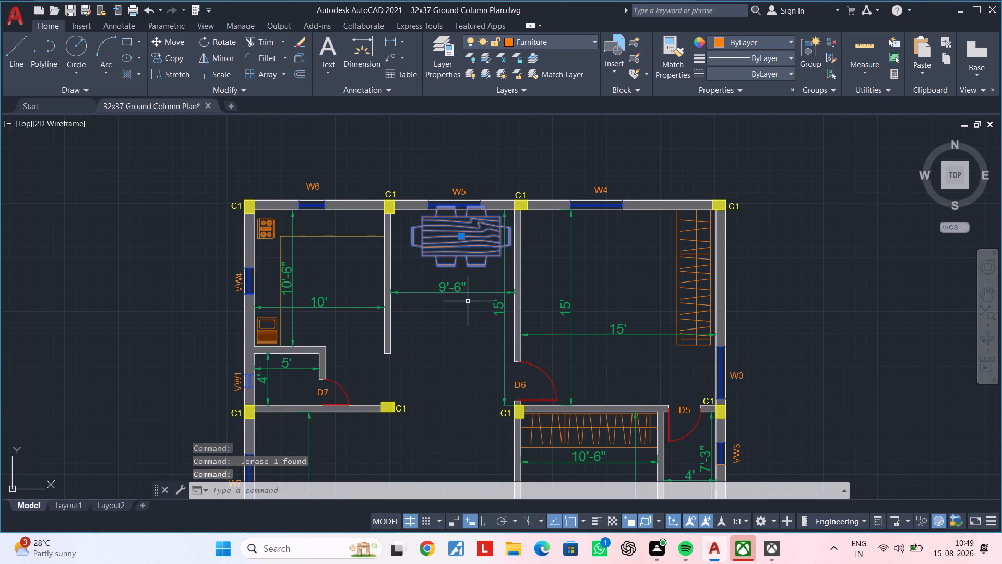
{"action": "type", "text": "m"}
{"action": "key", "text": "space"}
{"action": "left_click", "coordinate": [466, 246]}
{"action": "scroll", "coordinate": [739, 308], "scroll_direction": "down", "scroll_amount": 1}
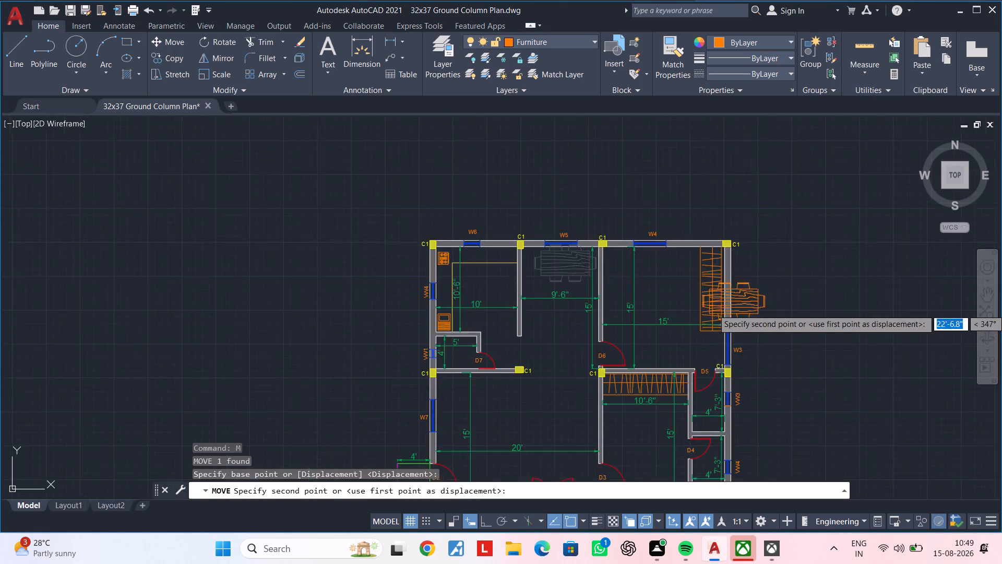
{"action": "middle_click_drag", "start_coordinate": [747, 311], "coordinate": [415, 313]}
{"action": "left_click", "coordinate": [530, 278]}
{"action": "key", "text": "Escape"}
{"action": "key", "text": "Escape"}
{"action": "key", "text": "Escape"}
Scale the dining set down by reference from the west end chair's lower corner, using its overall width across both end chairs as reference length.
{"action": "left_click", "coordinate": [618, 227]}
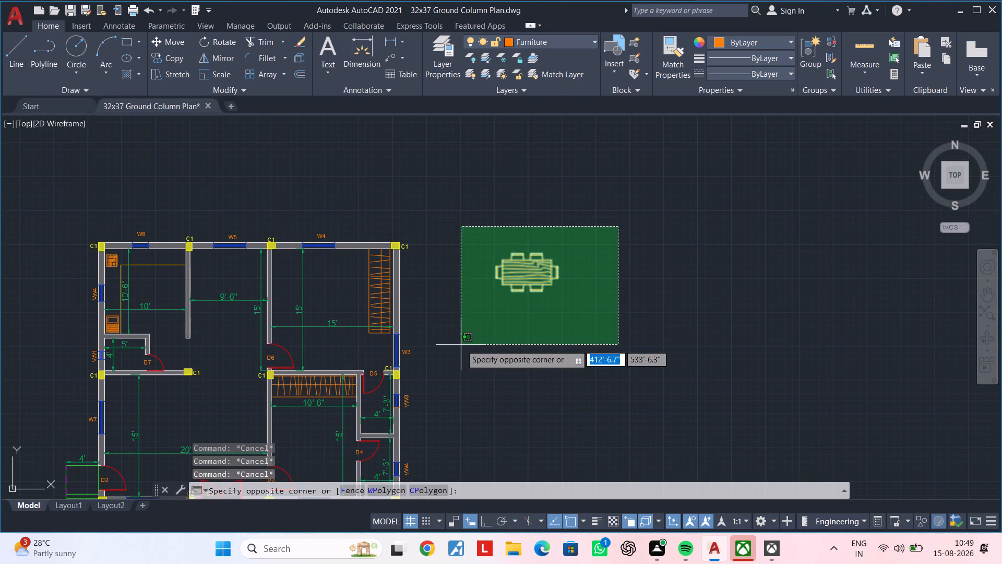
{"action": "left_click", "coordinate": [461, 345]}
{"action": "type", "text": "sc"}
{"action": "key", "text": "space"}
{"action": "scroll", "coordinate": [490, 301], "scroll_direction": "up", "scroll_amount": 3}
{"action": "middle_click_drag", "start_coordinate": [508, 242], "coordinate": [458, 303]}
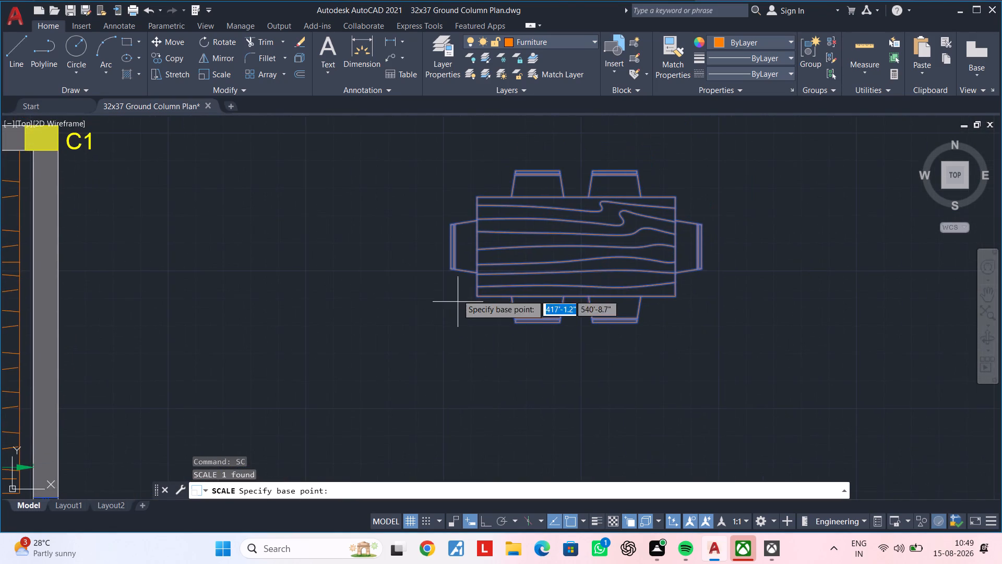
{"action": "scroll", "coordinate": [447, 270], "scroll_direction": "up", "scroll_amount": 1}
{"action": "left_click", "coordinate": [449, 271]}
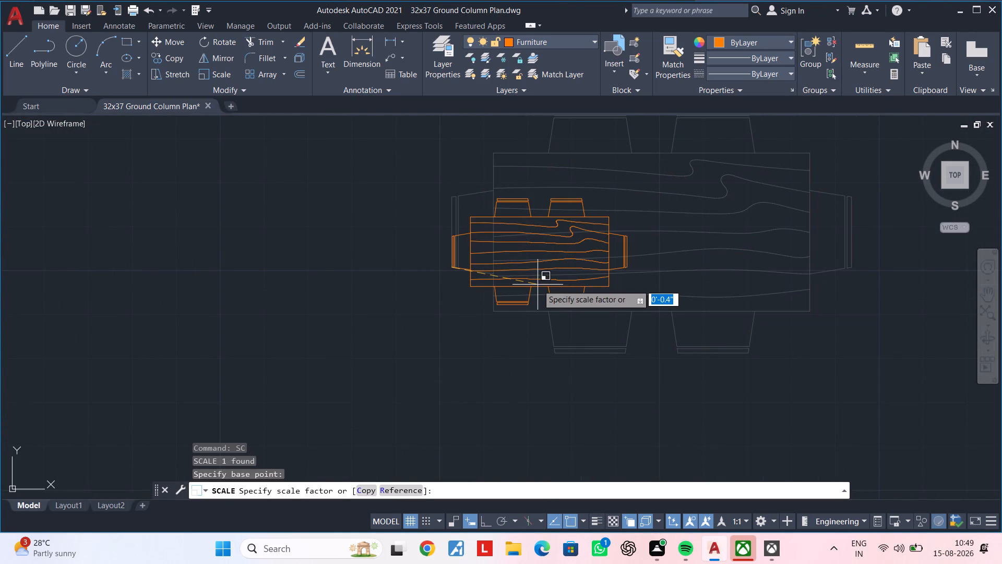
{"action": "type", "text": "r"}
{"action": "key", "text": "space"}
{"action": "left_click", "coordinate": [448, 270]}
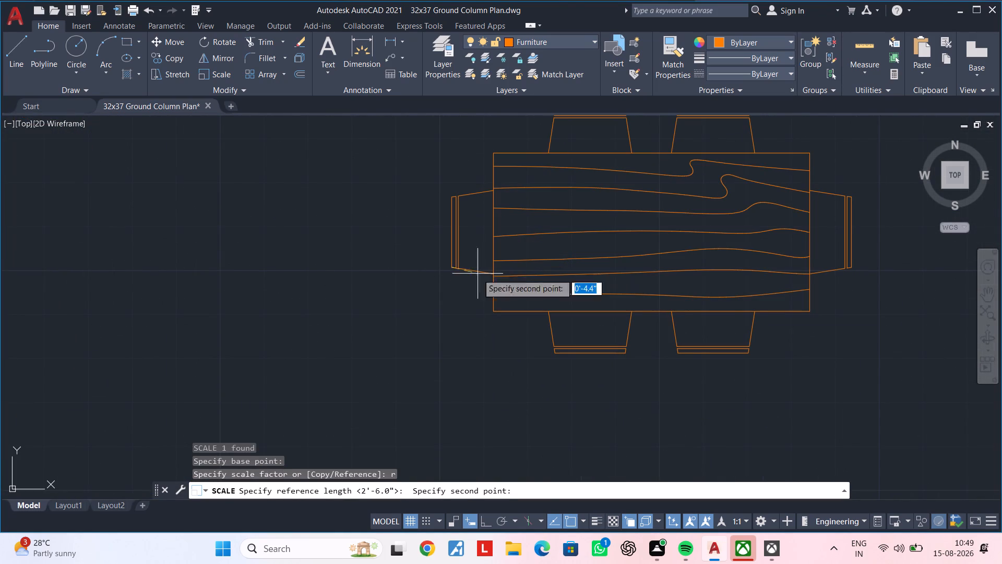
{"action": "scroll", "coordinate": [579, 292], "scroll_direction": "down", "scroll_amount": 2}
{"action": "middle_click_drag", "start_coordinate": [573, 292], "coordinate": [430, 302]}
{"action": "scroll", "coordinate": [562, 296], "scroll_direction": "up", "scroll_amount": 2}
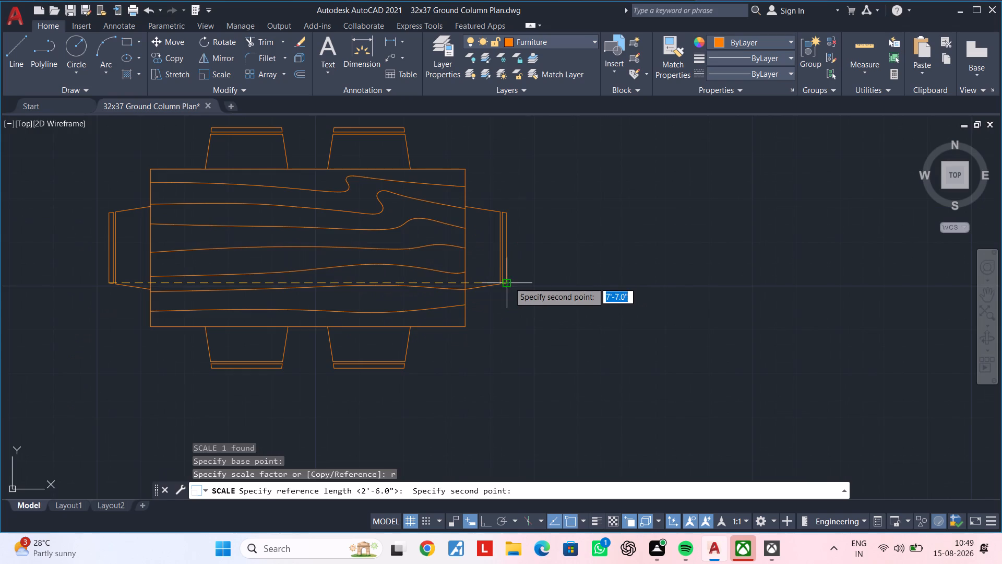
{"action": "left_click", "coordinate": [509, 282]}
{"action": "scroll", "coordinate": [465, 290], "scroll_direction": "down", "scroll_amount": 1}
{"action": "left_click", "coordinate": [417, 289]}
{"action": "scroll", "coordinate": [459, 288], "scroll_direction": "down", "scroll_amount": 2}
{"action": "middle_click_drag", "start_coordinate": [450, 304], "coordinate": [531, 292]}
{"action": "key", "text": "Escape"}
{"action": "key", "text": "Escape"}
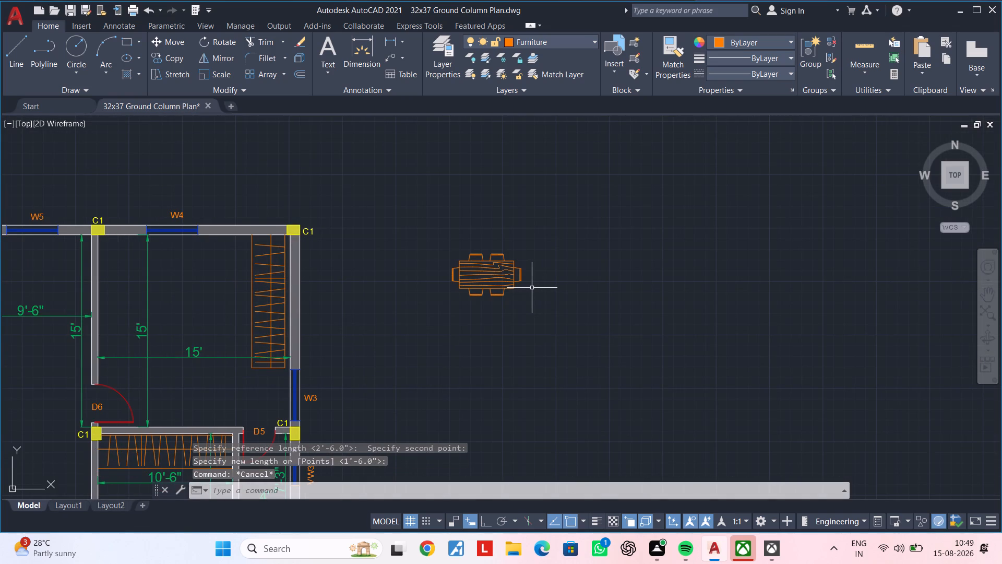
Explode the reduced dining set block into separate objects.
{"action": "scroll", "coordinate": [498, 277], "scroll_direction": "up", "scroll_amount": 3}
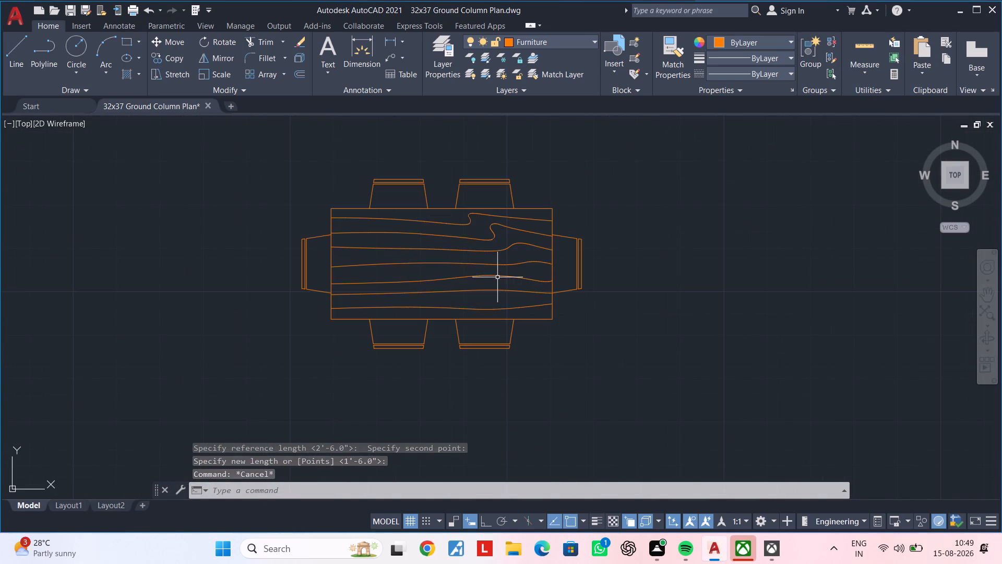
{"action": "left_click", "coordinate": [637, 146]}
{"action": "left_click", "coordinate": [285, 392]}
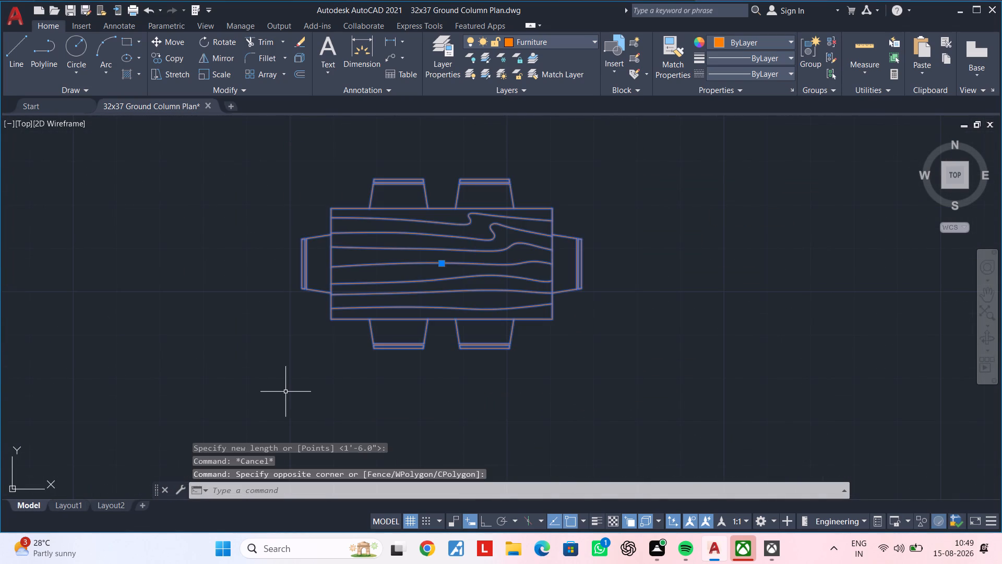
{"action": "type", "text": "x"}
{"action": "key", "text": "space"}
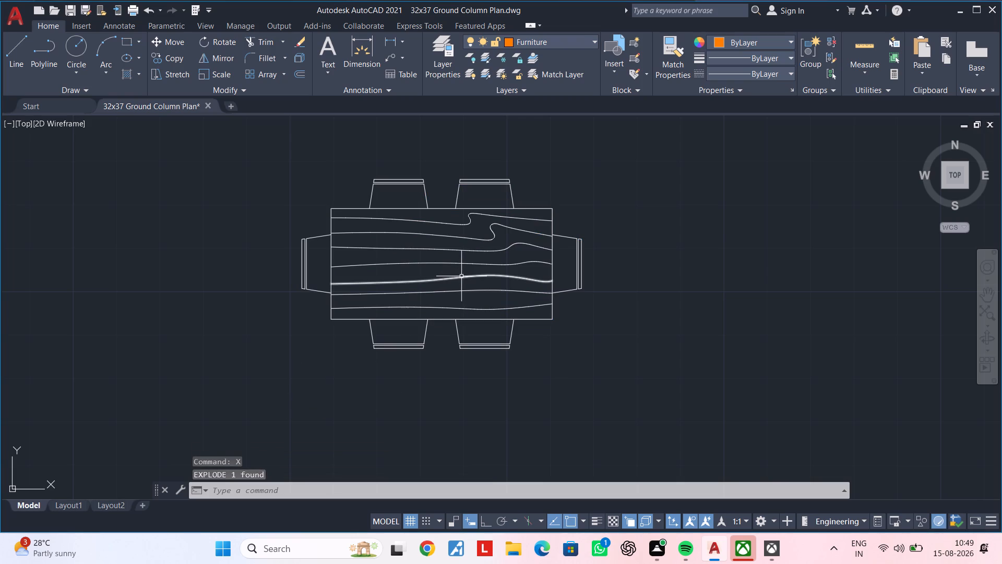
Trim away the curled wood-grain lines in the eastern half of the dining tabletop.
{"action": "scroll", "coordinate": [461, 262], "scroll_direction": "down", "scroll_amount": 2}
{"action": "middle_click_drag", "start_coordinate": [461, 263], "coordinate": [512, 237]}
{"action": "scroll", "coordinate": [501, 243], "scroll_direction": "up", "scroll_amount": 1}
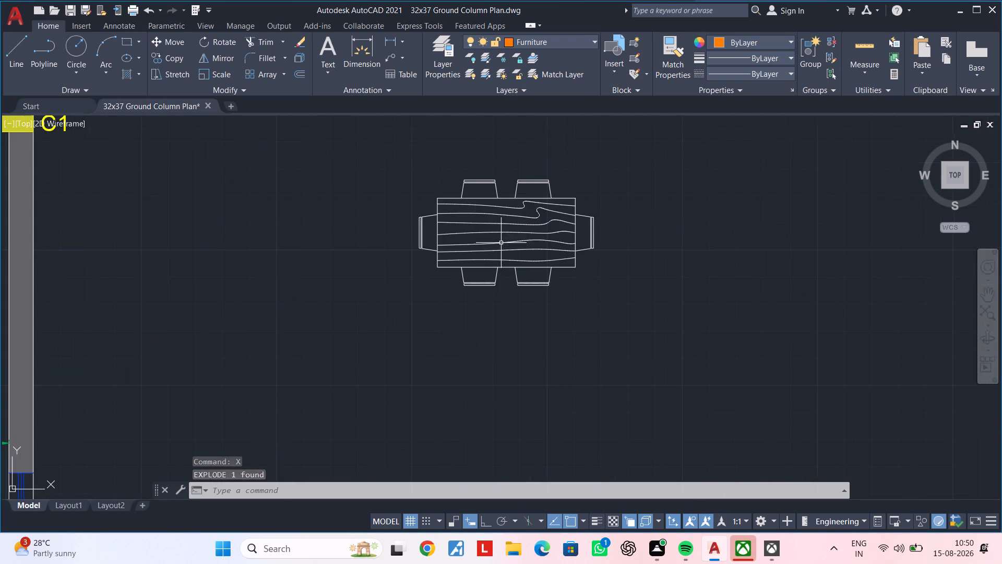
{"action": "middle_click_drag", "start_coordinate": [503, 246], "coordinate": [455, 252]}
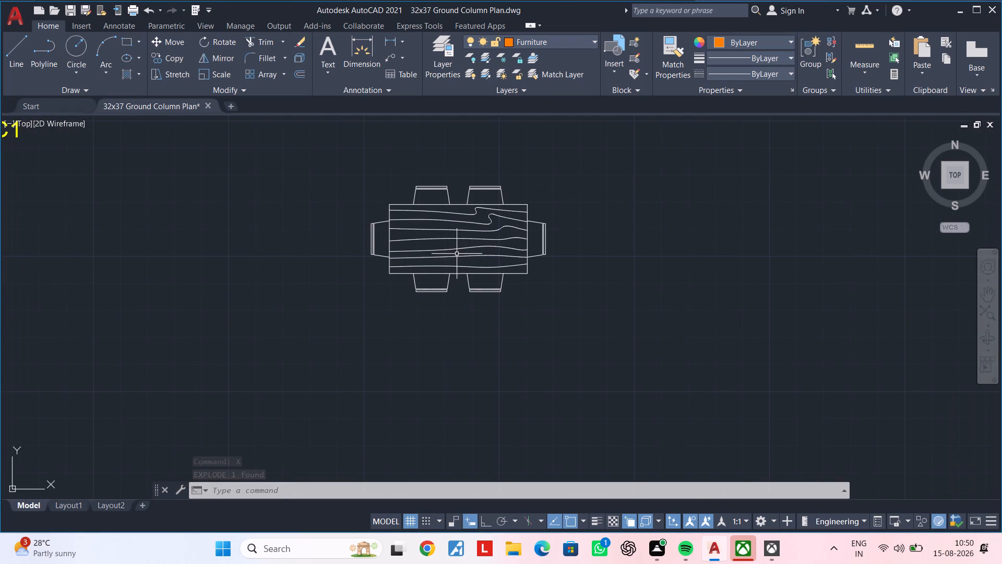
{"action": "middle_click_drag", "start_coordinate": [461, 260], "coordinate": [462, 253]}
{"action": "key", "text": "Escape"}
{"action": "key", "text": "Escape"}
{"action": "key", "text": "Escape"}
{"action": "key", "text": "Escape"}
{"action": "key", "text": "Escape"}
{"action": "key", "text": "Escape"}
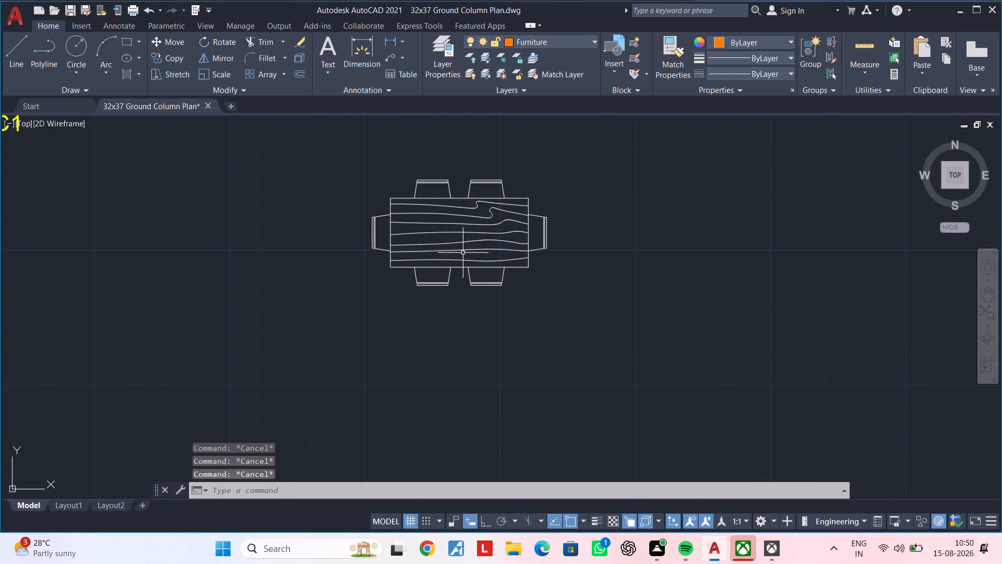
{"action": "key", "text": "r"}
{"action": "key", "text": "Escape"}
{"action": "key", "text": "t"}
{"action": "type", "text": "r"}
{"action": "key", "text": "space"}
{"action": "left_click_drag", "start_coordinate": [479, 263], "coordinate": [478, 222]}
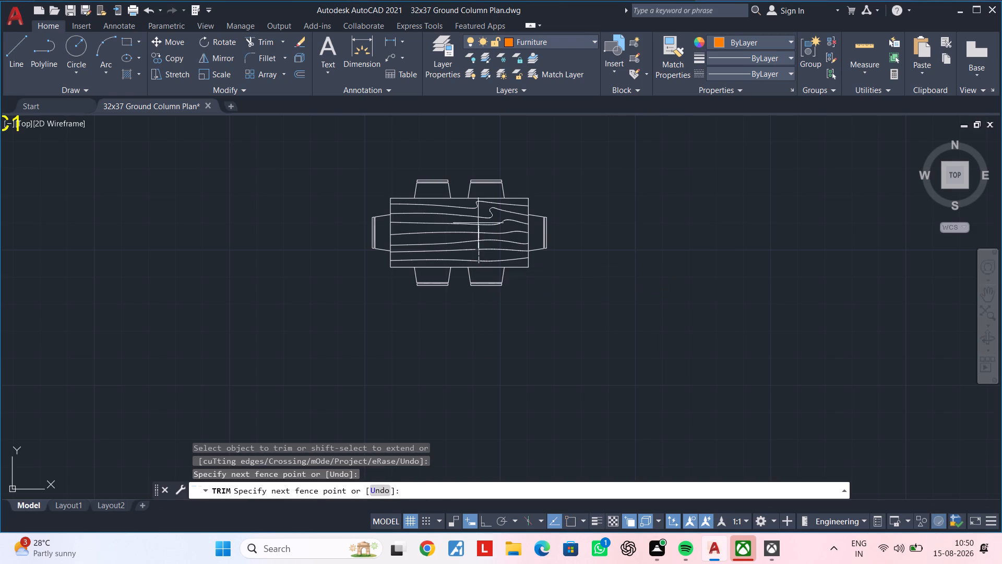
{"action": "left_click_drag", "start_coordinate": [478, 222], "coordinate": [478, 211]}
{"action": "left_click", "coordinate": [478, 209]}
{"action": "triple_click", "coordinate": [466, 207]}
{"action": "left_click", "coordinate": [466, 208]}
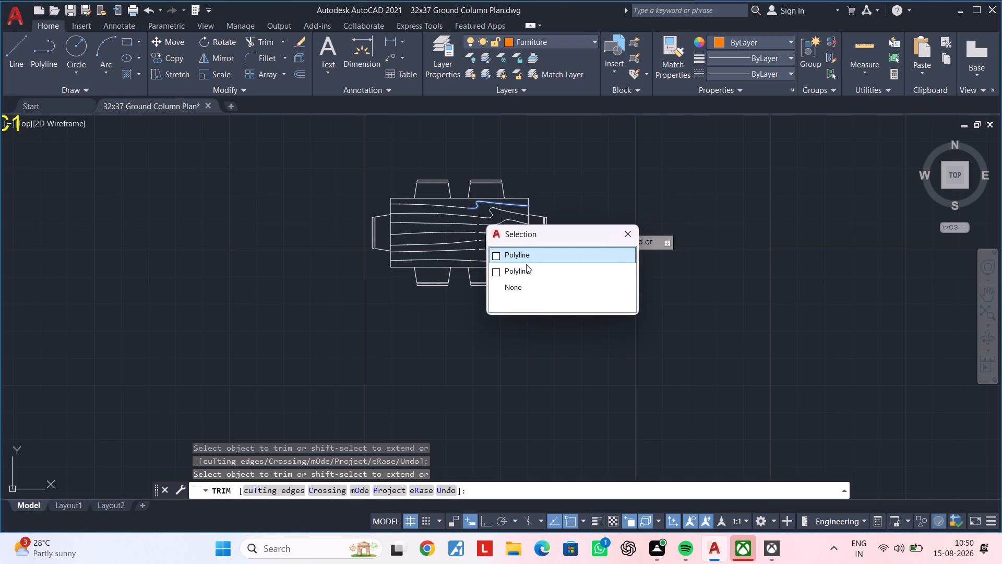
{"action": "left_click", "coordinate": [522, 254]}
{"action": "triple_click", "coordinate": [486, 219]}
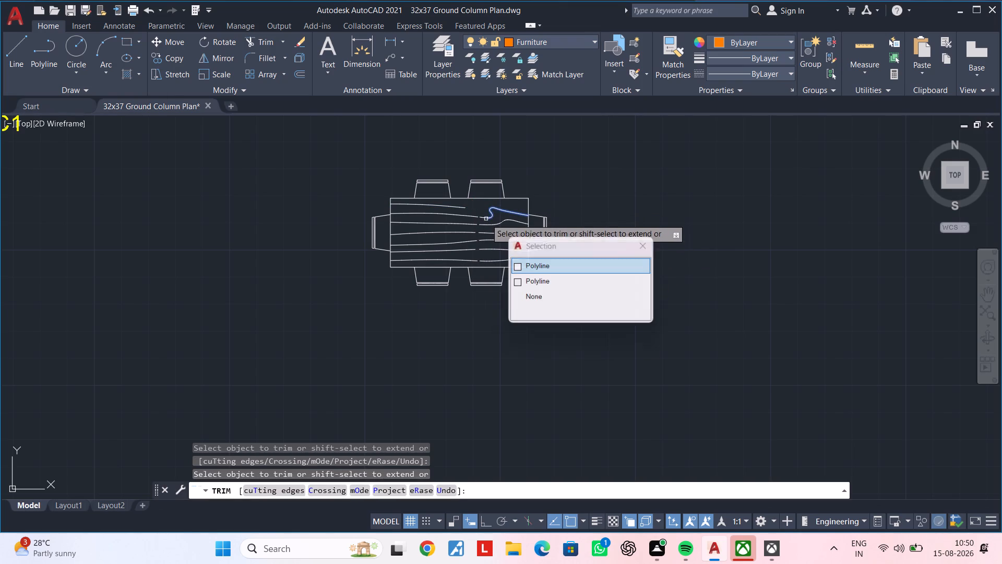
{"action": "left_click", "coordinate": [533, 268]}
{"action": "triple_click", "coordinate": [500, 225]}
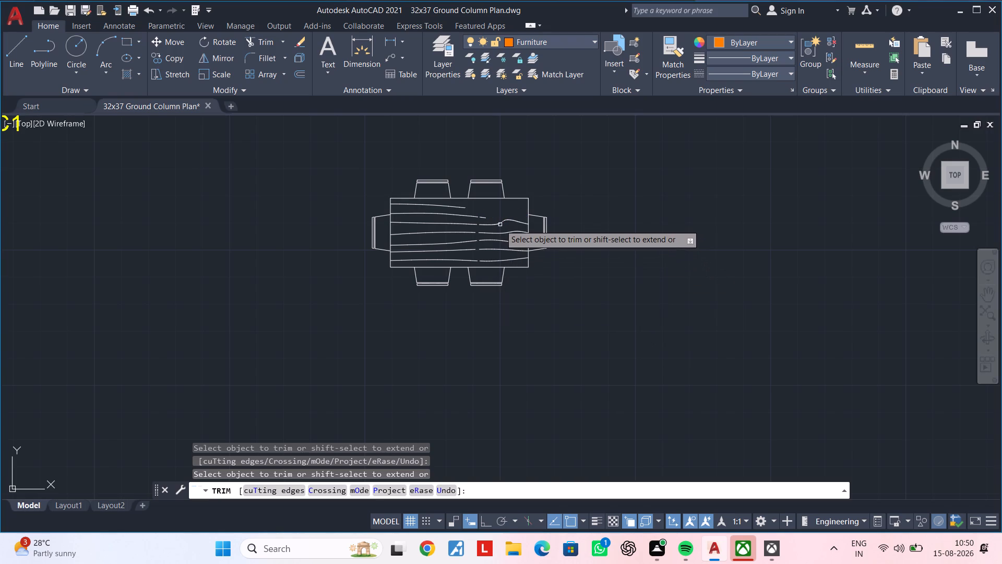
{"action": "triple_click", "coordinate": [545, 271]}
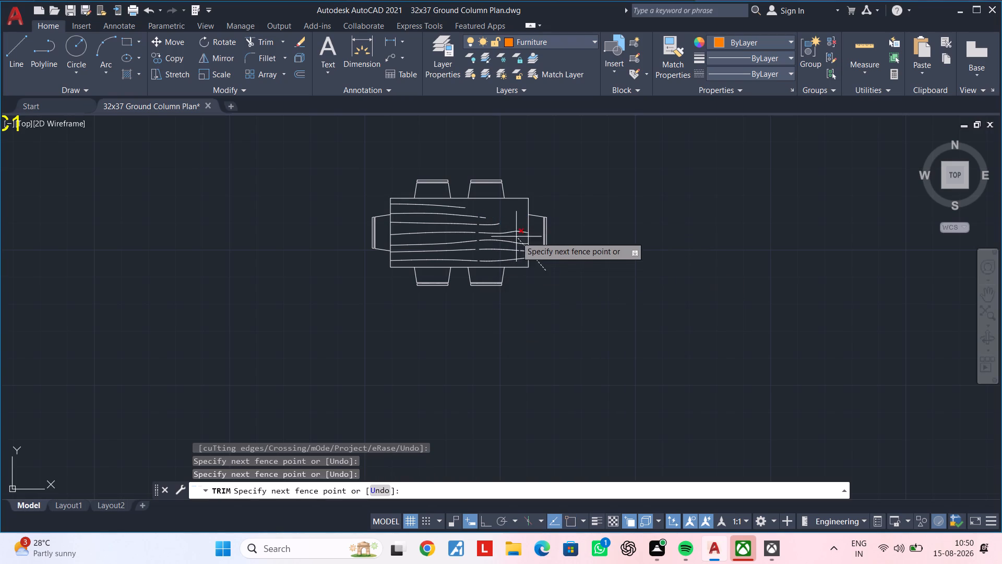
{"action": "key", "text": "Escape"}
{"action": "key", "text": "Escape"}
Erase the remaining wood-grain lines inside the dining tabletop, leaving the table outline and six chairs.
{"action": "left_click", "coordinate": [512, 216]}
{"action": "left_click", "coordinate": [447, 239]}
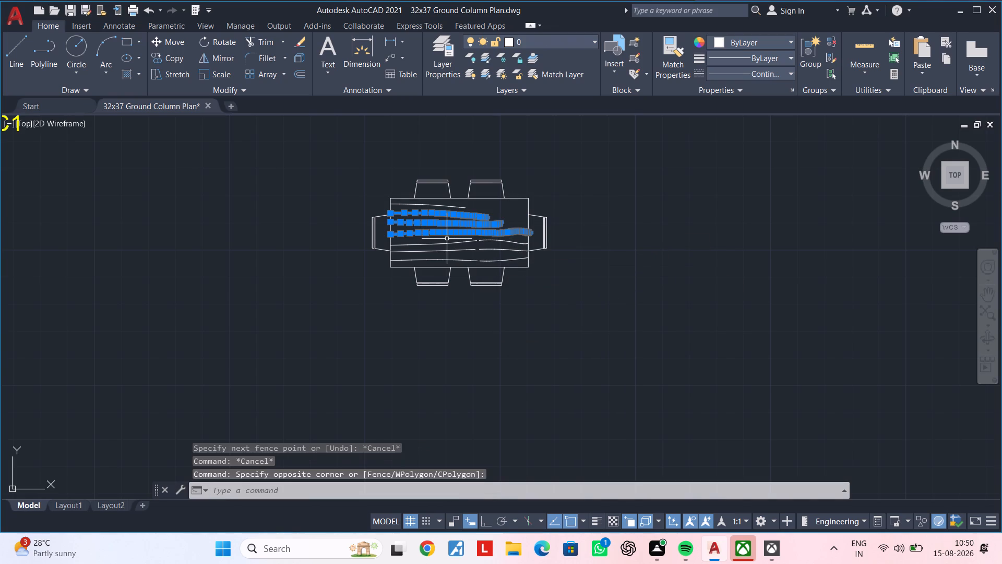
{"action": "key", "text": "Delete"}
{"action": "left_click", "coordinate": [501, 237]}
{"action": "left_click", "coordinate": [472, 255]}
{"action": "key", "text": "Delete"}
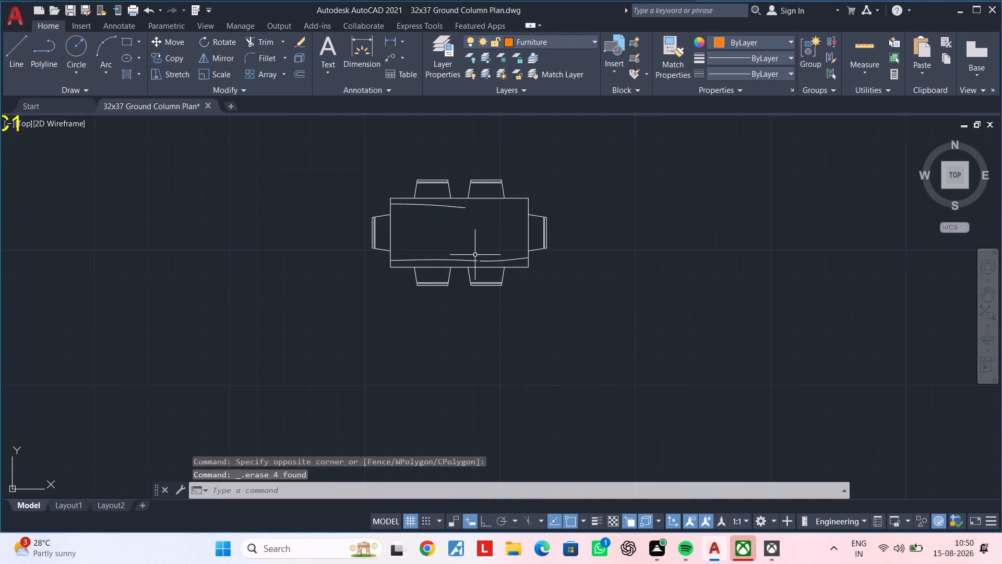
{"action": "left_click", "coordinate": [480, 255]}
{"action": "left_click", "coordinate": [473, 262]}
{"action": "key", "text": "Delete"}
{"action": "middle_click", "coordinate": [487, 245]}
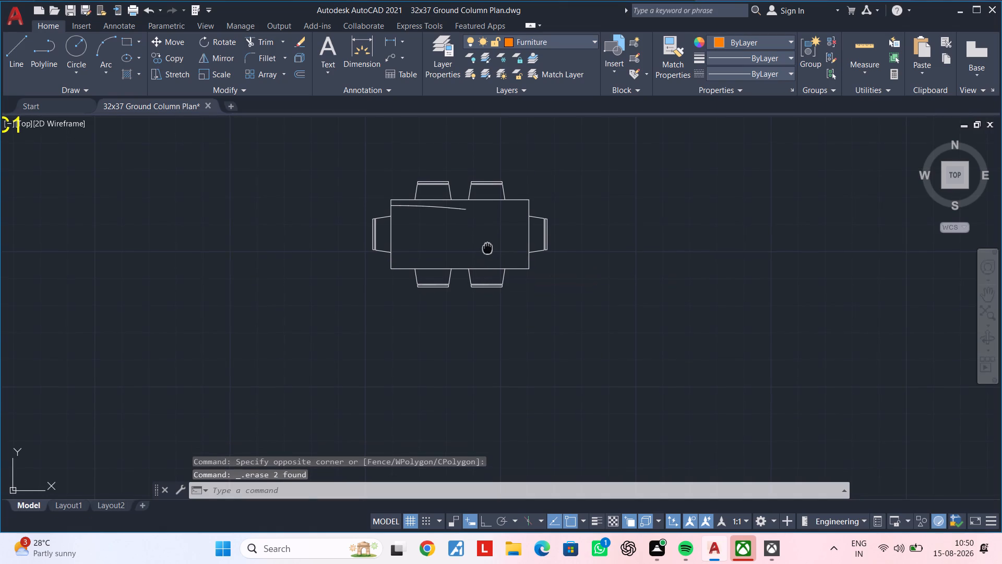
{"action": "left_click", "coordinate": [451, 209]}
{"action": "key", "text": "Delete"}
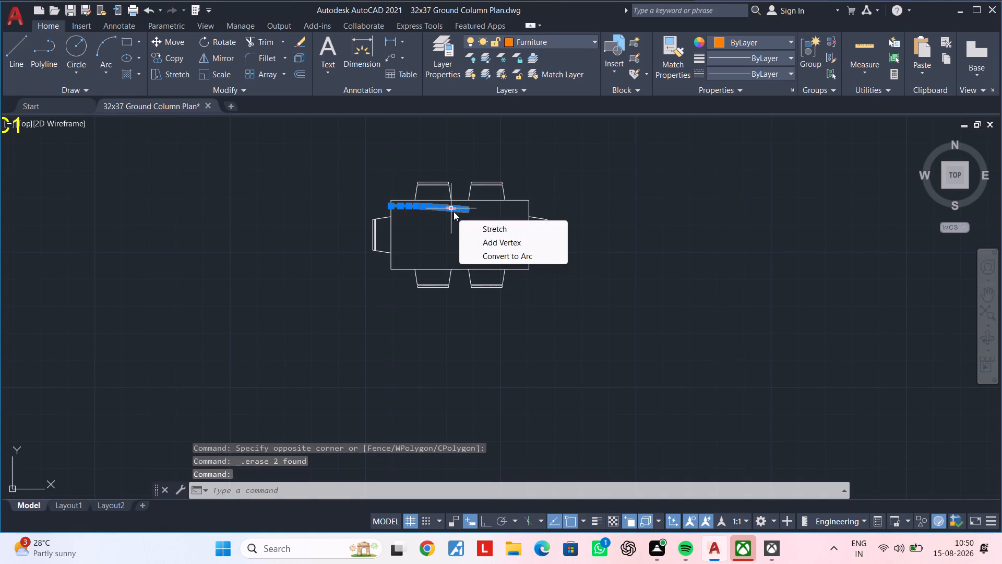
{"action": "key", "text": "Delete"}
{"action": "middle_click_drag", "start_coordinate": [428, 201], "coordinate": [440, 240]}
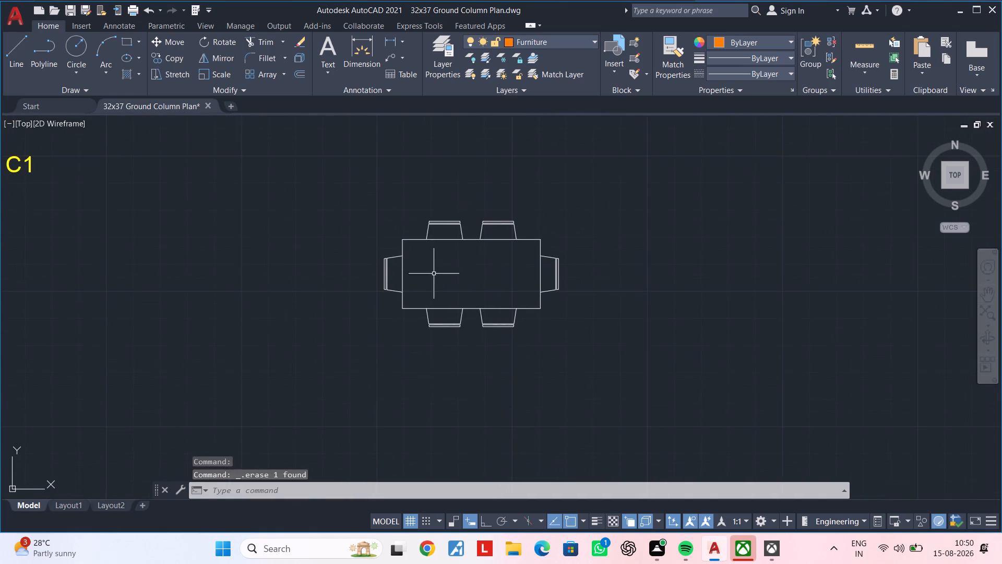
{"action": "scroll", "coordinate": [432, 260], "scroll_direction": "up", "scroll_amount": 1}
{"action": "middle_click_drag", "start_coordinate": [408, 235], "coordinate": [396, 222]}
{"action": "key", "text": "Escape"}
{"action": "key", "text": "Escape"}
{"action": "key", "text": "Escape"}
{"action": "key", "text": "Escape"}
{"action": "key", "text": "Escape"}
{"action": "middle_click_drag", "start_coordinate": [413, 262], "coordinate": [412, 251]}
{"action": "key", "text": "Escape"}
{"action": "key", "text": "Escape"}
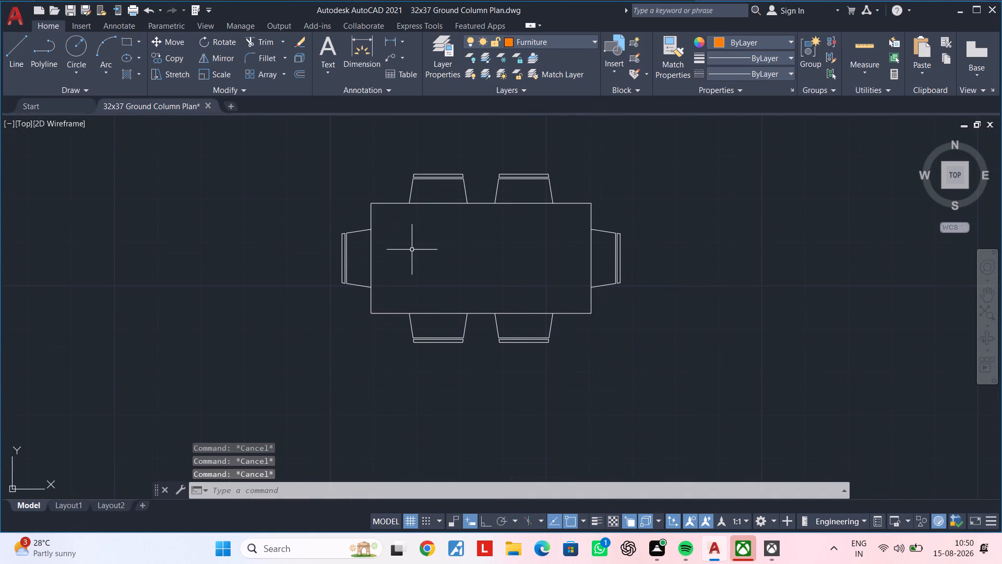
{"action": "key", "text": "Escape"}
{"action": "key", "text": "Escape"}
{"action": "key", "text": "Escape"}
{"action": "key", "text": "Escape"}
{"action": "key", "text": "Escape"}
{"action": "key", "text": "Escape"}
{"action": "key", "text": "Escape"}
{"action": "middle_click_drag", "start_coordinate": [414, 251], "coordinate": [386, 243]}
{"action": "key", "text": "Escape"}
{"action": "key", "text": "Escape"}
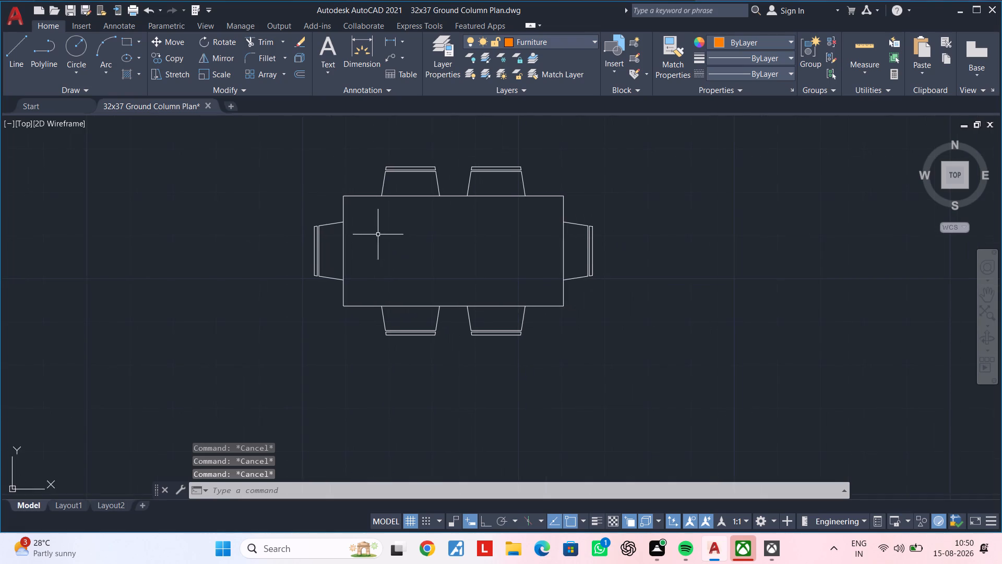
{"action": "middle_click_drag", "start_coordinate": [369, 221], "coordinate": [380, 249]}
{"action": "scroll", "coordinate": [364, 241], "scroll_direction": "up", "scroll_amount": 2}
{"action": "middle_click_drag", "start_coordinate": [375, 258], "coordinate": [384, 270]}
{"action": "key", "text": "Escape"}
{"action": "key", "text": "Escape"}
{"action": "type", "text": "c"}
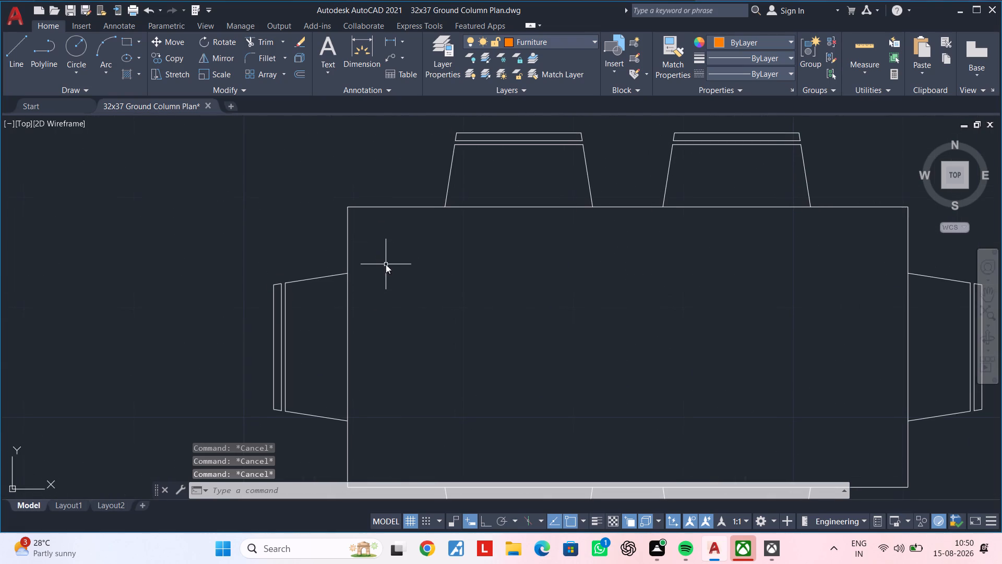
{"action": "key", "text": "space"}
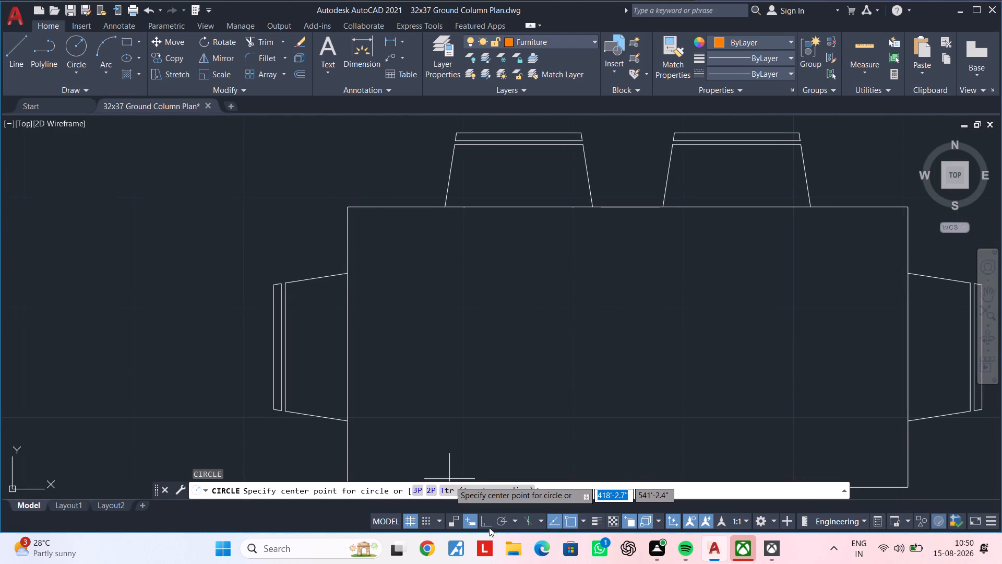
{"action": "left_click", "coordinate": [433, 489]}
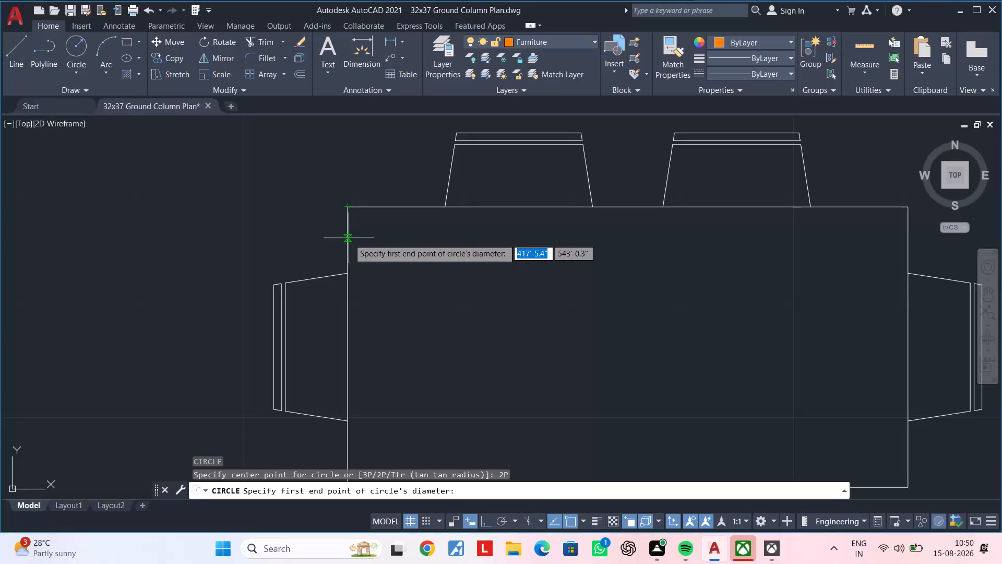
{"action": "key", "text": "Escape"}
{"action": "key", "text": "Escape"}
Draw a three-point circle at the tabletop's northwest corner, through the west edge, the north edge and a point inside the table.
{"action": "key", "text": "c"}
{"action": "key", "text": "space"}
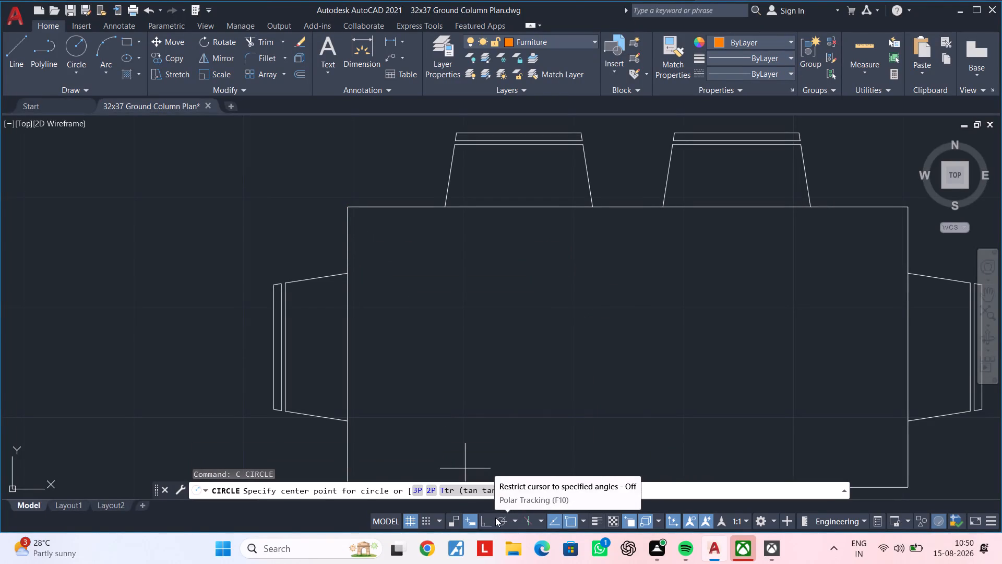
{"action": "double_click", "coordinate": [420, 490]}
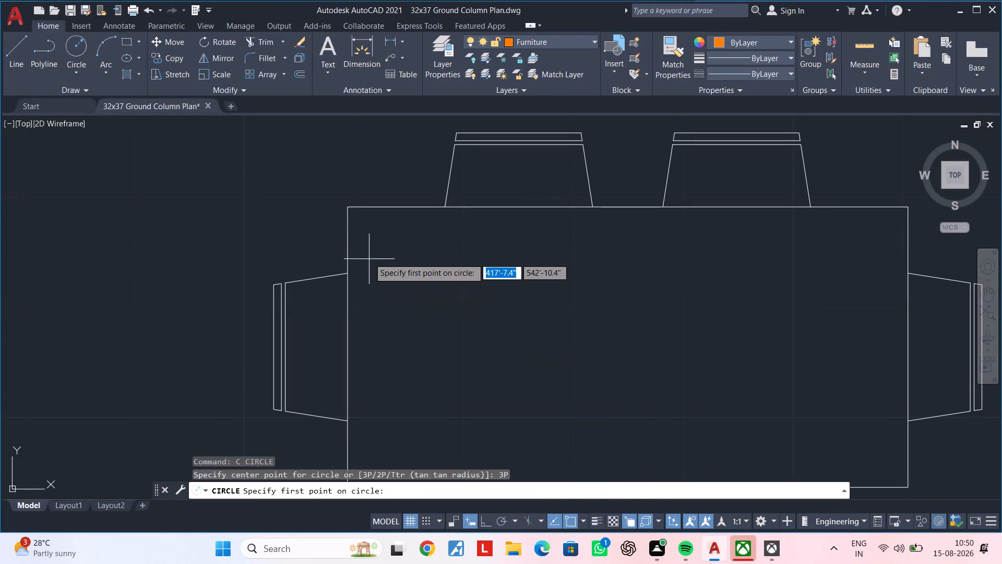
{"action": "left_click", "coordinate": [348, 250]}
{"action": "left_click", "coordinate": [368, 210]}
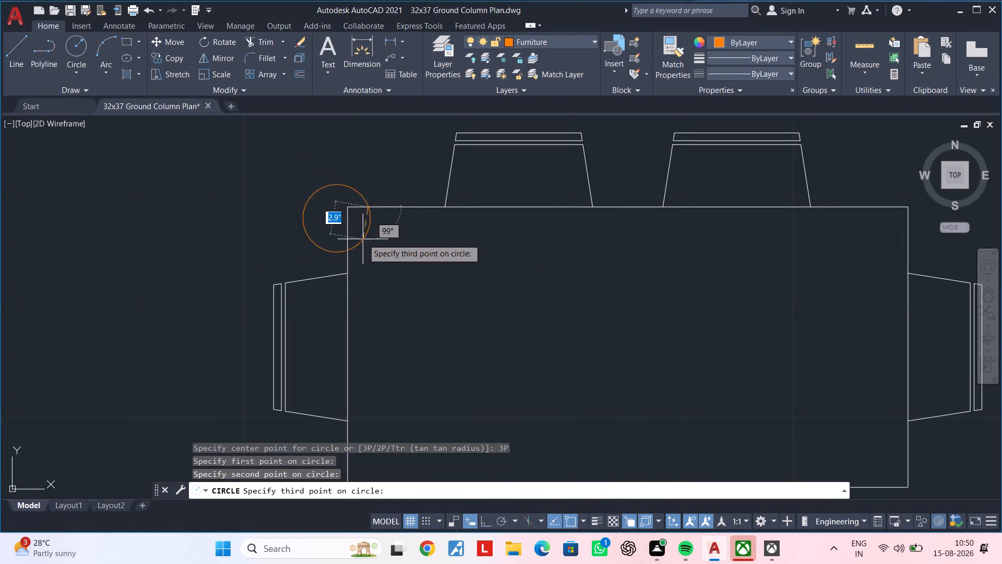
{"action": "left_click", "coordinate": [438, 254]}
{"action": "key", "text": "Escape"}
{"action": "key", "text": "Escape"}
{"action": "key", "text": "Escape"}
Trim the circle and the table edges at the northwest corner, leaving only a rounded corner arc joining both edges.
{"action": "key", "text": "t"}
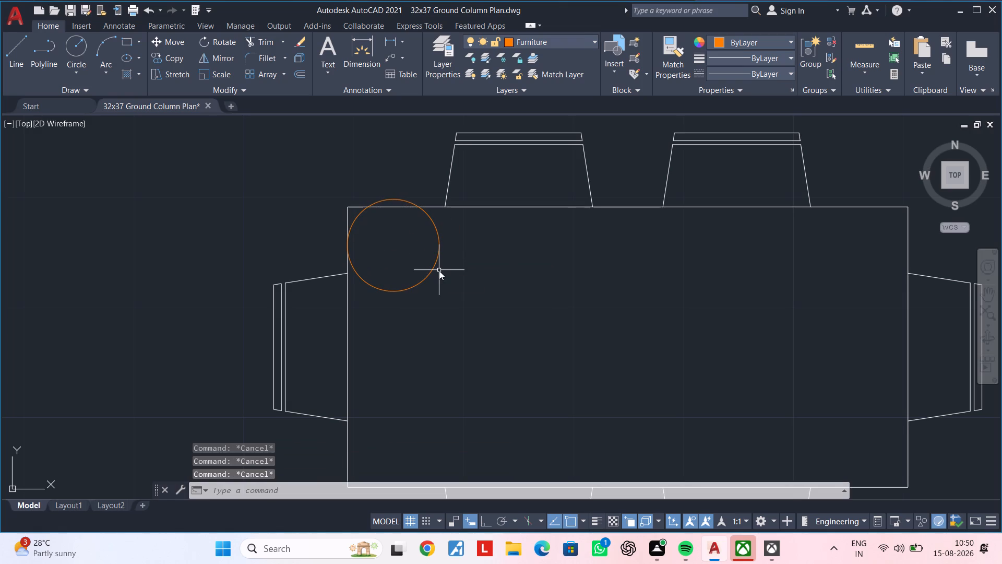
{"action": "key", "text": "r"}
{"action": "key", "text": "space"}
{"action": "left_click", "coordinate": [408, 290]}
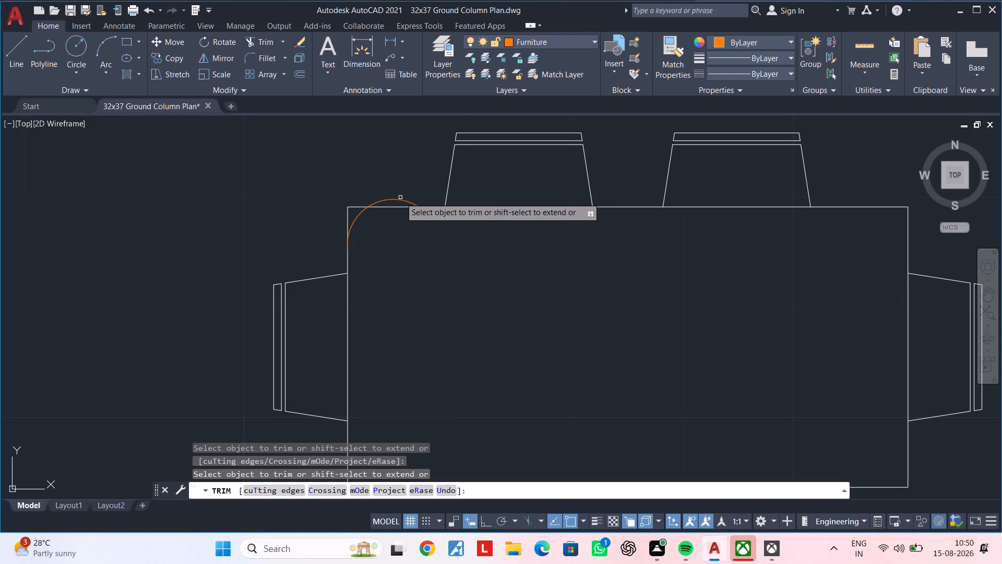
{"action": "left_click", "coordinate": [400, 199]}
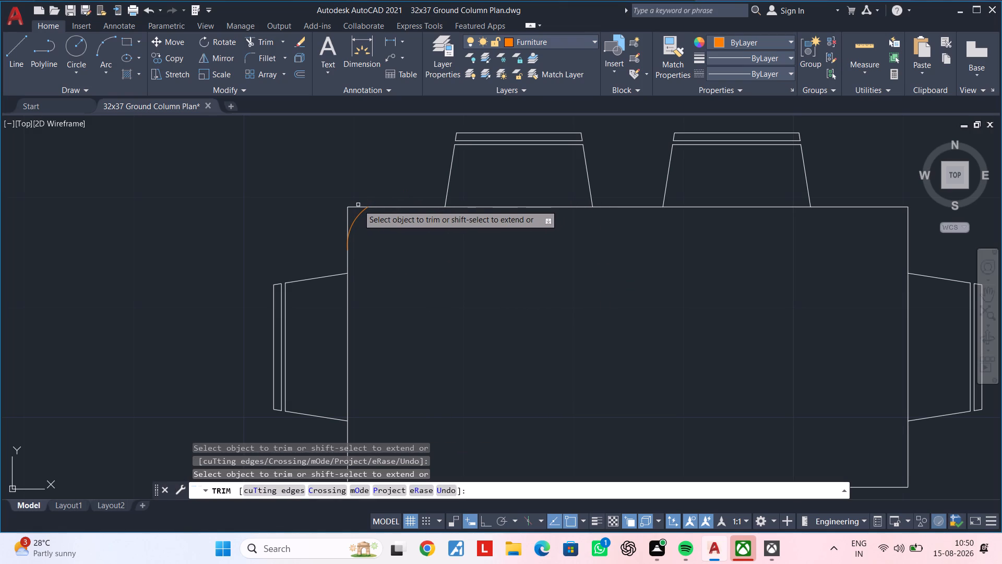
{"action": "left_click", "coordinate": [357, 207]}
{"action": "left_click", "coordinate": [348, 213]}
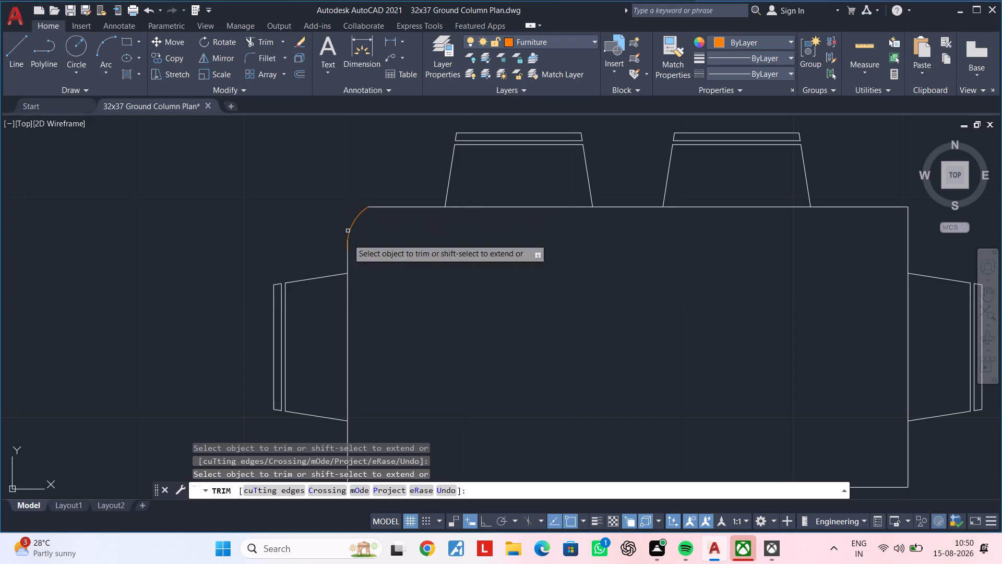
{"action": "scroll", "coordinate": [353, 248], "scroll_direction": "up", "scroll_amount": 6}
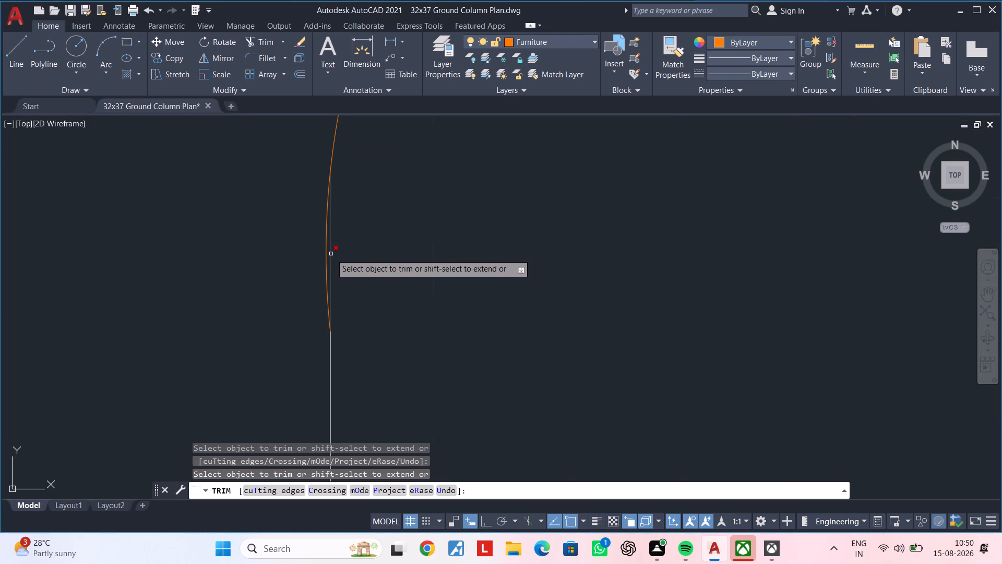
{"action": "left_click", "coordinate": [331, 254]}
{"action": "scroll", "coordinate": [331, 258], "scroll_direction": "down", "scroll_amount": 4}
{"action": "scroll", "coordinate": [400, 289], "scroll_direction": "down", "scroll_amount": 3}
{"action": "middle_click_drag", "start_coordinate": [446, 299], "coordinate": [369, 281]}
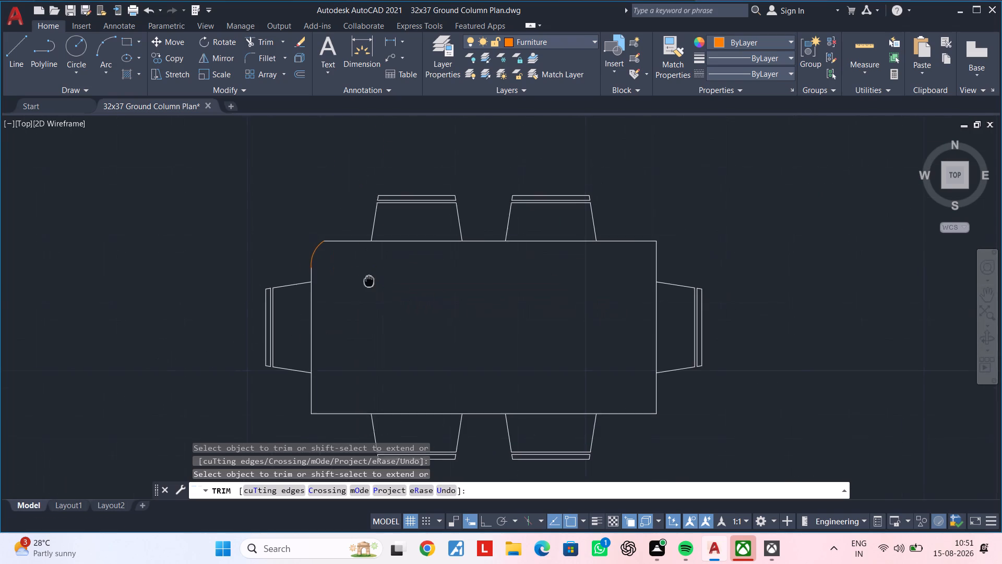
{"action": "middle_click_drag", "start_coordinate": [369, 281], "coordinate": [365, 280]}
{"action": "key", "text": "Escape"}
{"action": "key", "text": "Escape"}
{"action": "key", "text": "Escape"}
{"action": "key", "text": "Escape"}
{"action": "middle_click_drag", "start_coordinate": [349, 271], "coordinate": [311, 258]}
{"action": "key", "text": "Escape"}
{"action": "key", "text": "Escape"}
Match the properties of the northwest corner arc to those of the table's west edge.
{"action": "key", "text": "m"}
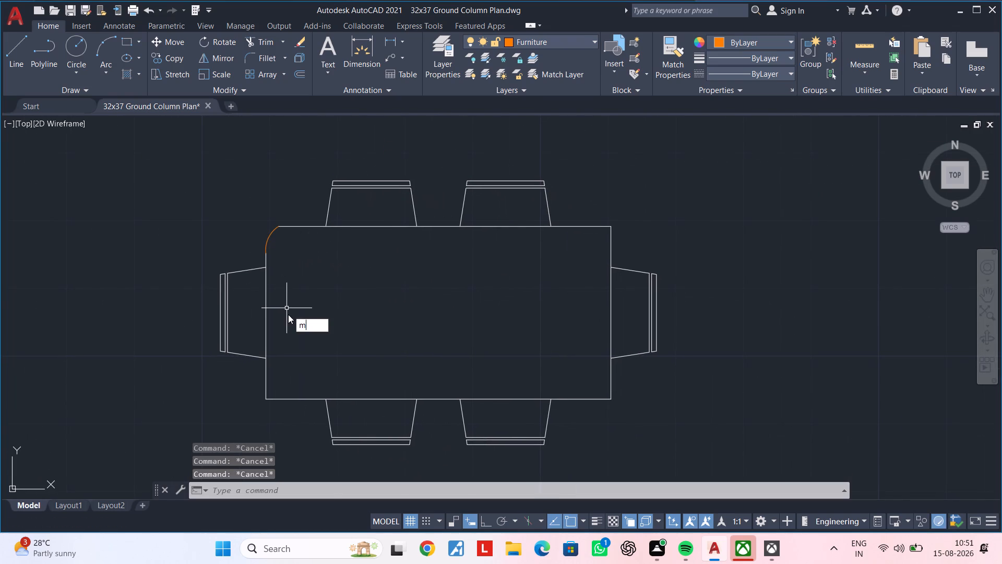
{"action": "type", "text": "a"}
{"action": "key", "text": "space"}
{"action": "left_click", "coordinate": [265, 326]}
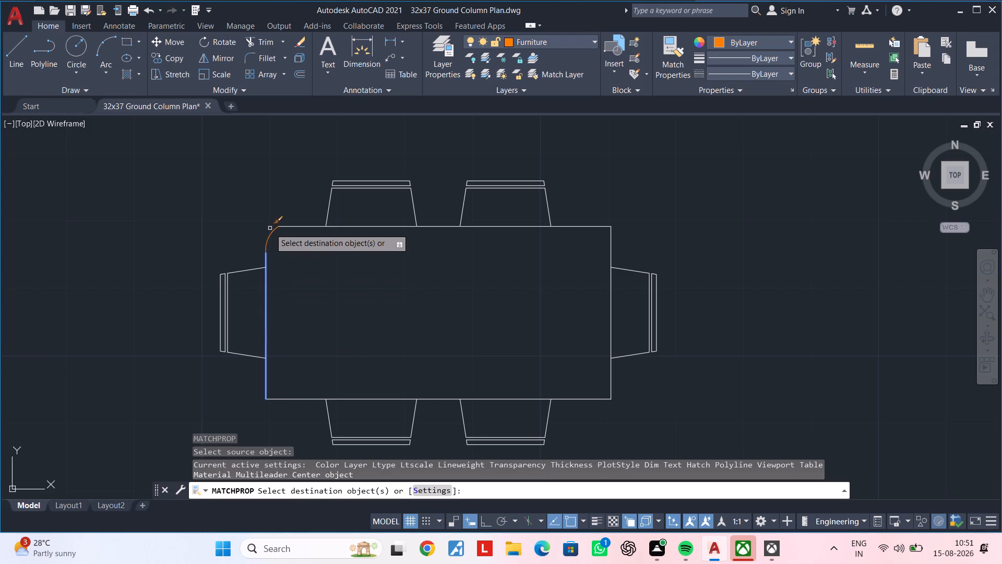
{"action": "left_click", "coordinate": [272, 233]}
{"action": "key", "text": "Escape"}
{"action": "key", "text": "Escape"}
{"action": "middle_click", "coordinate": [314, 288]}
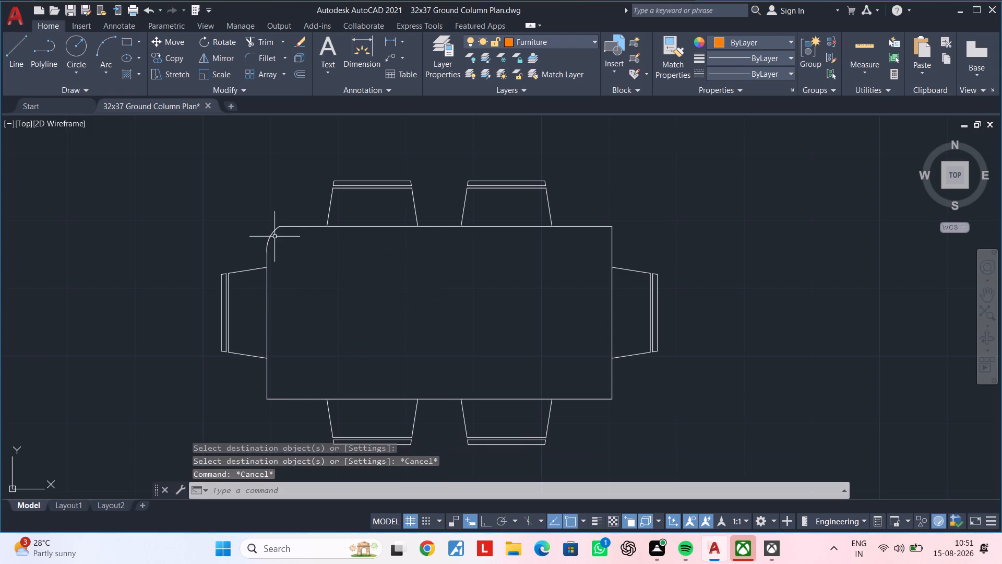
Mirror the northwest corner arc about a vertical line through the midpoint of the table's north edge, keeping the original.
{"action": "left_click", "coordinate": [271, 234]}
{"action": "key", "text": "m"}
{"action": "key", "text": "i"}
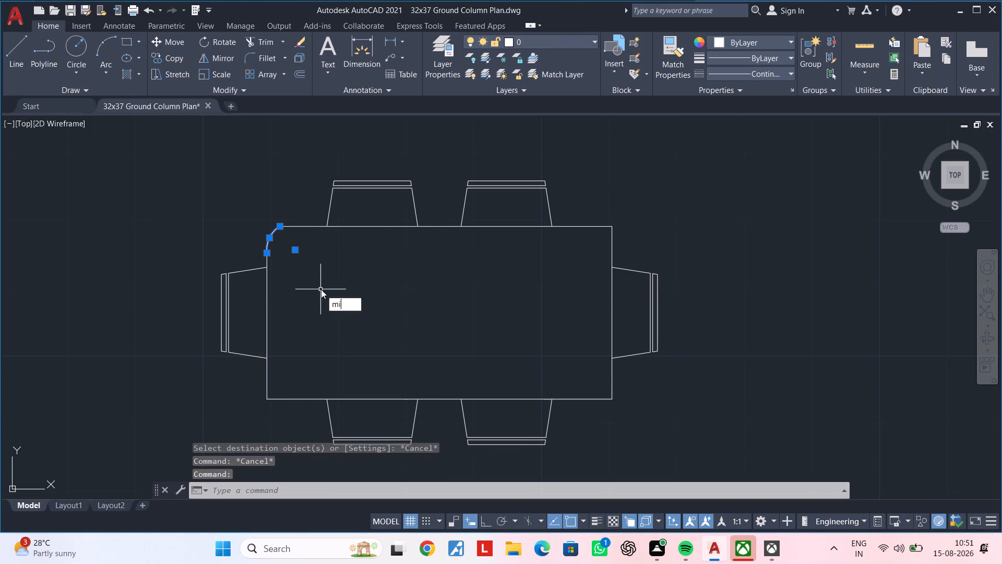
{"action": "key", "text": "space"}
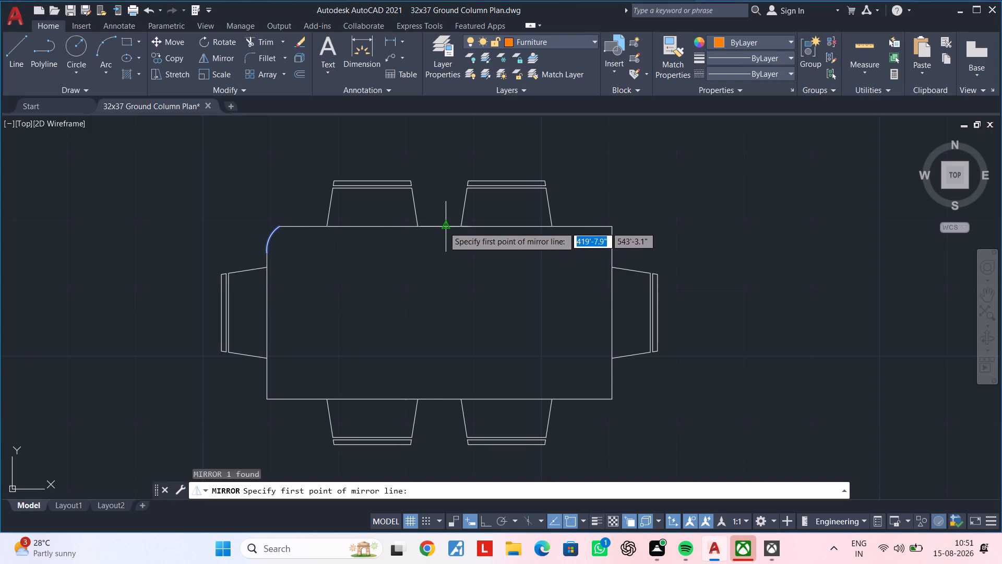
{"action": "left_click", "coordinate": [446, 227]}
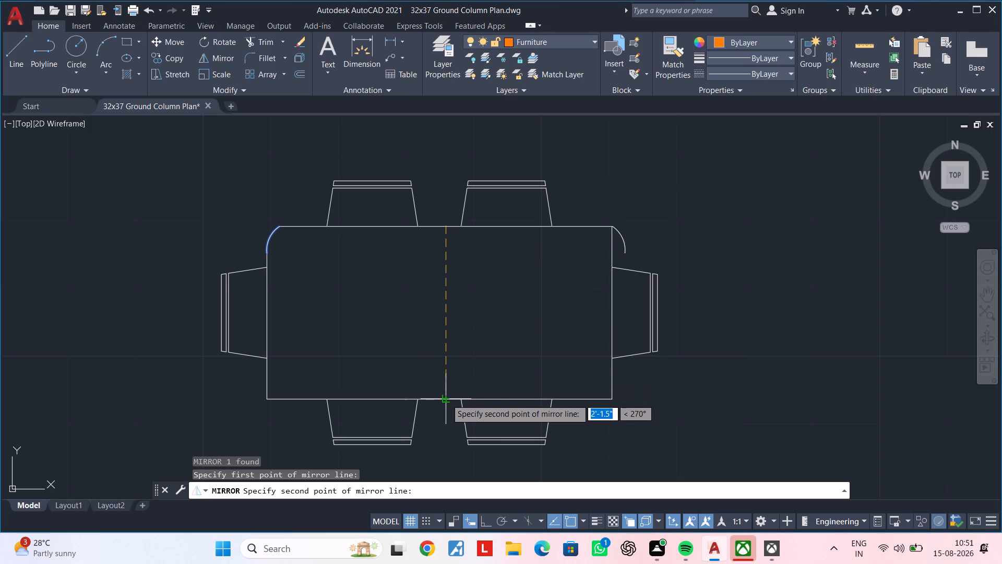
{"action": "left_click", "coordinate": [446, 402]}
{"action": "middle_click_drag", "start_coordinate": [512, 389], "coordinate": [507, 326]}
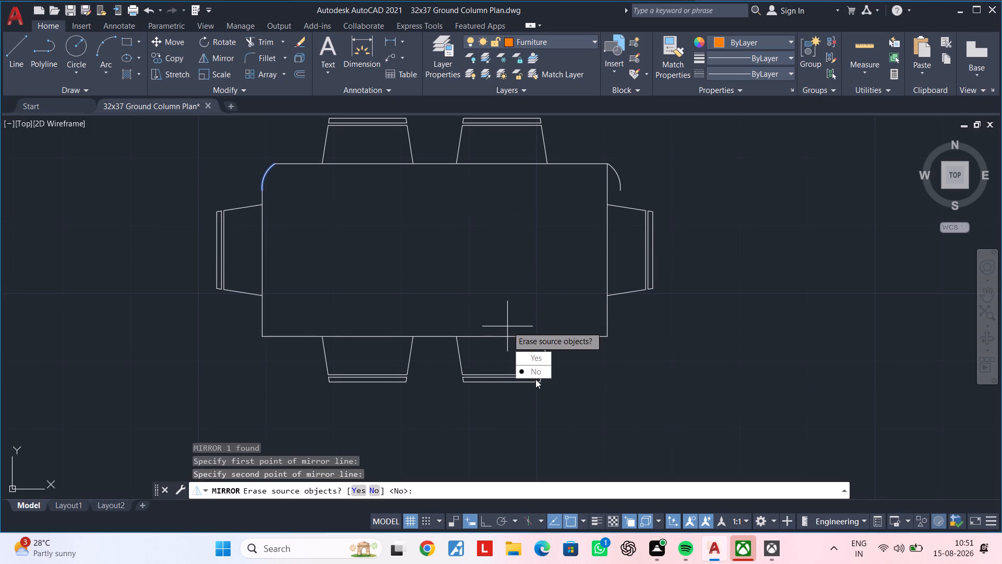
{"action": "left_click_drag", "start_coordinate": [534, 373], "coordinate": [512, 389]}
Move the mirrored arc by its lower endpoint onto the table's east edge, inside the northeast corner.
{"action": "middle_click_drag", "start_coordinate": [526, 260], "coordinate": [447, 307]}
{"action": "scroll", "coordinate": [536, 220], "scroll_direction": "up", "scroll_amount": 2}
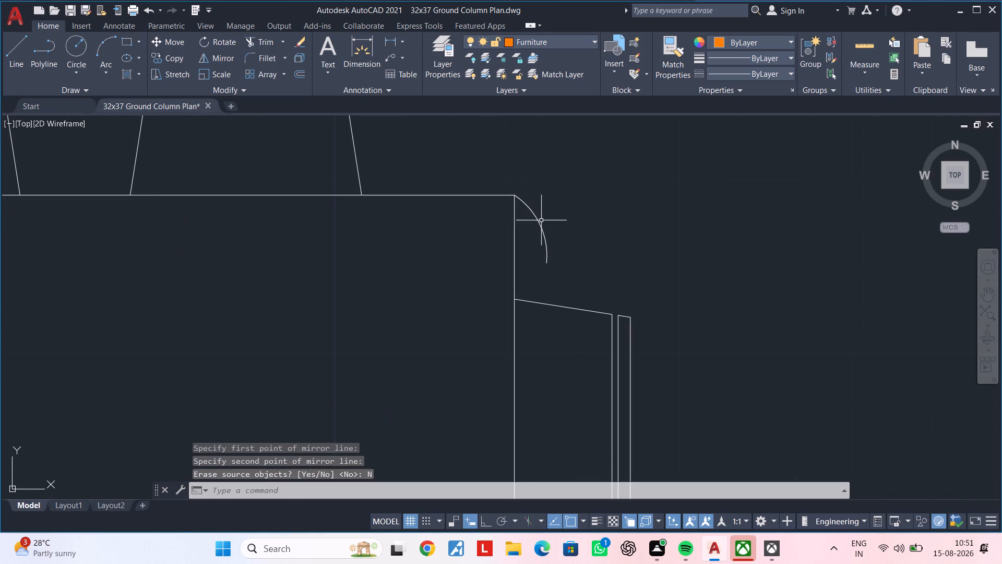
{"action": "left_click", "coordinate": [541, 220]}
{"action": "left_click", "coordinate": [539, 221]}
{"action": "left_click", "coordinate": [542, 226]}
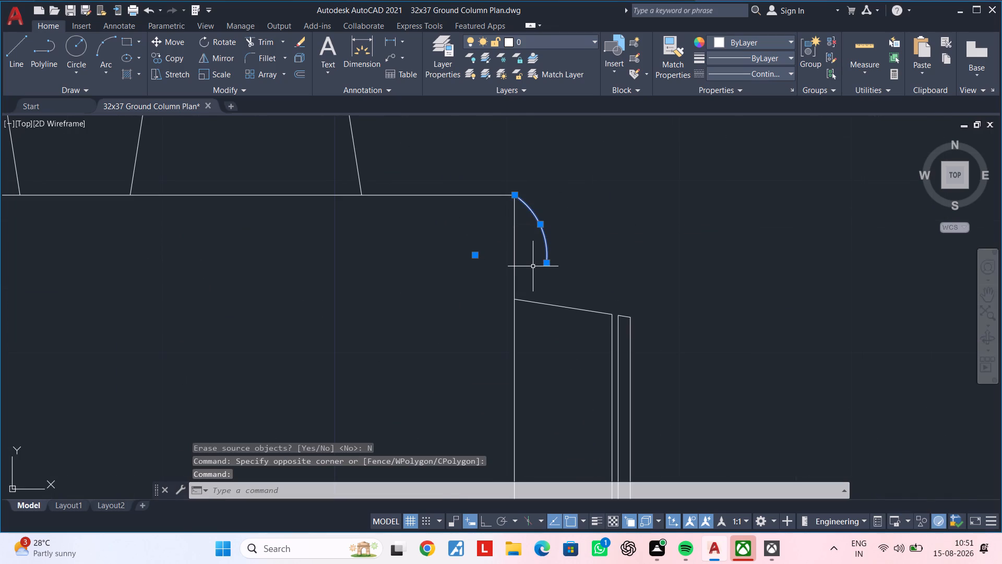
{"action": "type", "text": "m"}
{"action": "key", "text": "space"}
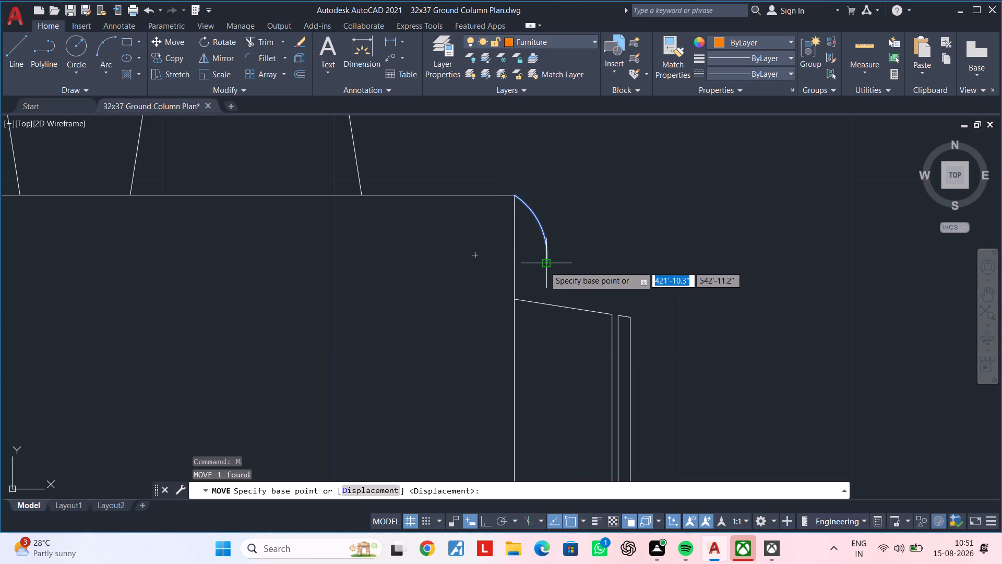
{"action": "left_click", "coordinate": [544, 266]}
{"action": "left_click", "coordinate": [516, 262]}
{"action": "key", "text": "Escape"}
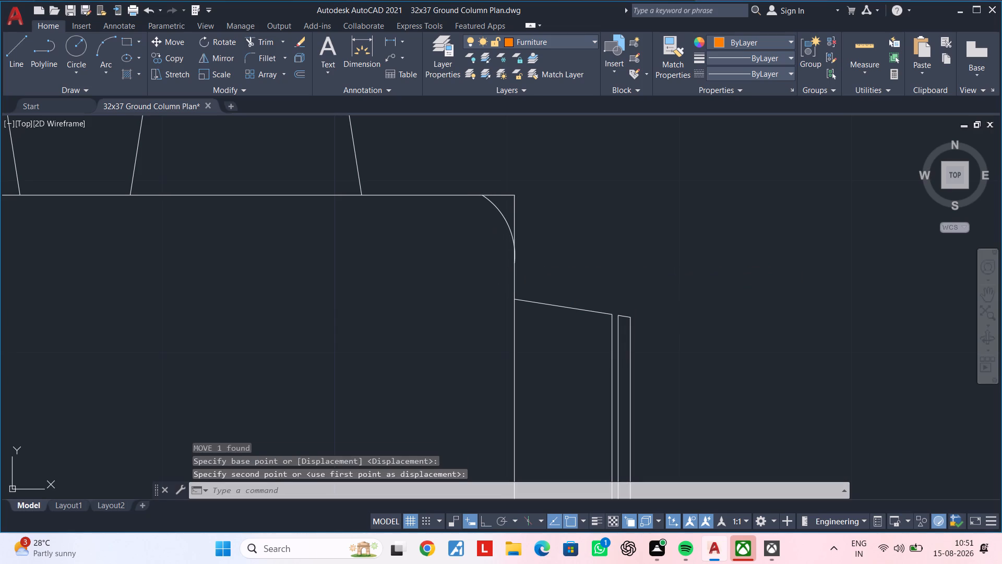
{"action": "key", "text": "Escape"}
Trim the square northeast table corner and the overlap where the arc meets the east edge, leaving a rounded corner.
{"action": "key", "text": "t"}
{"action": "key", "text": "r"}
{"action": "key", "text": "space"}
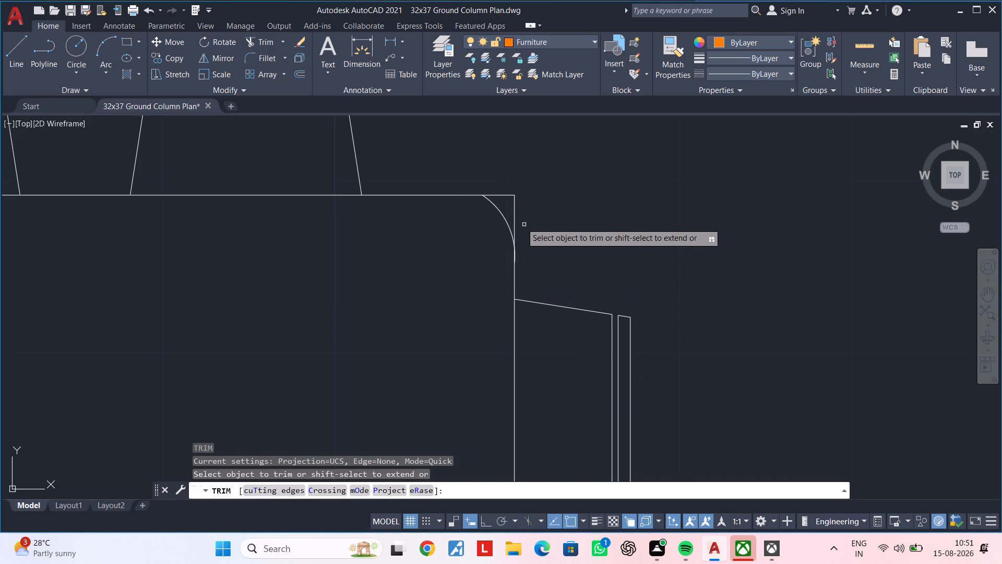
{"action": "left_click", "coordinate": [514, 218]}
{"action": "left_click", "coordinate": [509, 195]}
{"action": "scroll", "coordinate": [512, 253], "scroll_direction": "up", "scroll_amount": 3}
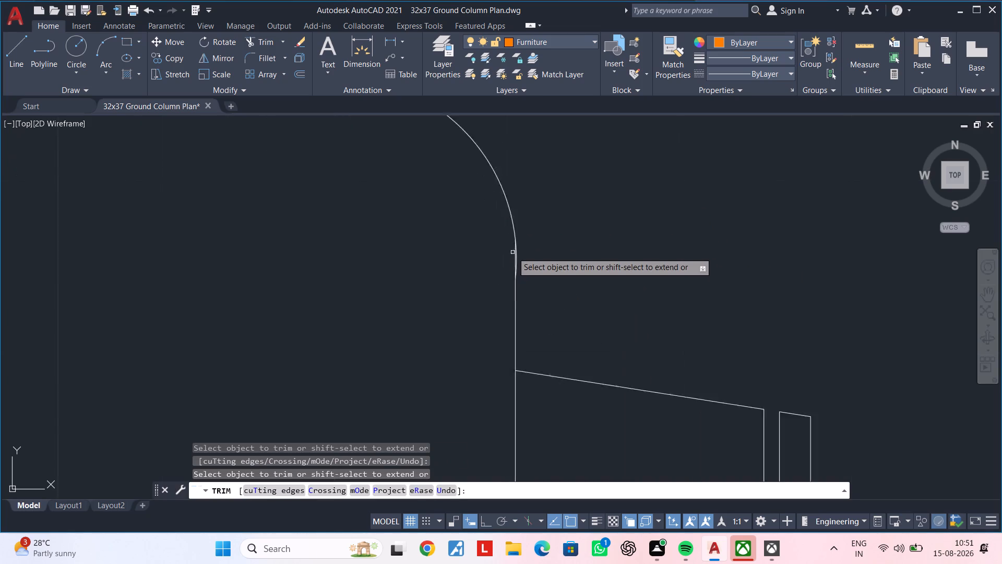
{"action": "scroll", "coordinate": [512, 252], "scroll_direction": "up", "scroll_amount": 2}
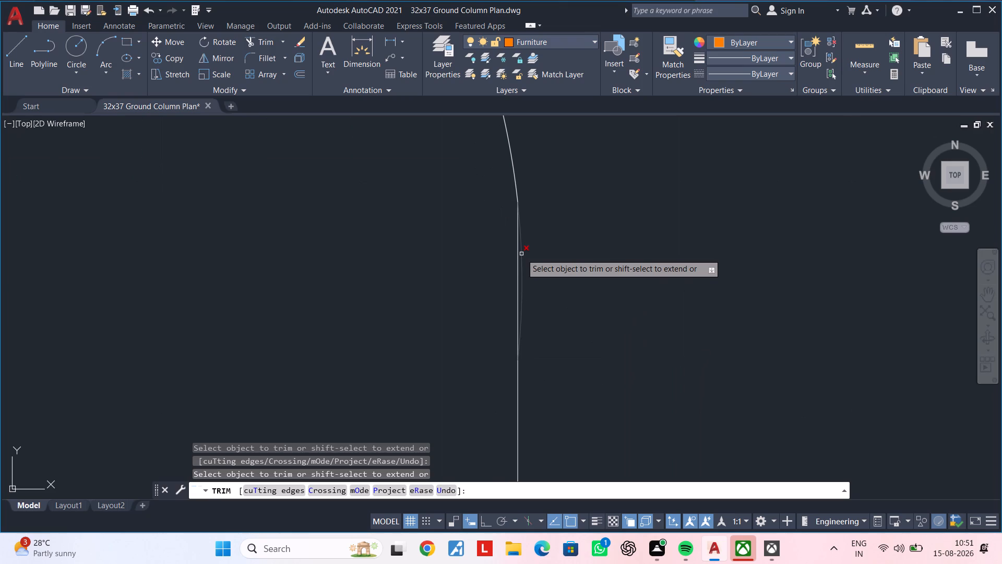
{"action": "left_click", "coordinate": [517, 254]}
{"action": "scroll", "coordinate": [510, 269], "scroll_direction": "down", "scroll_amount": 6}
{"action": "middle_click_drag", "start_coordinate": [373, 305], "coordinate": [383, 300]}
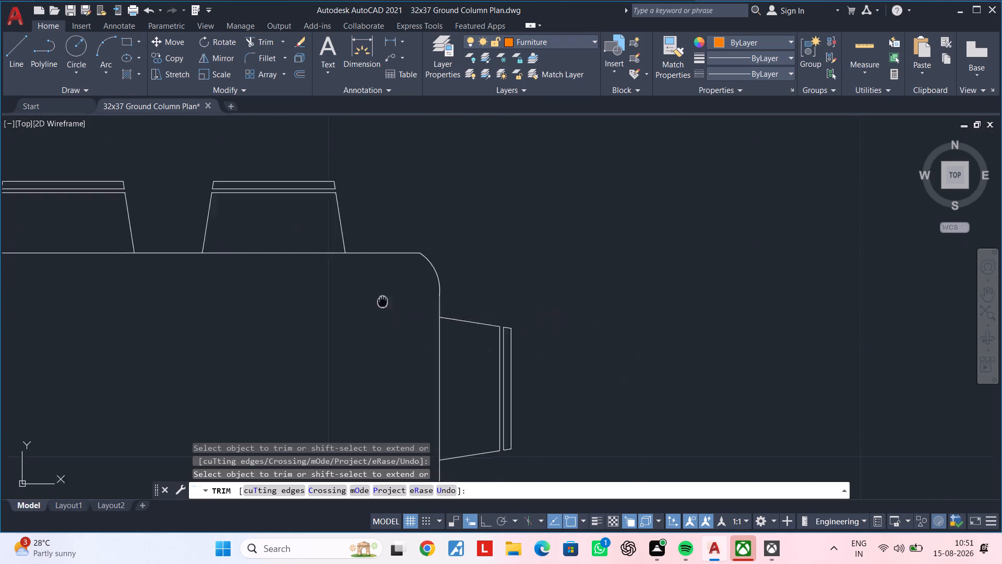
{"action": "middle_click_drag", "start_coordinate": [383, 300], "coordinate": [574, 236]}
{"action": "middle_click_drag", "start_coordinate": [478, 239], "coordinate": [554, 238]}
{"action": "scroll", "coordinate": [496, 258], "scroll_direction": "down", "scroll_amount": 1}
{"action": "middle_click_drag", "start_coordinate": [496, 258], "coordinate": [506, 209]}
{"action": "scroll", "coordinate": [504, 216], "scroll_direction": "up", "scroll_amount": 1}
{"action": "middle_click_drag", "start_coordinate": [467, 269], "coordinate": [497, 207]}
{"action": "key", "text": "Escape"}
{"action": "key", "text": "Escape"}
{"action": "scroll", "coordinate": [497, 209], "scroll_direction": "down", "scroll_amount": 2}
{"action": "middle_click_drag", "start_coordinate": [497, 209], "coordinate": [499, 224]}
{"action": "key", "text": "Escape"}
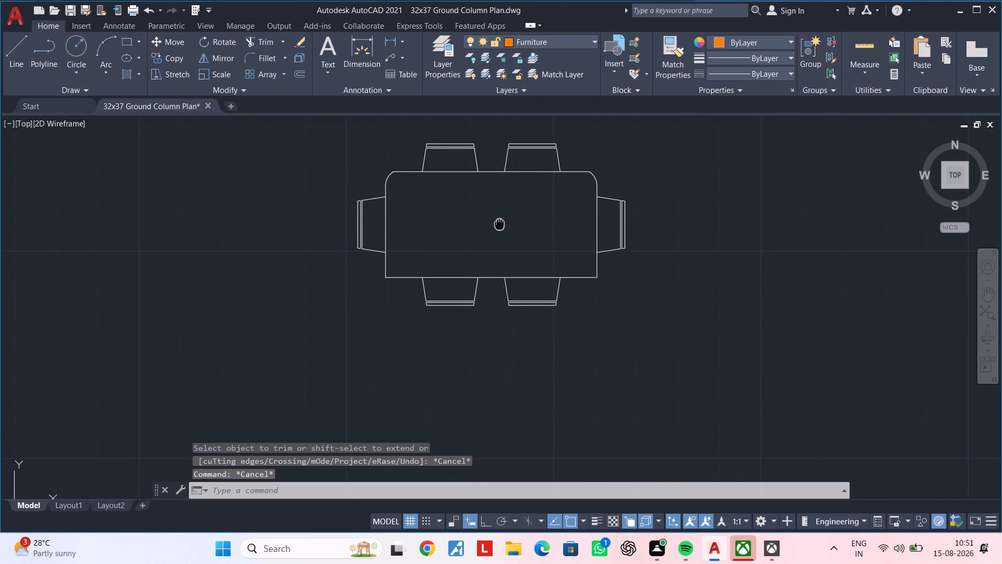
Mirror both northern corner arcs about the line between the midpoints of the table's west and east edges, keeping the originals.
{"action": "middle_click_drag", "start_coordinate": [499, 224], "coordinate": [499, 226]}
{"action": "left_click", "coordinate": [387, 177]}
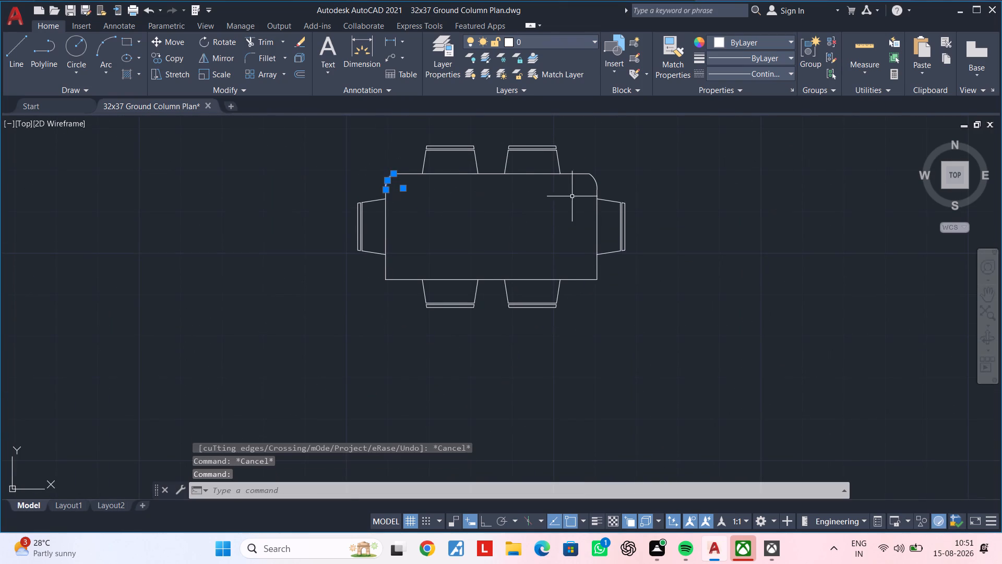
{"action": "left_click", "coordinate": [594, 180]}
{"action": "key", "text": "m"}
{"action": "key", "text": "i"}
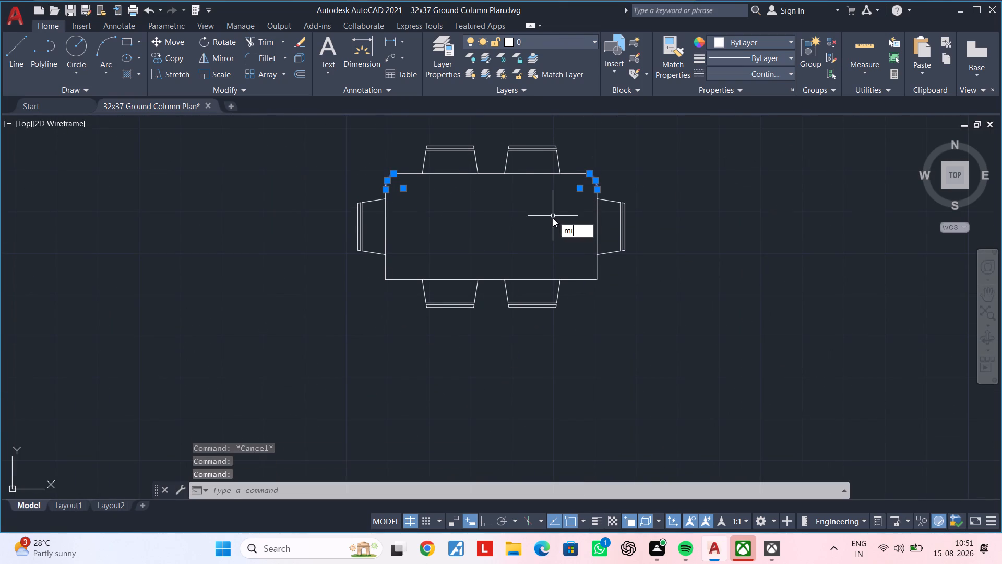
{"action": "key", "text": "space"}
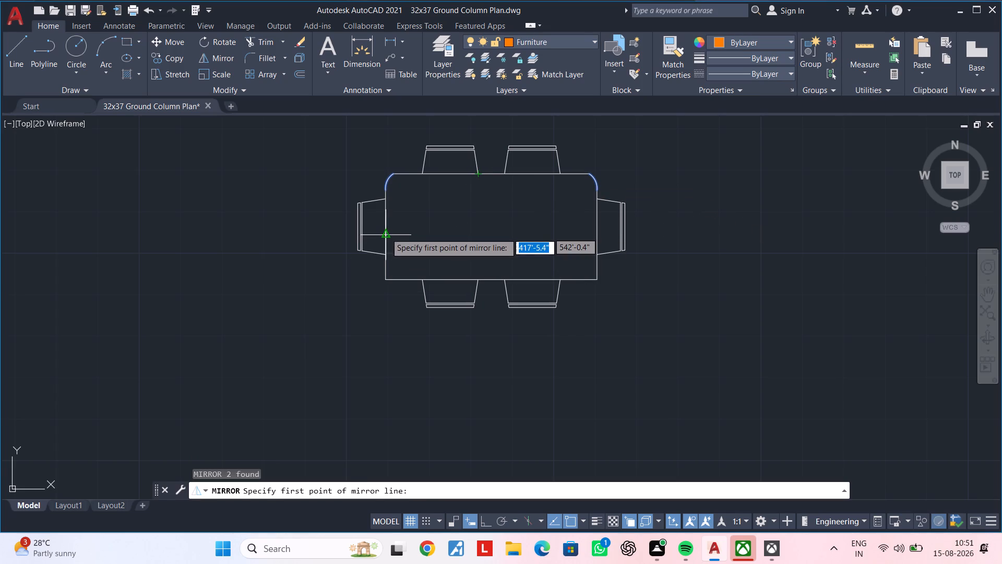
{"action": "double_click", "coordinate": [386, 233]}
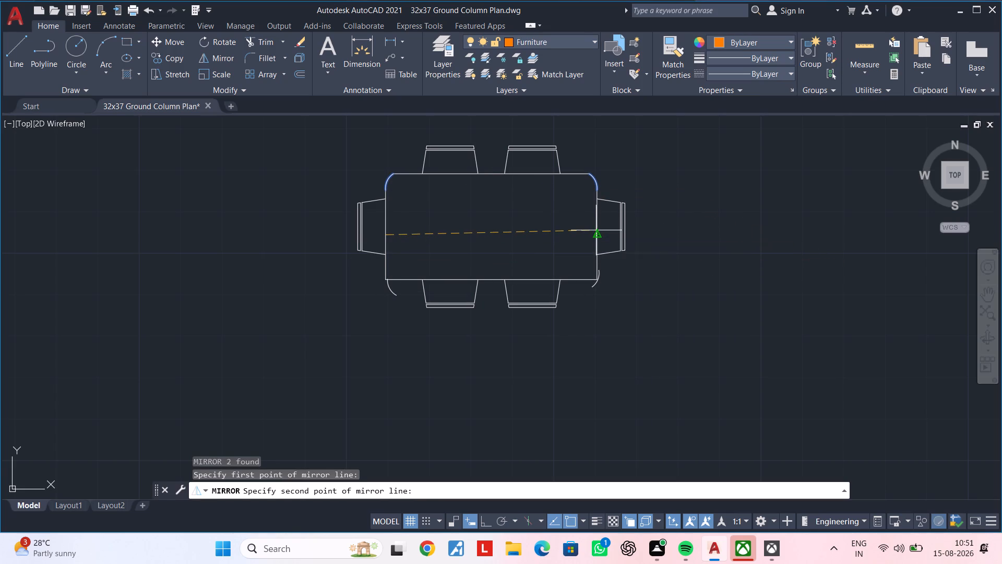
{"action": "left_click", "coordinate": [596, 234]}
{"action": "left_click_drag", "start_coordinate": [623, 277], "coordinate": [596, 234]}
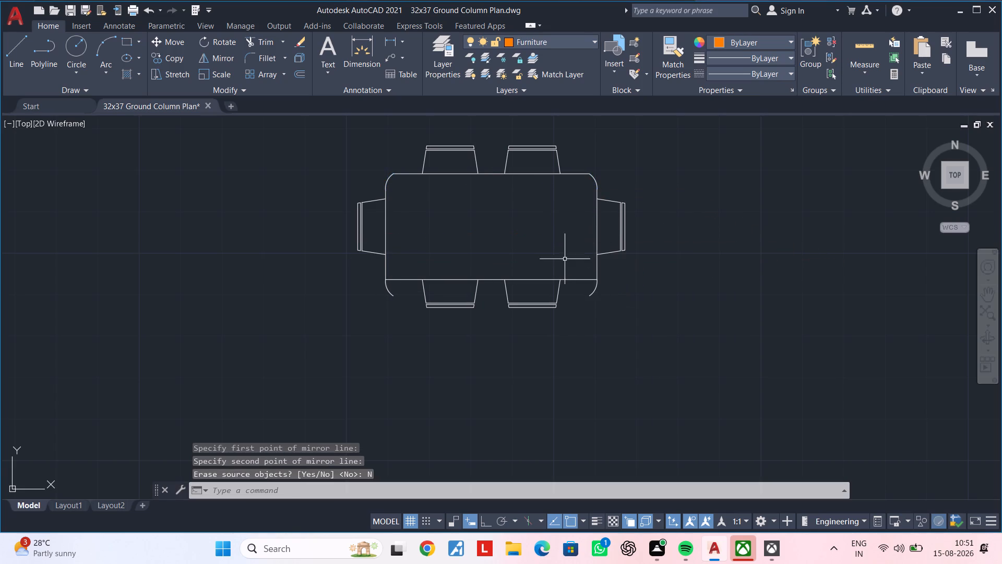
{"action": "middle_click_drag", "start_coordinate": [553, 294], "coordinate": [597, 269]}
{"action": "key", "text": "Escape"}
{"action": "key", "text": "Escape"}
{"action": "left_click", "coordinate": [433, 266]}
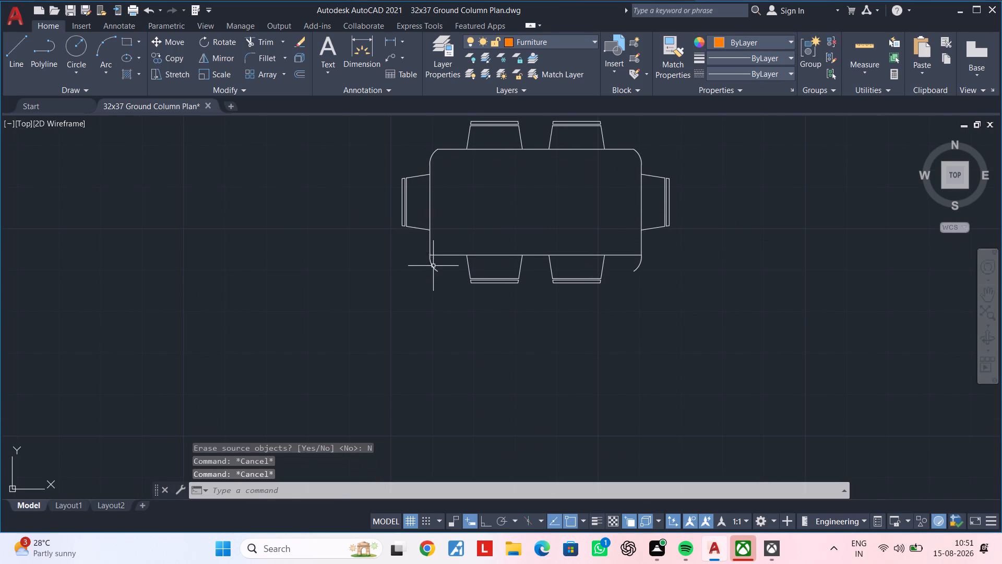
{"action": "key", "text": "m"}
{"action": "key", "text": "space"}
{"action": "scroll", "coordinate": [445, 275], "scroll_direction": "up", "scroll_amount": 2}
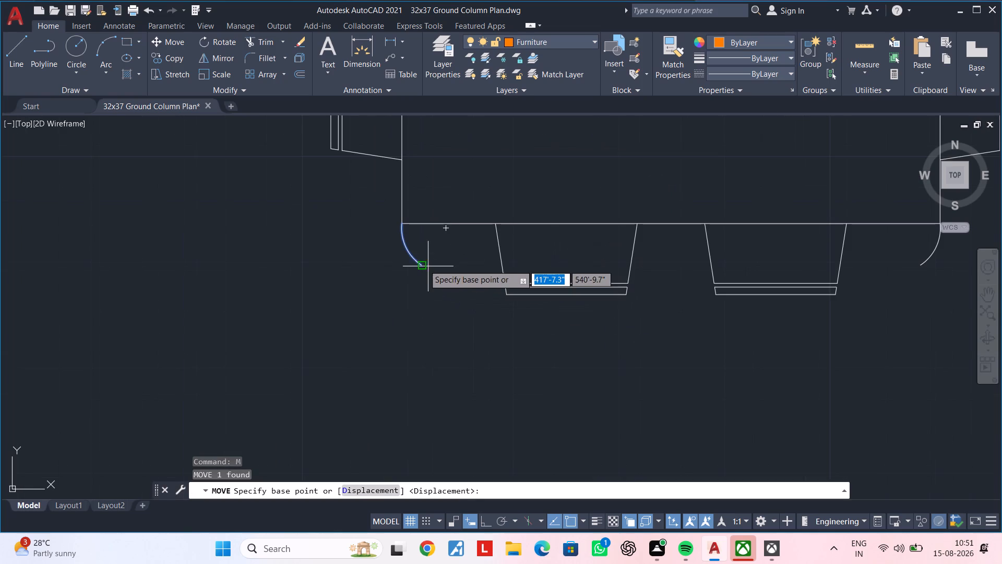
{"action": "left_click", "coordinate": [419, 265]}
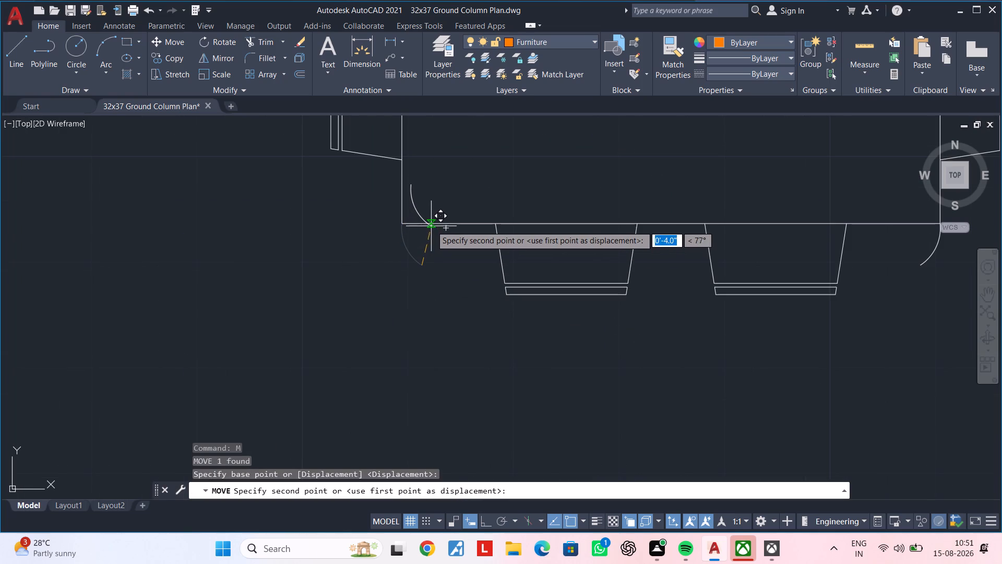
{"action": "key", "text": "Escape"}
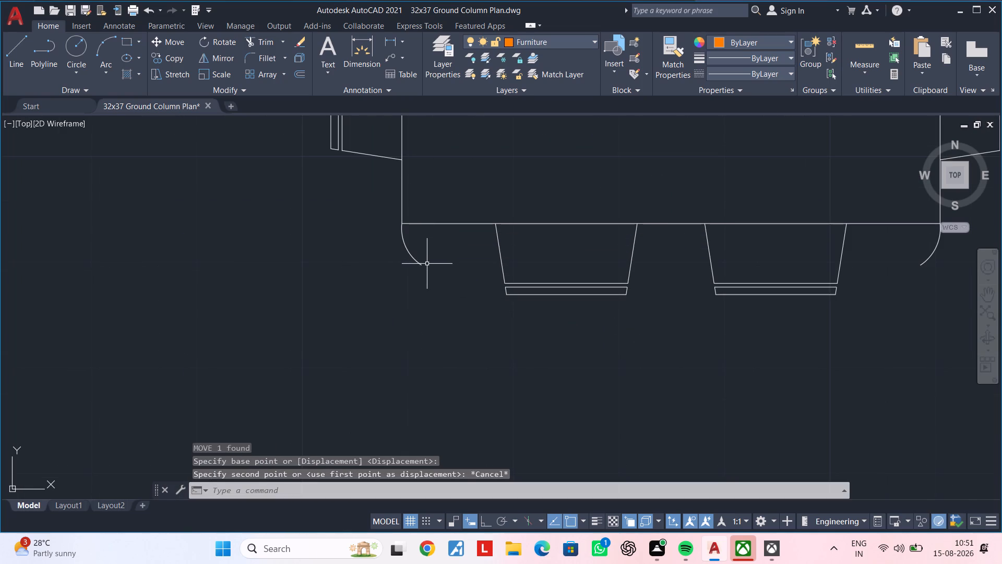
Move the southwest corner arc by its lower endpoint vertically onto the table's south edge, inside the southwest corner.
{"action": "left_click", "coordinate": [421, 263]}
{"action": "key", "text": "m"}
{"action": "key", "text": "i"}
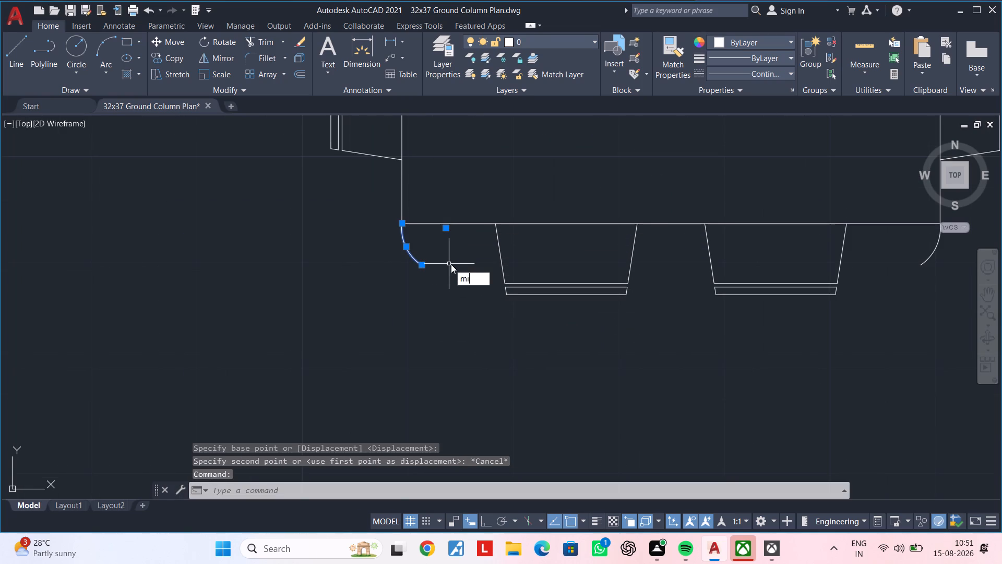
{"action": "key", "text": "BackSpace"}
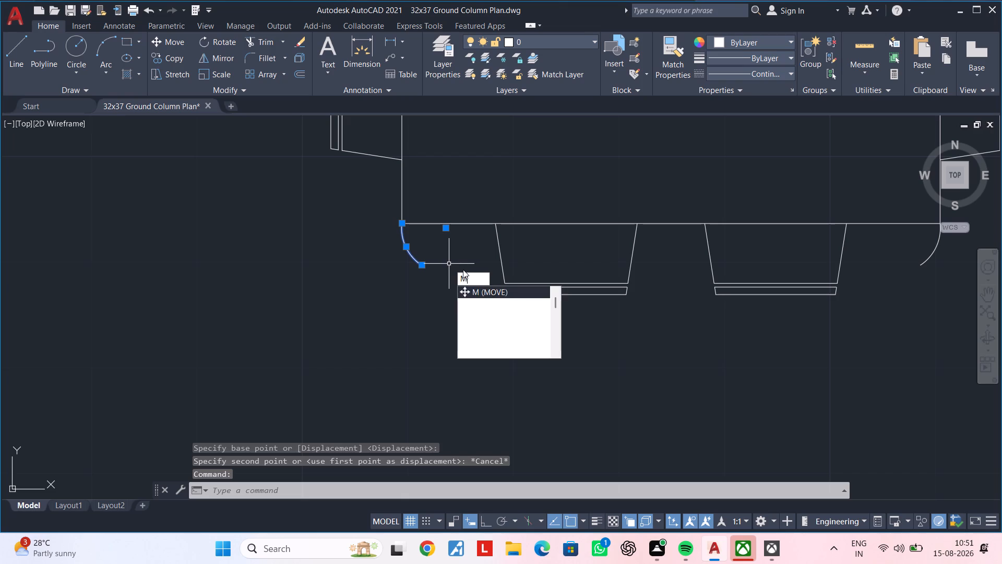
{"action": "key", "text": "space"}
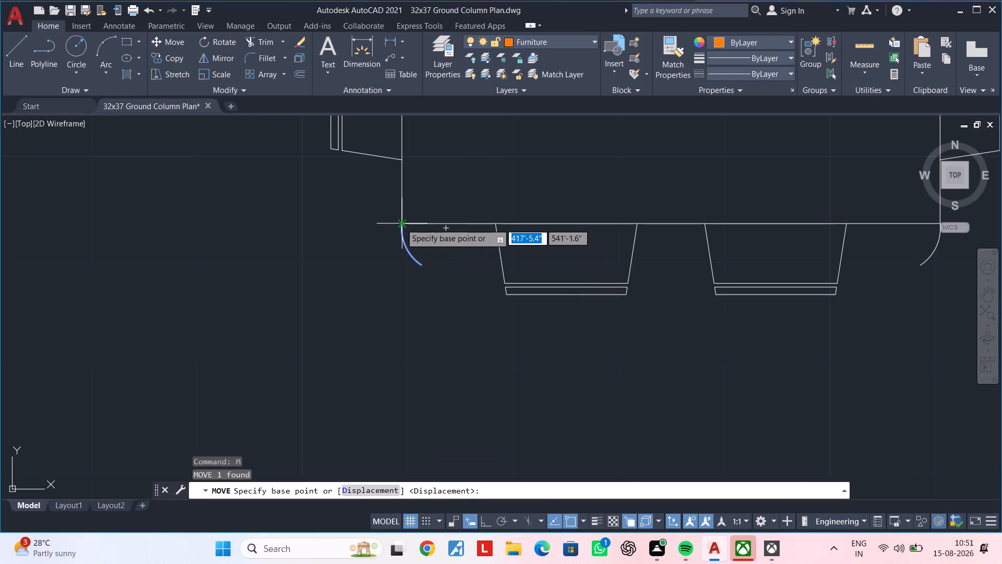
{"action": "left_click", "coordinate": [423, 264]}
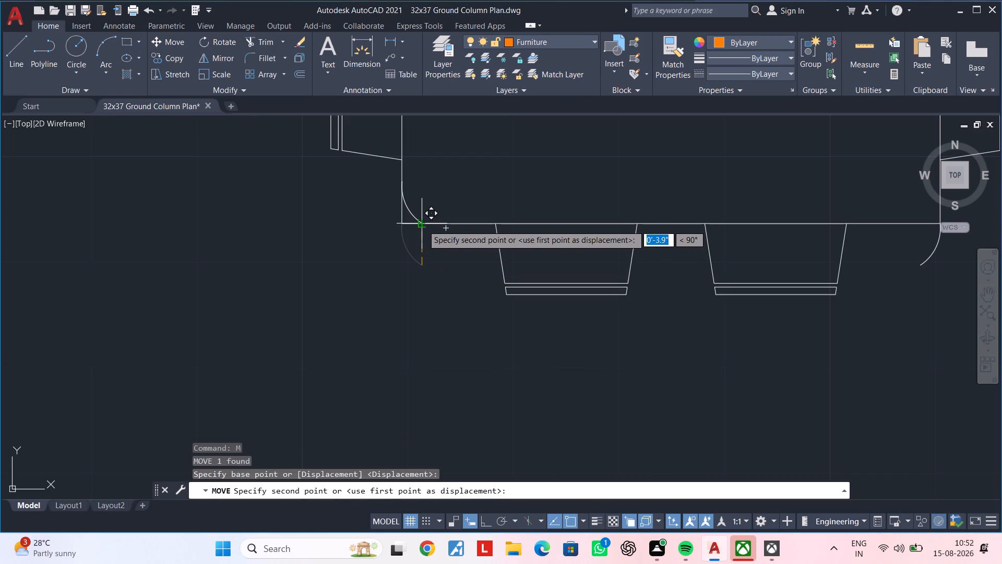
{"action": "left_click", "coordinate": [423, 225]}
{"action": "scroll", "coordinate": [423, 233], "scroll_direction": "up", "scroll_amount": 2}
{"action": "middle_click_drag", "start_coordinate": [423, 233], "coordinate": [402, 279]}
{"action": "scroll", "coordinate": [404, 279], "scroll_direction": "down", "scroll_amount": 2}
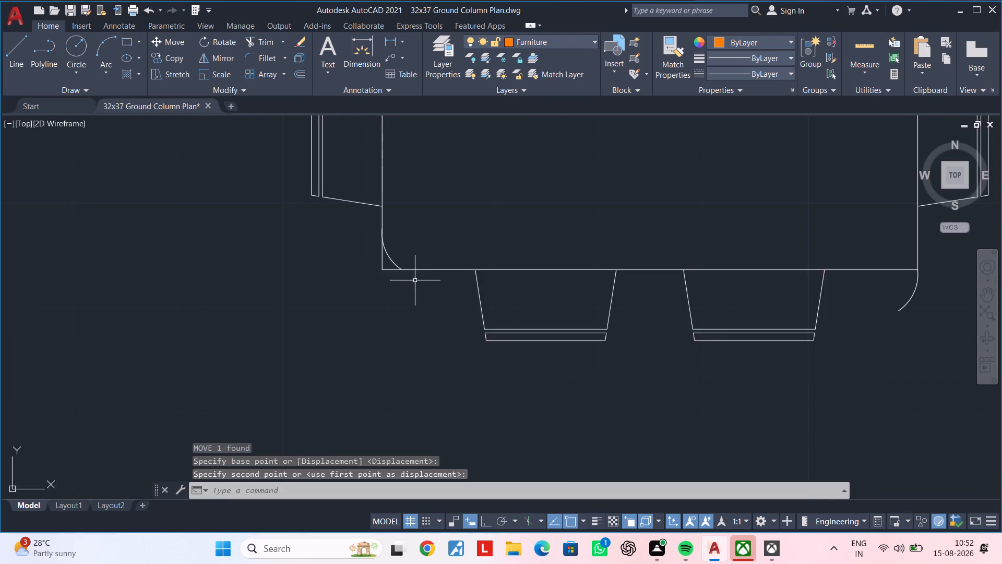
Move the southeast corner arc by its lower endpoint vertically onto the table's south edge, inside the southeast corner.
{"action": "middle_click_drag", "start_coordinate": [415, 280], "coordinate": [300, 265]}
{"action": "left_click", "coordinate": [825, 285]}
{"action": "left_click", "coordinate": [772, 284]}
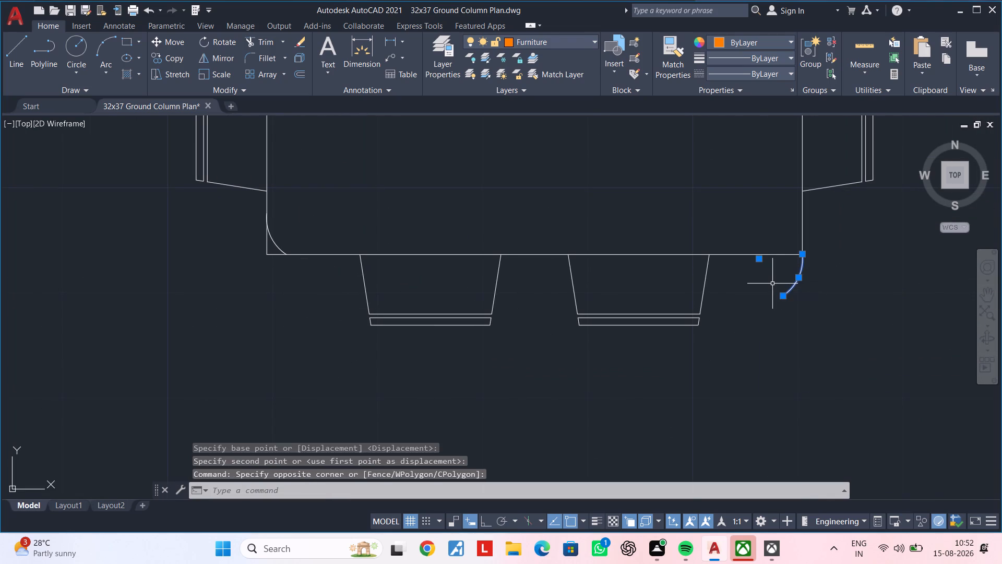
{"action": "key", "text": "m"}
{"action": "key", "text": "space"}
{"action": "left_click", "coordinate": [782, 298]}
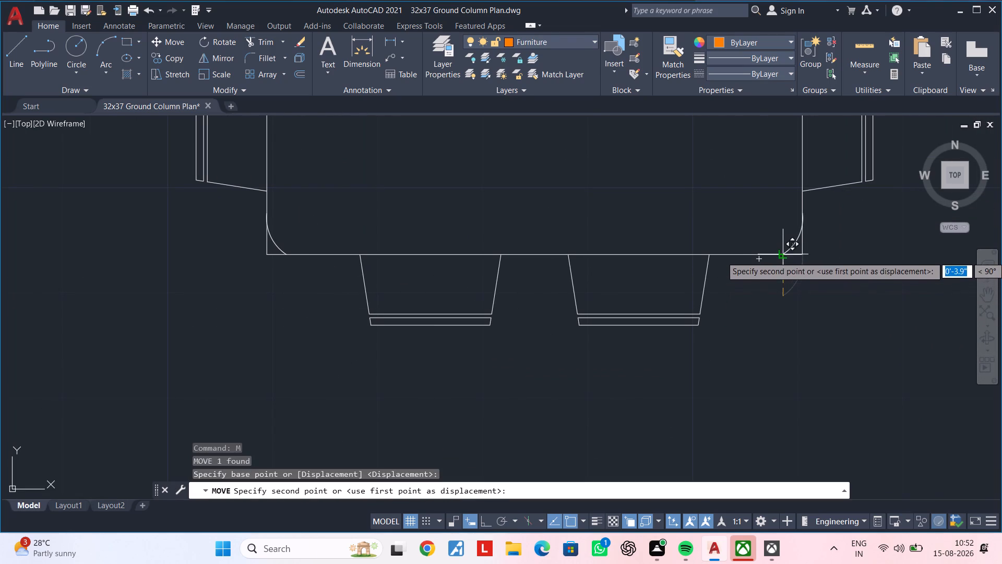
{"action": "left_click", "coordinate": [783, 255]}
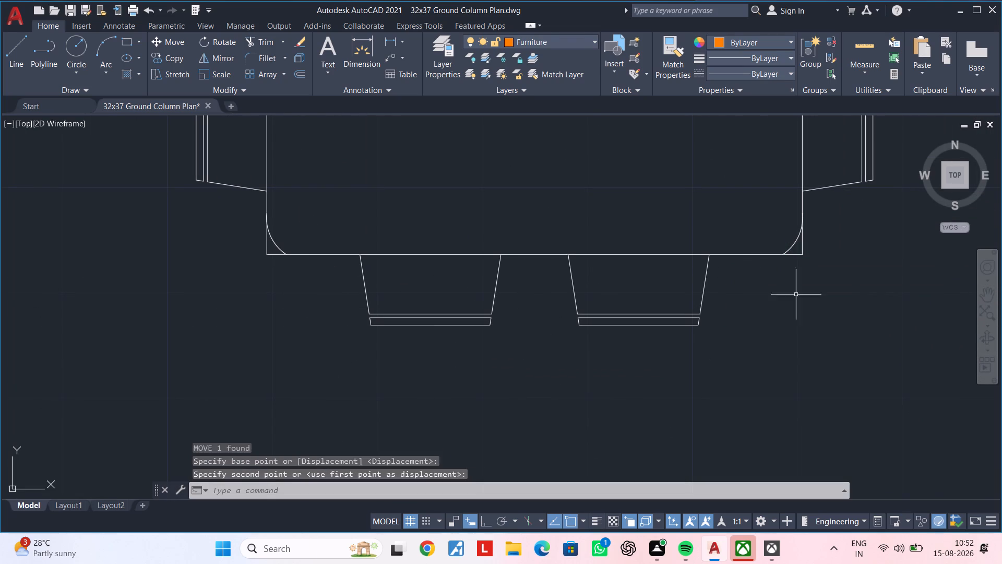
{"action": "key", "text": "Escape"}
{"action": "key", "text": "Escape"}
Trim the square southeast table corner outside the arc.
{"action": "type", "text": "tr"}
{"action": "key", "text": "space"}
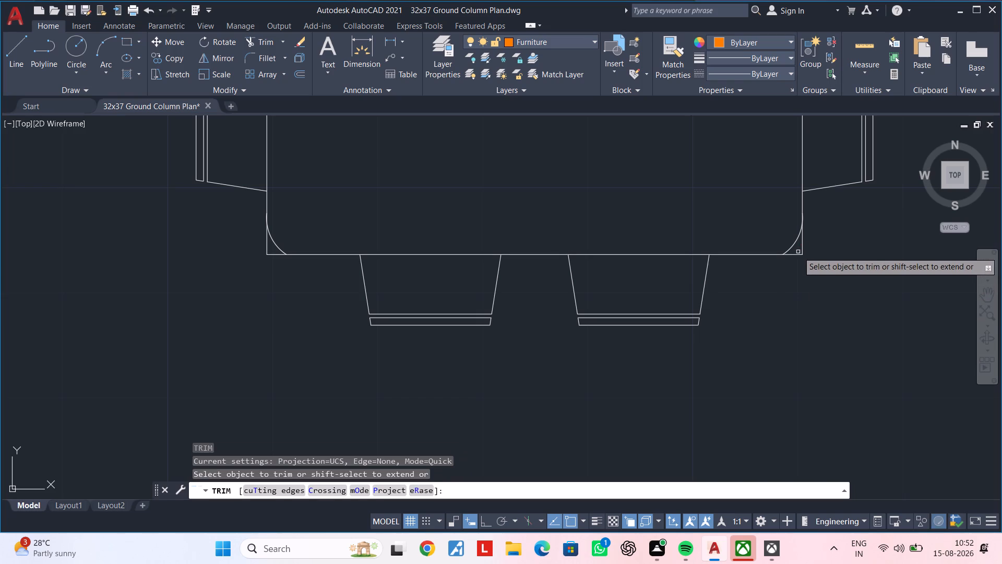
{"action": "left_click", "coordinate": [798, 252]}
{"action": "left_click", "coordinate": [805, 245]}
{"action": "left_click_drag", "start_coordinate": [802, 251], "coordinate": [799, 258]}
{"action": "left_click", "coordinate": [795, 262]}
Trim the square southwest table corner and the overlap where its arc meets the west edge.
{"action": "scroll", "coordinate": [792, 268], "scroll_direction": "down", "scroll_amount": 2}
{"action": "middle_click_drag", "start_coordinate": [792, 275], "coordinate": [791, 282]}
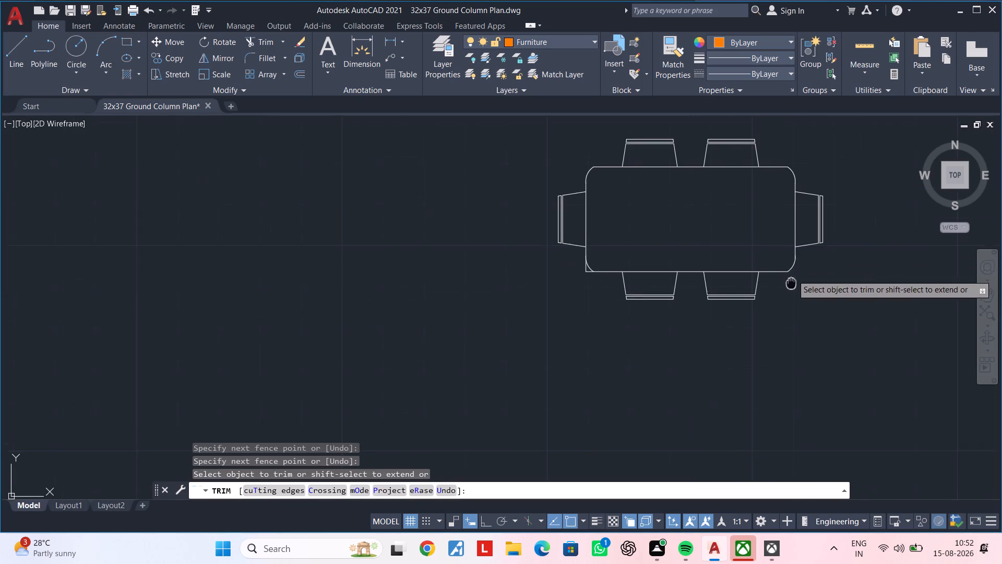
{"action": "middle_click_drag", "start_coordinate": [791, 282], "coordinate": [786, 291]}
{"action": "scroll", "coordinate": [583, 282], "scroll_direction": "up", "scroll_amount": 3}
{"action": "left_click_drag", "start_coordinate": [555, 261], "coordinate": [580, 281]}
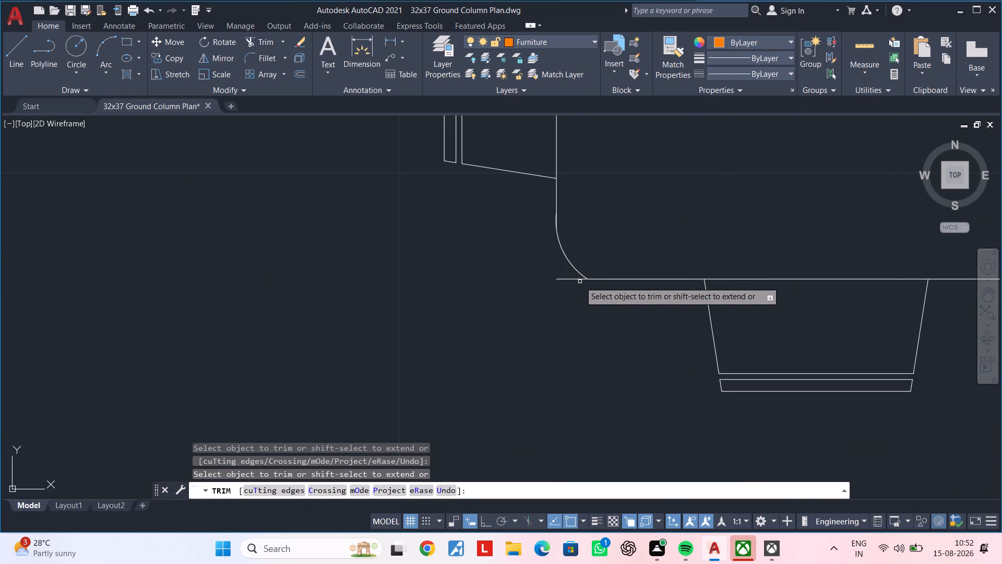
{"action": "left_click", "coordinate": [579, 281]}
{"action": "left_click", "coordinate": [573, 275]}
{"action": "scroll", "coordinate": [556, 215], "scroll_direction": "up", "scroll_amount": 4}
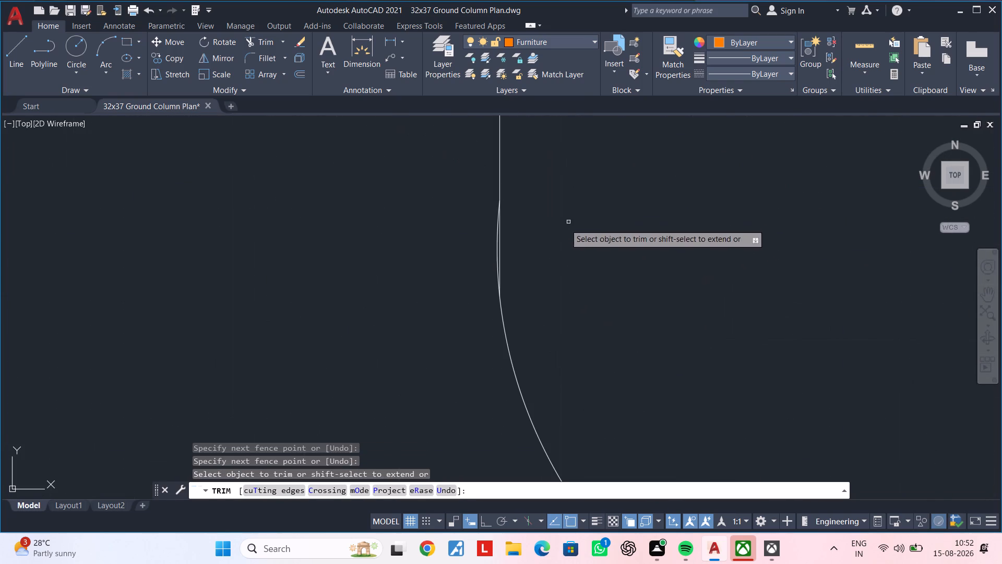
{"action": "left_click", "coordinate": [501, 244]}
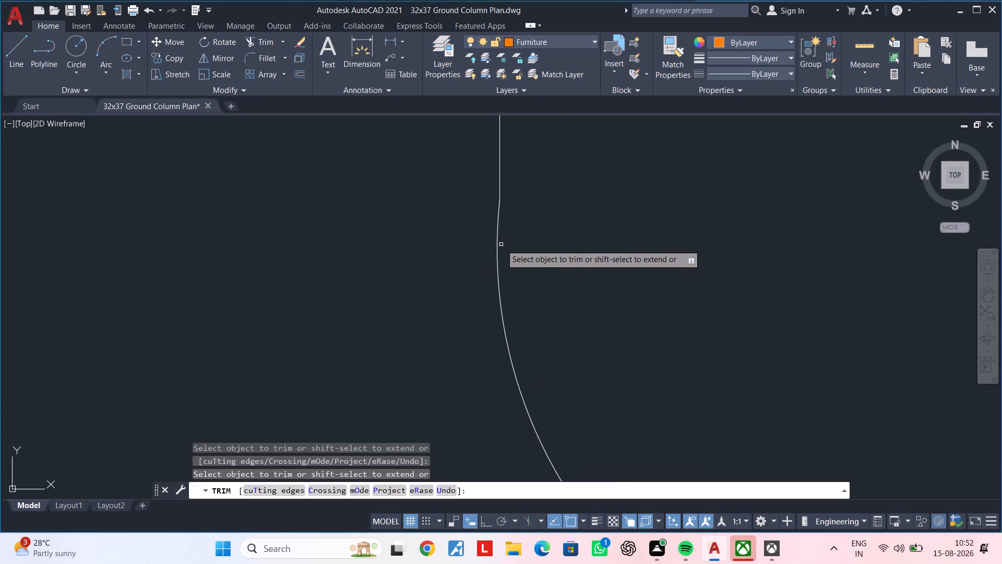
Trim the overlap where the southeast corner arc meets the table's east edge, and end the trimming.
{"action": "scroll", "coordinate": [516, 253], "scroll_direction": "down", "scroll_amount": 4}
{"action": "middle_click_drag", "start_coordinate": [747, 315], "coordinate": [402, 268]}
{"action": "scroll", "coordinate": [667, 270], "scroll_direction": "down", "scroll_amount": 1}
{"action": "middle_click_drag", "start_coordinate": [864, 274], "coordinate": [598, 288]}
{"action": "scroll", "coordinate": [625, 254], "scroll_direction": "up", "scroll_amount": 2}
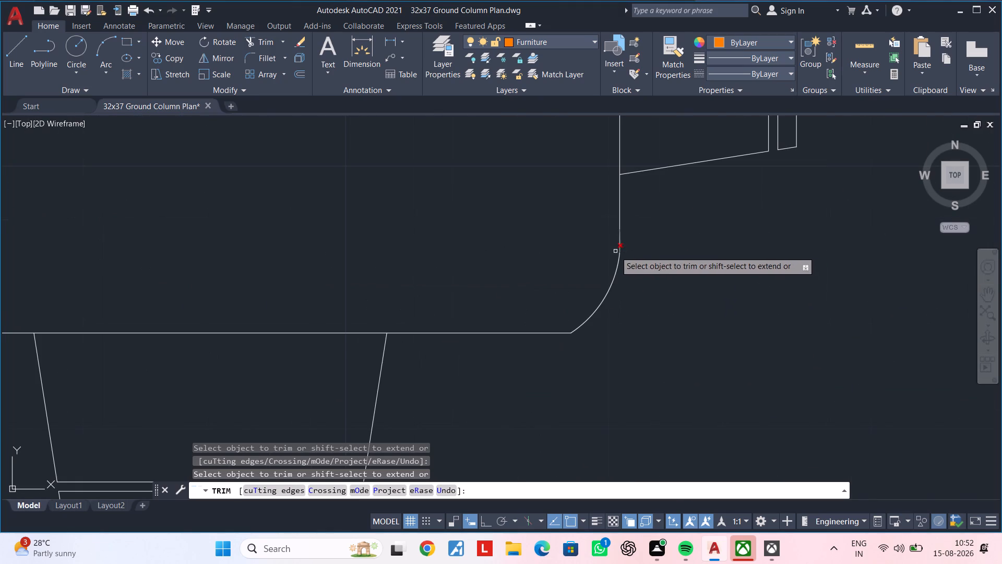
{"action": "scroll", "coordinate": [614, 246], "scroll_direction": "up", "scroll_amount": 3}
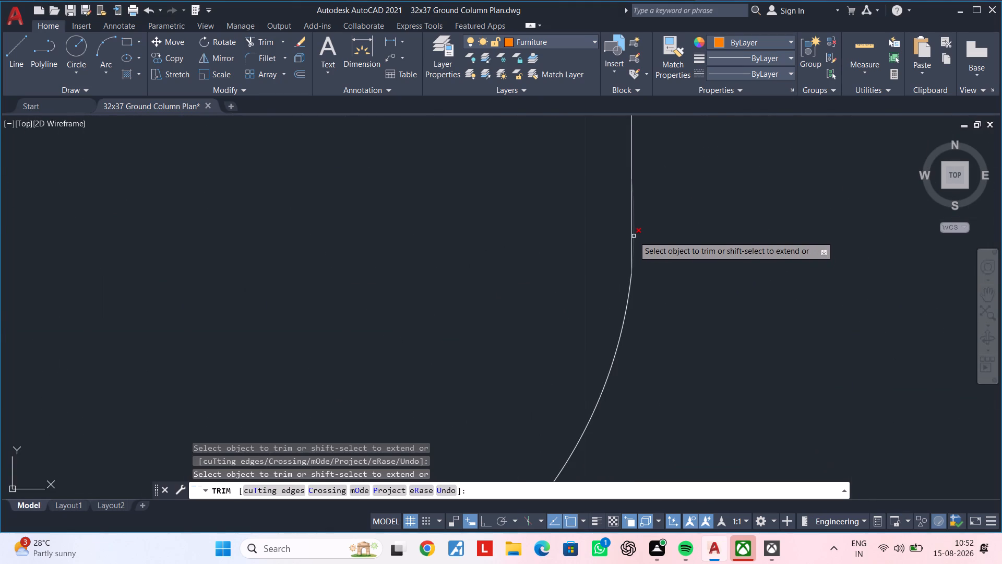
{"action": "left_click", "coordinate": [634, 236]}
{"action": "scroll", "coordinate": [637, 246], "scroll_direction": "down", "scroll_amount": 8}
{"action": "key", "text": "Escape"}
{"action": "key", "text": "Escape"}
{"action": "key", "text": "Escape"}
{"action": "key", "text": "Escape"}
{"action": "key", "text": "Escape"}
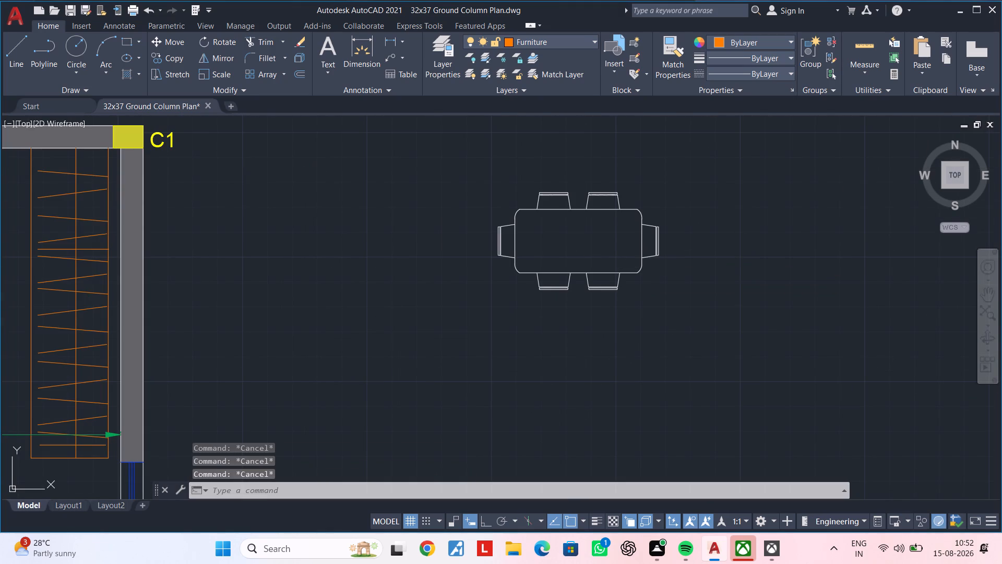
{"action": "key", "text": "Escape"}
{"action": "middle_click_drag", "start_coordinate": [595, 262], "coordinate": [540, 255]}
{"action": "key", "text": "Escape"}
{"action": "key", "text": "Escape"}
{"action": "key", "text": "Escape"}
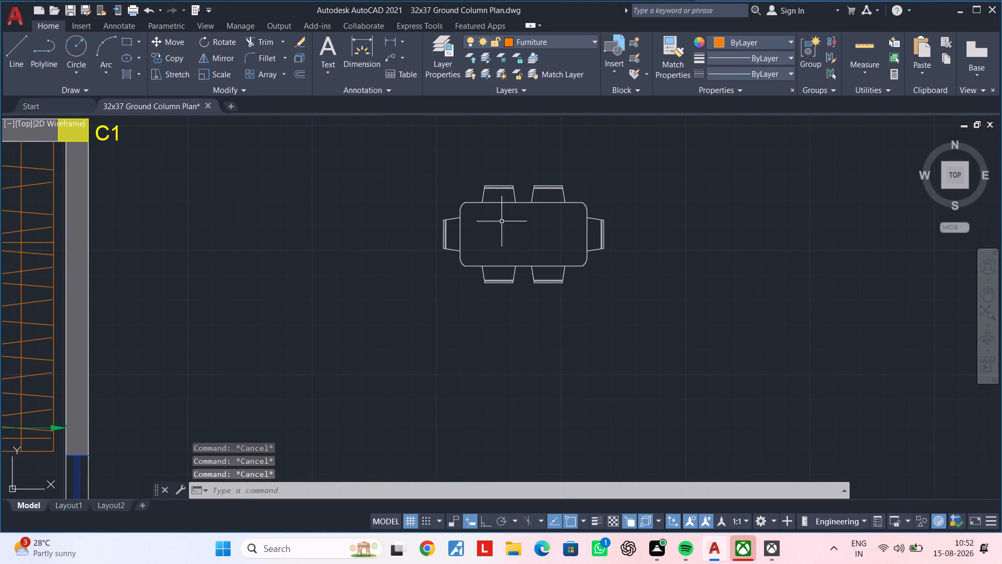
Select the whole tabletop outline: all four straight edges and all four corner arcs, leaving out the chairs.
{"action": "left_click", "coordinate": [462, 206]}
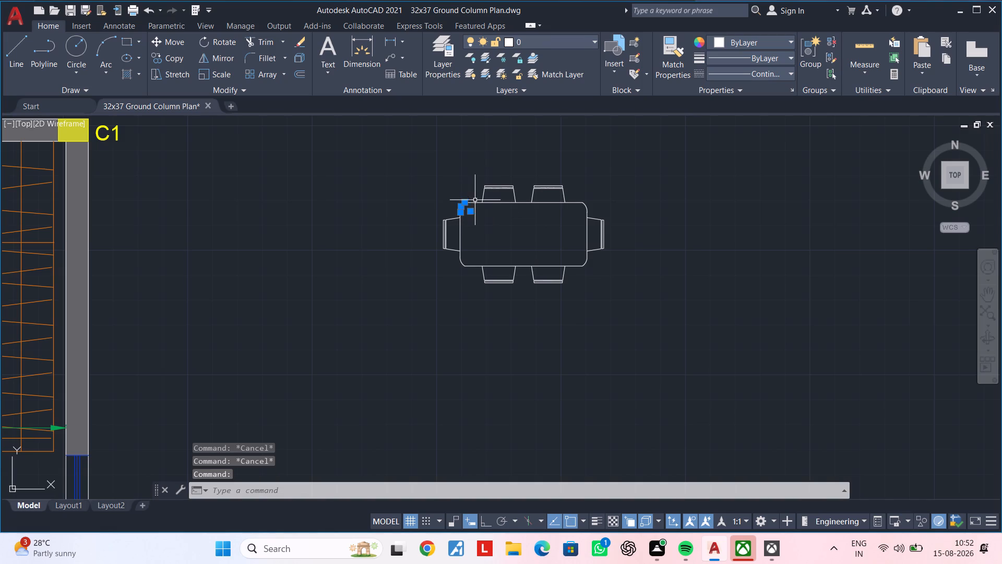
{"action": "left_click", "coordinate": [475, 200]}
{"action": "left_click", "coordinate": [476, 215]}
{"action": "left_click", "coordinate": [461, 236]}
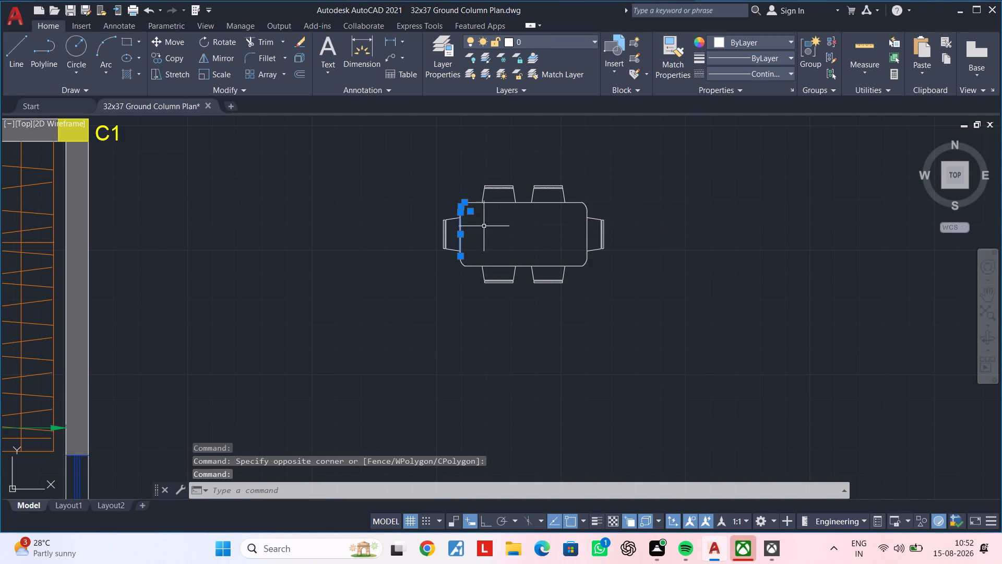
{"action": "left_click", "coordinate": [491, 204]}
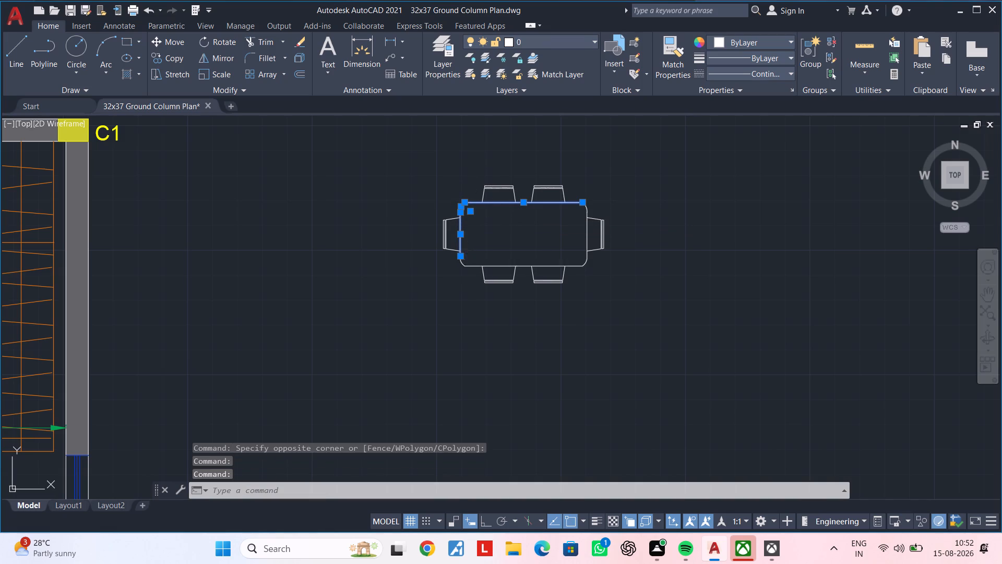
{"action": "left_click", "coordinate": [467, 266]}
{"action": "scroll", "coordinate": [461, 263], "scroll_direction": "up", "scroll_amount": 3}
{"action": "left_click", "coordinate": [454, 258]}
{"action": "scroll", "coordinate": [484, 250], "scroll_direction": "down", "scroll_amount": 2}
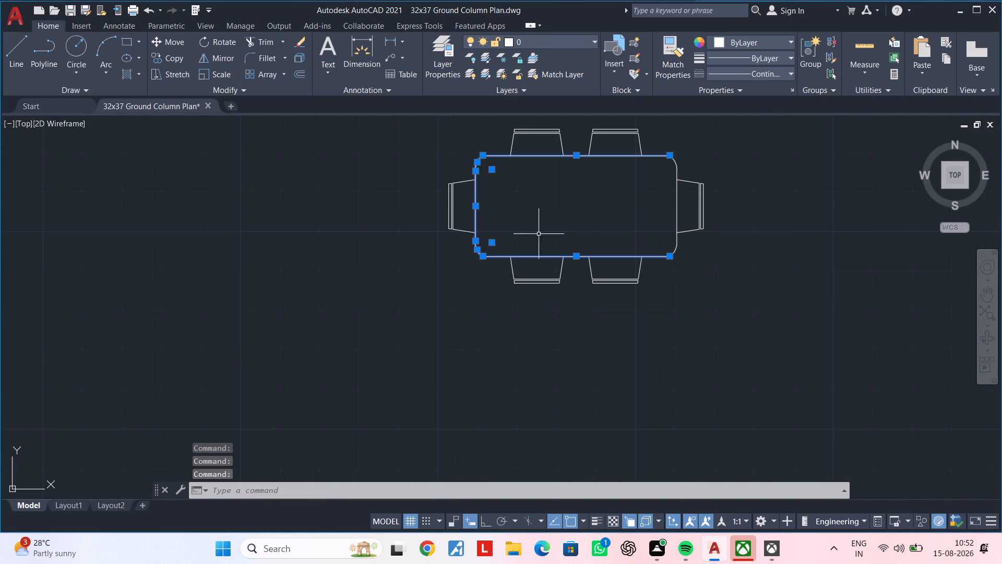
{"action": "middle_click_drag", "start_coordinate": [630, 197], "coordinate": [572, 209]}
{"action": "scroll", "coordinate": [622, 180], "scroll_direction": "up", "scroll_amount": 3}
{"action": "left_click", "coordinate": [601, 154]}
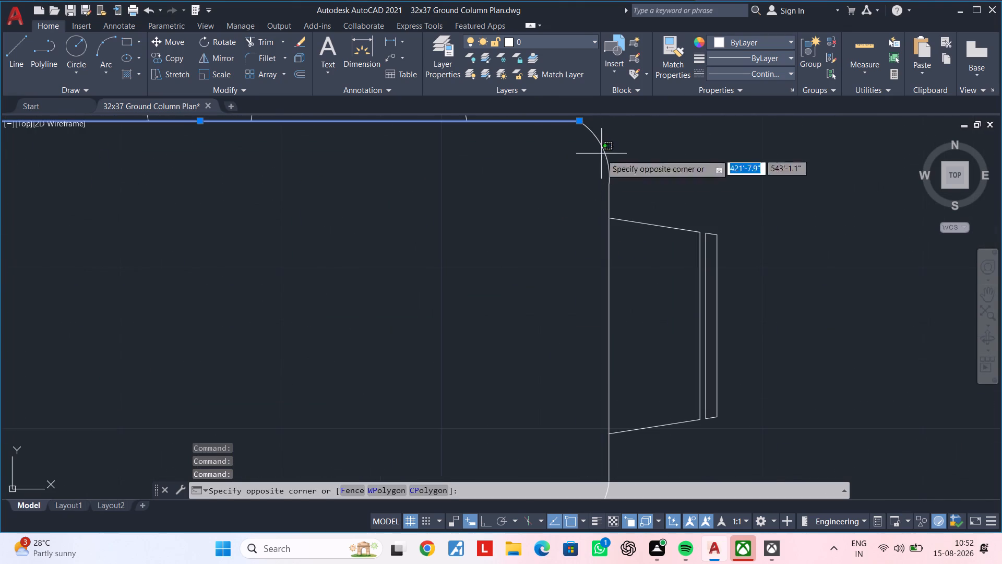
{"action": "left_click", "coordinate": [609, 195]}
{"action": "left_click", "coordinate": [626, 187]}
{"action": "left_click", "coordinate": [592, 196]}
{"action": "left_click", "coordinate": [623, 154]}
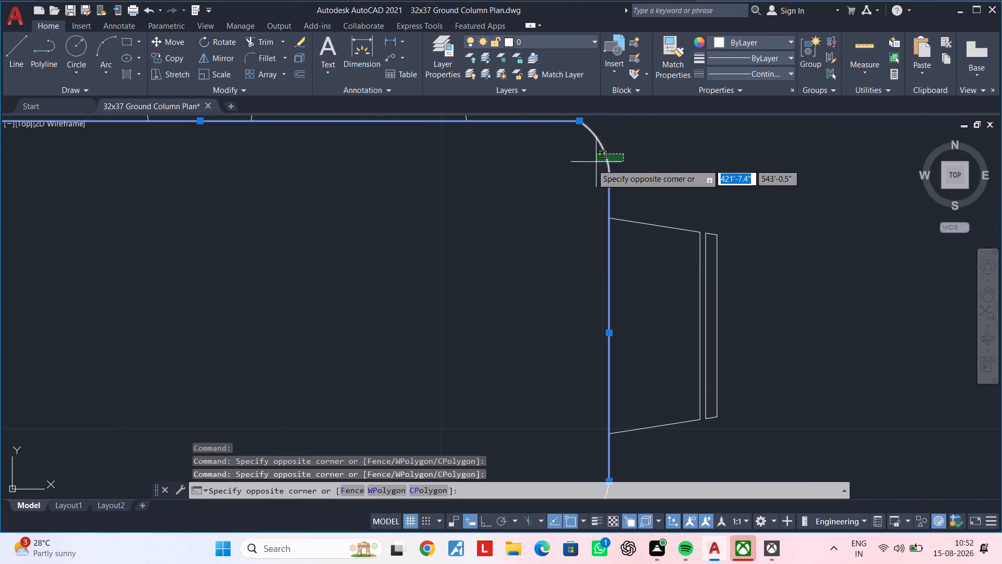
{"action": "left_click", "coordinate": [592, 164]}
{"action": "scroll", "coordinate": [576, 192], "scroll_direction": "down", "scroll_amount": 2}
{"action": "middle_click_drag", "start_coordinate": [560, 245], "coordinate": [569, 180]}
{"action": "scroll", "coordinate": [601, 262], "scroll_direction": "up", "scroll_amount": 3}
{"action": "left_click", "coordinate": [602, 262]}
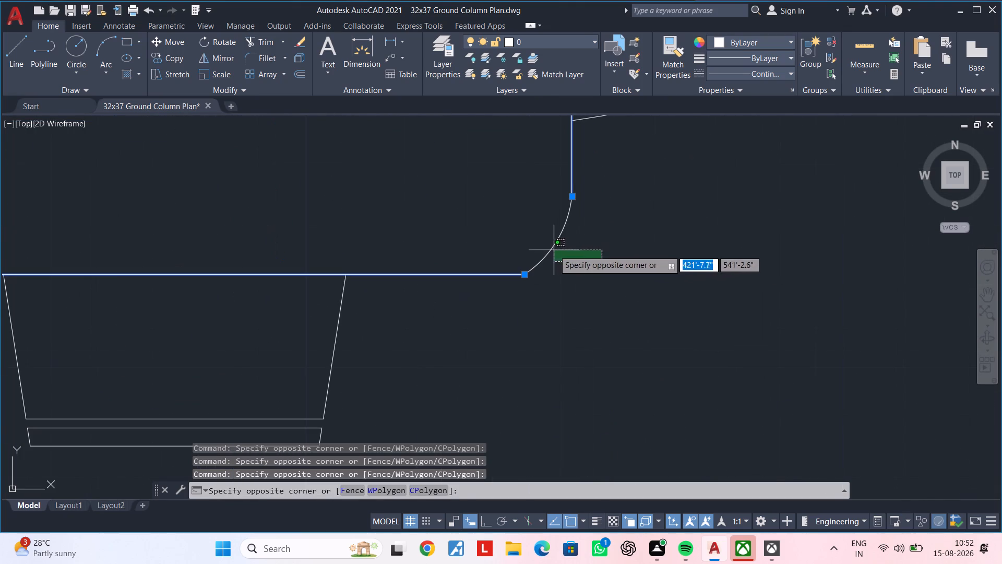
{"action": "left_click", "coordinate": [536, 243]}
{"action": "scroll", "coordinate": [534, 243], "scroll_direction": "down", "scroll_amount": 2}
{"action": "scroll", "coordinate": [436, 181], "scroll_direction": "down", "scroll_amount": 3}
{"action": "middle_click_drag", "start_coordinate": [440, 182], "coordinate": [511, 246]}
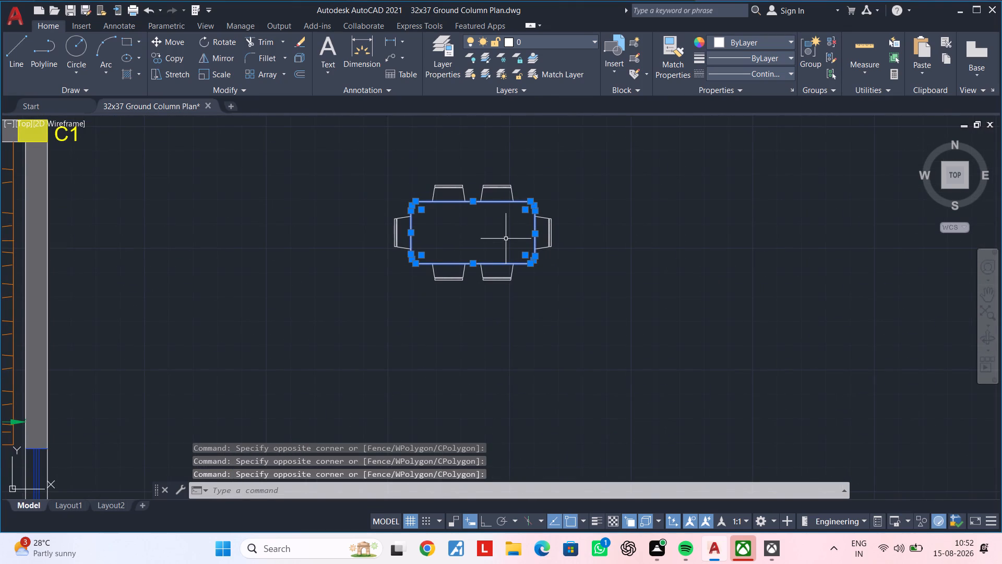
Offset the tabletop's north edge, northeast arc, east edge and southeast arc inward by 1".
{"action": "type", "text": "of"}
{"action": "key", "text": "space"}
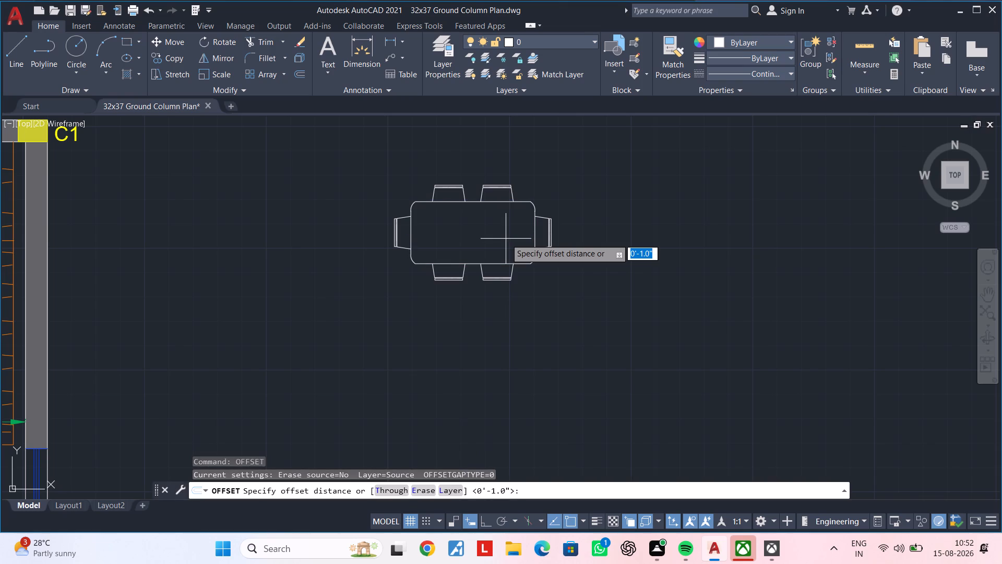
{"action": "type", "text": "1\""}
{"action": "key", "text": "Return"}
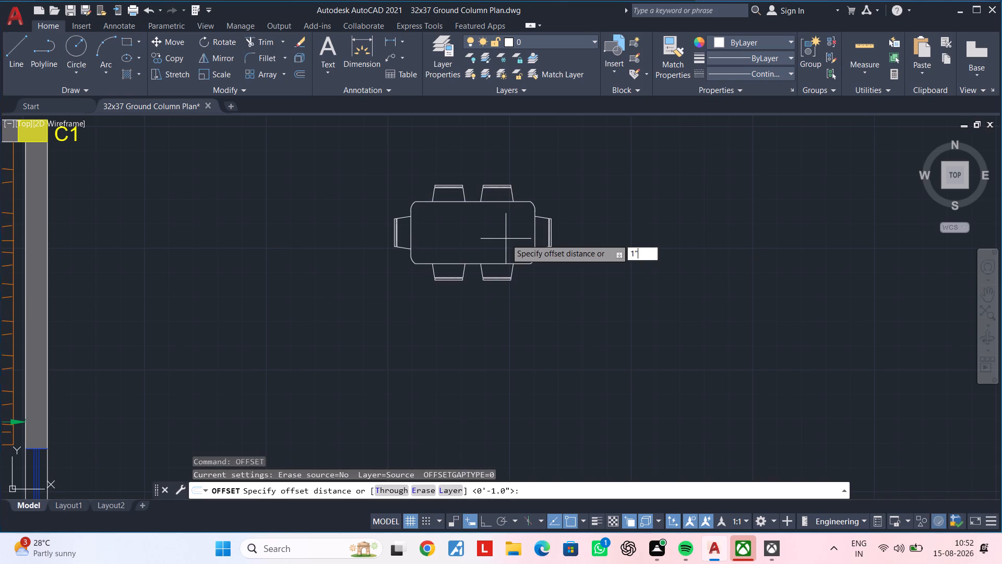
{"action": "left_click", "coordinate": [470, 200]}
{"action": "left_click", "coordinate": [470, 215]}
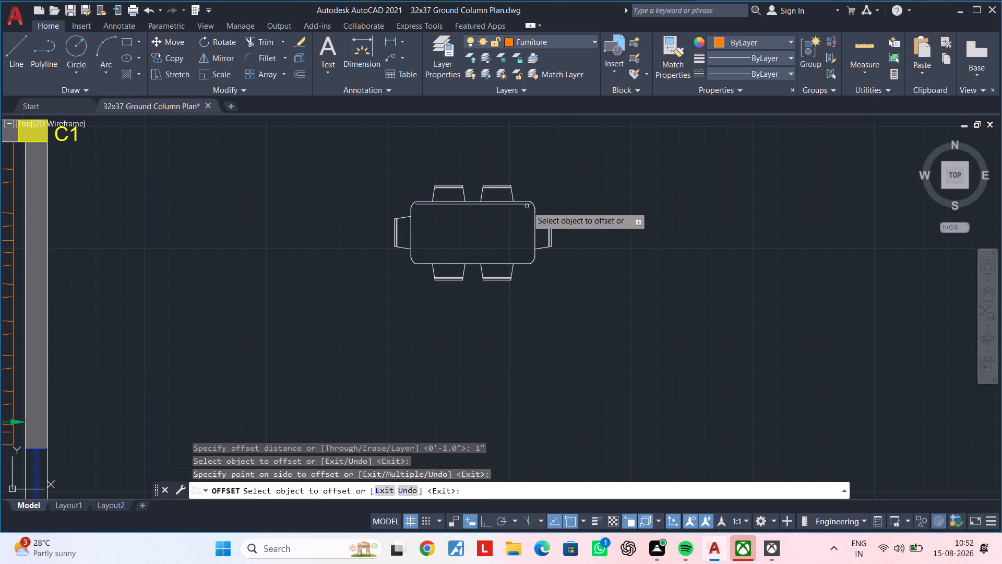
{"action": "scroll", "coordinate": [531, 201], "scroll_direction": "up", "scroll_amount": 1}
{"action": "left_click", "coordinate": [534, 205]}
{"action": "left_click", "coordinate": [524, 223]}
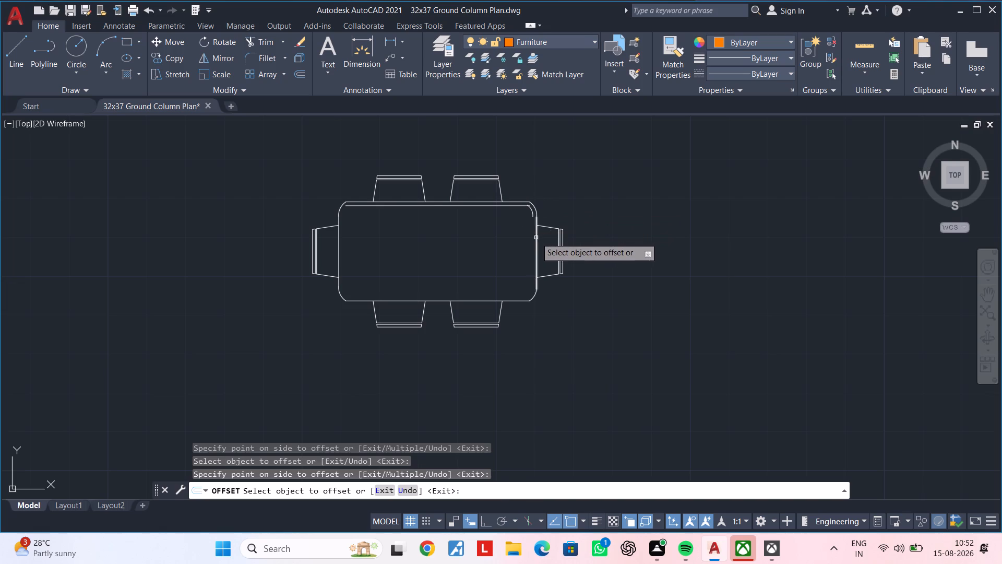
{"action": "left_click", "coordinate": [536, 238]}
{"action": "left_click", "coordinate": [504, 238]}
{"action": "left_click", "coordinate": [532, 296]}
{"action": "left_click", "coordinate": [514, 287]}
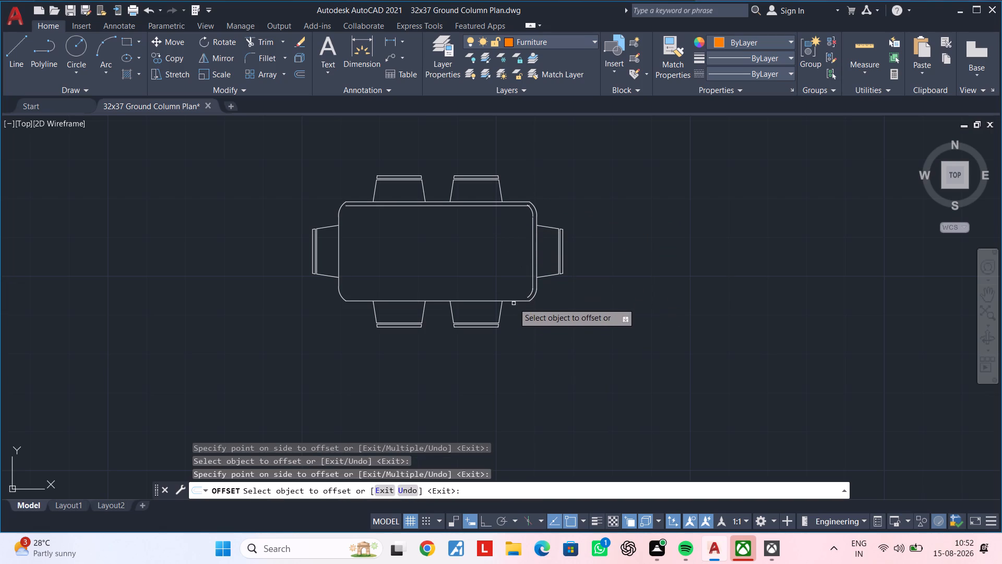
Offset the tabletop's south edge, west edge, southwest arc and northwest arc inward by the same distance, and end the offsetting.
{"action": "left_click", "coordinate": [514, 300]}
{"action": "left_click", "coordinate": [515, 281]}
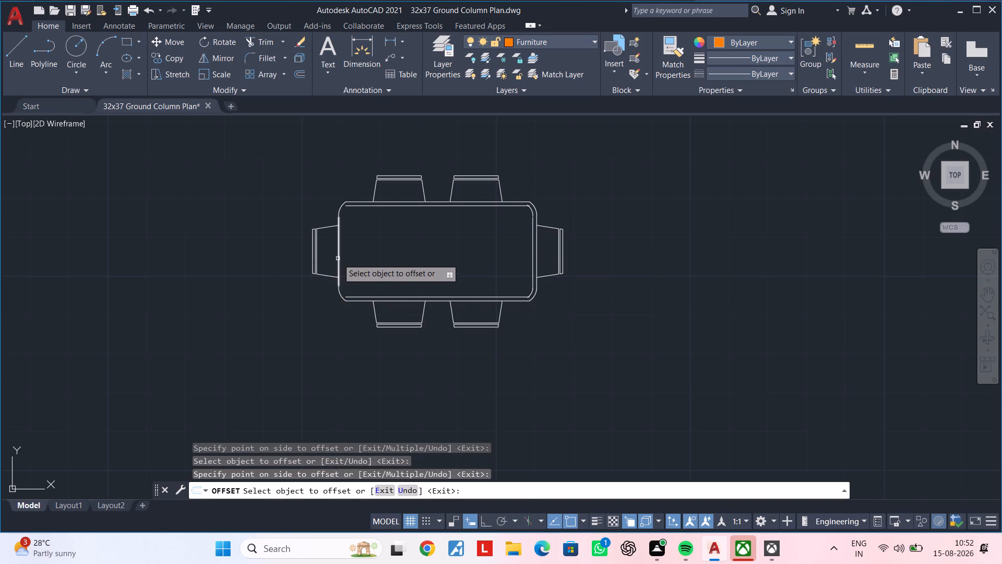
{"action": "left_click", "coordinate": [338, 258]}
{"action": "left_click", "coordinate": [381, 268]}
{"action": "left_click", "coordinate": [340, 295]}
{"action": "left_click", "coordinate": [349, 288]}
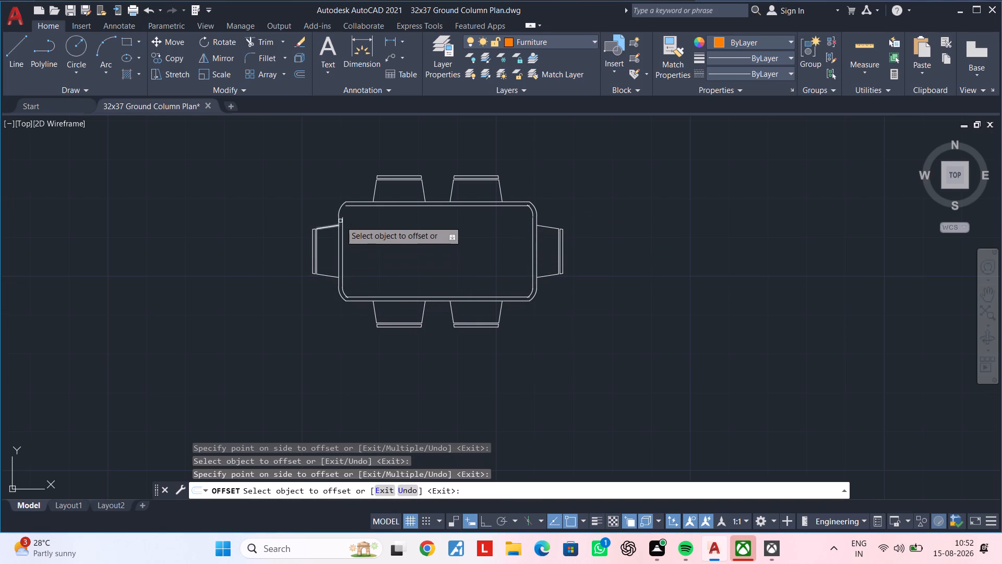
{"action": "left_click", "coordinate": [342, 207]}
{"action": "left_click", "coordinate": [345, 215]}
{"action": "key", "text": "Escape"}
{"action": "key", "text": "Escape"}
{"action": "key", "text": "Escape"}
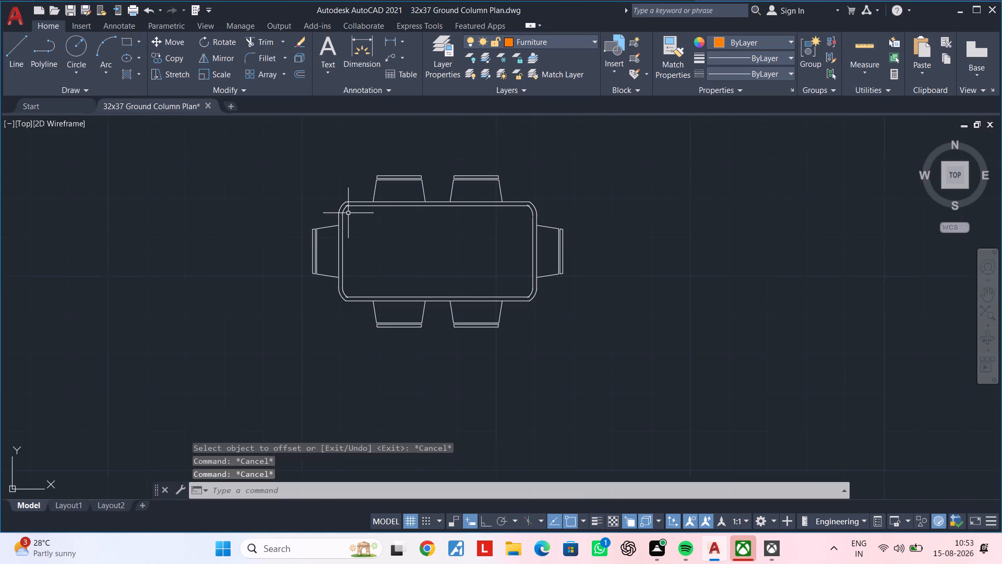
Trim the overlapping ends where the inset northwest arc crosses the inset north edge.
{"action": "scroll", "coordinate": [347, 213], "scroll_direction": "up", "scroll_amount": 4}
{"action": "middle_click_drag", "start_coordinate": [346, 211], "coordinate": [355, 230]}
{"action": "key", "text": "Escape"}
{"action": "key", "text": "Escape"}
{"action": "key", "text": "Escape"}
{"action": "key", "text": "Escape"}
{"action": "key", "text": "Escape"}
{"action": "key", "text": "Escape"}
{"action": "key", "text": "Escape"}
{"action": "key", "text": "Escape"}
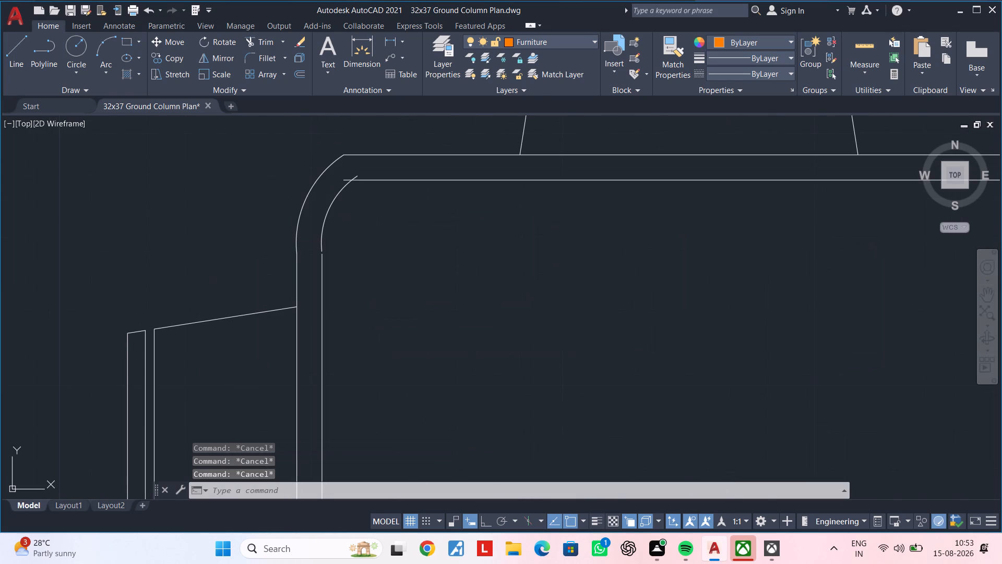
{"action": "type", "text": "tr"}
{"action": "key", "text": "space"}
{"action": "left_click", "coordinate": [344, 181]}
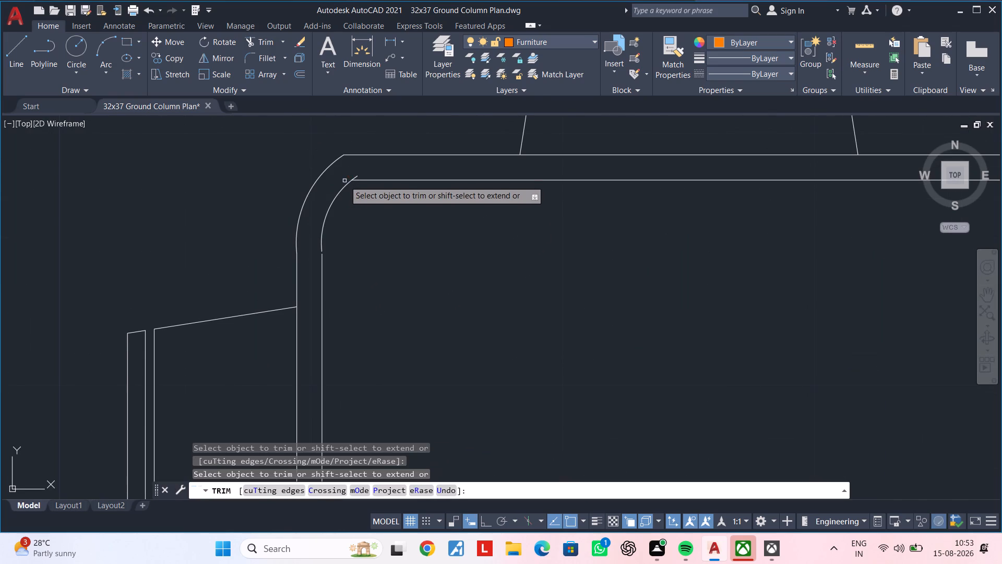
{"action": "left_click", "coordinate": [357, 175]}
{"action": "key", "text": "Escape"}
{"action": "key", "text": "Escape"}
Extend the lower end of the inset northwest arc around to the inset north edge.
{"action": "type", "text": "ex"}
{"action": "key", "text": "space"}
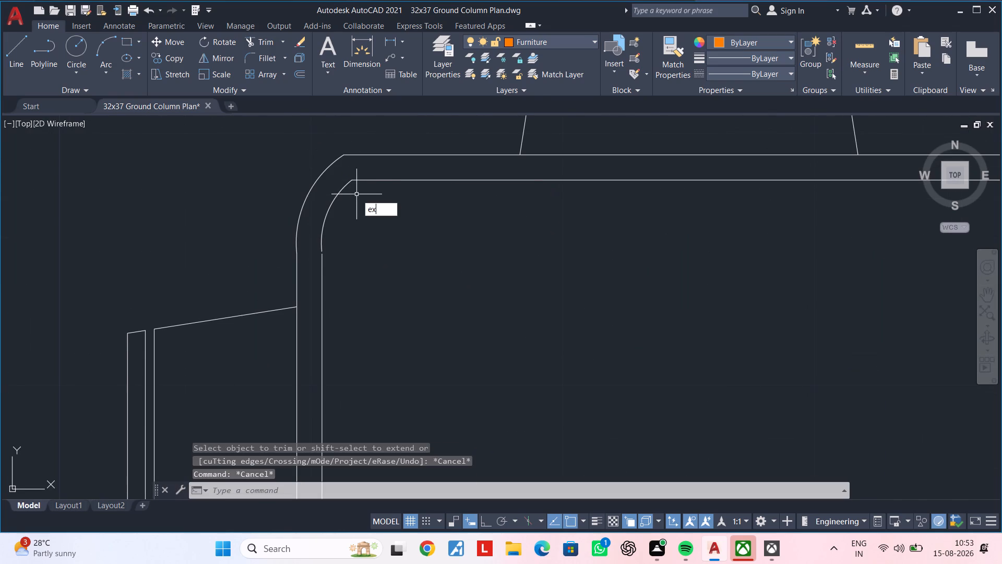
{"action": "left_click", "coordinate": [325, 221]}
{"action": "key", "text": "Escape"}
{"action": "key", "text": "Escape"}
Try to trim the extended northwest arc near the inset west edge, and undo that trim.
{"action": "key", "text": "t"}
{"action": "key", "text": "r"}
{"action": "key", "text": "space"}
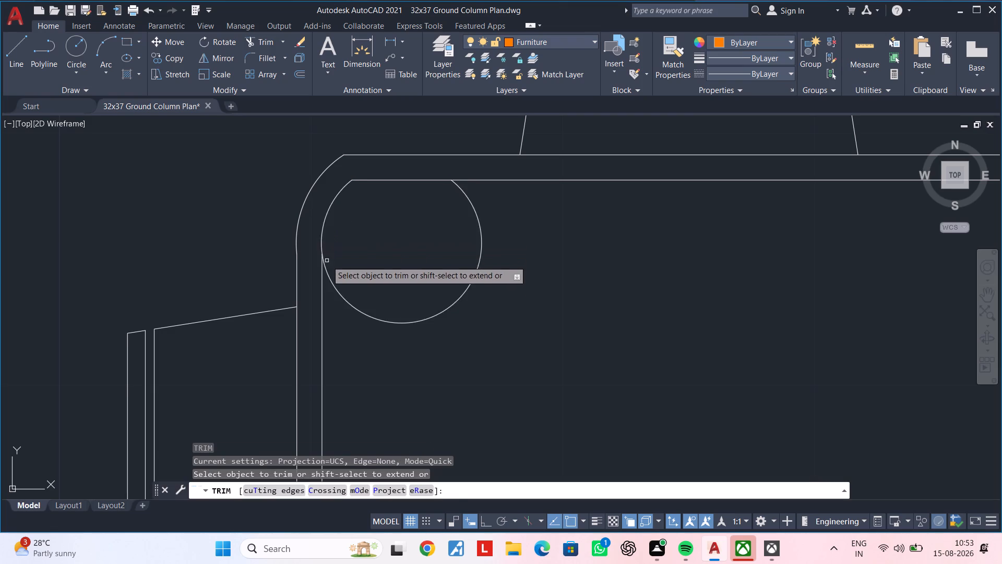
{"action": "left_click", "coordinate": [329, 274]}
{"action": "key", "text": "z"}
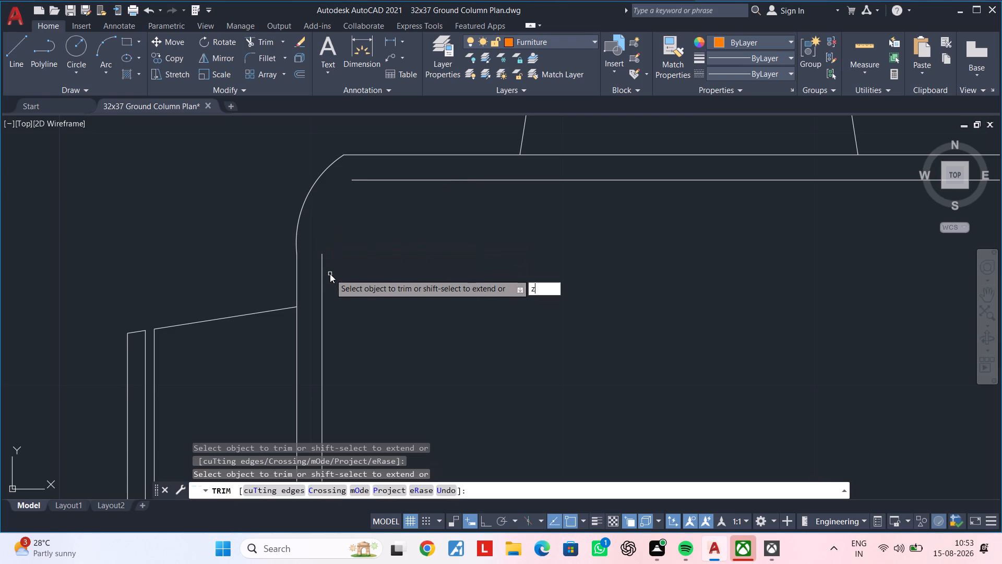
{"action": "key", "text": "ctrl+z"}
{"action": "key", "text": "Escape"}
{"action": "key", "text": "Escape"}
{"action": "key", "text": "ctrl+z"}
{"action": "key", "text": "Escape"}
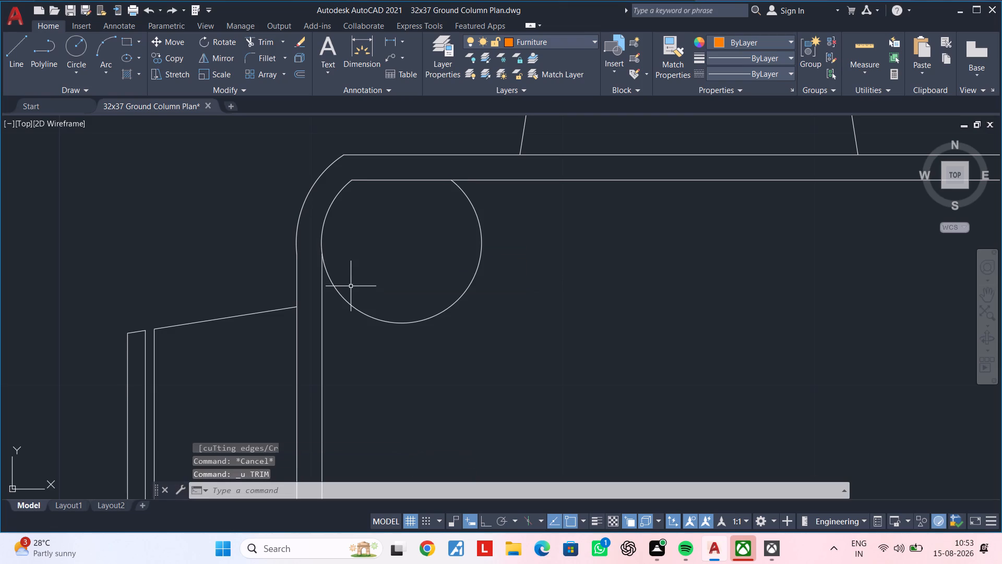
Extend the inset west edge up to the inset northwest arc.
{"action": "scroll", "coordinate": [304, 254], "scroll_direction": "up", "scroll_amount": 4}
{"action": "key", "text": "Escape"}
{"action": "key", "text": "Escape"}
{"action": "type", "text": "ex"}
{"action": "key", "text": "space"}
{"action": "left_click", "coordinate": [360, 296]}
{"action": "left_click", "coordinate": [366, 296]}
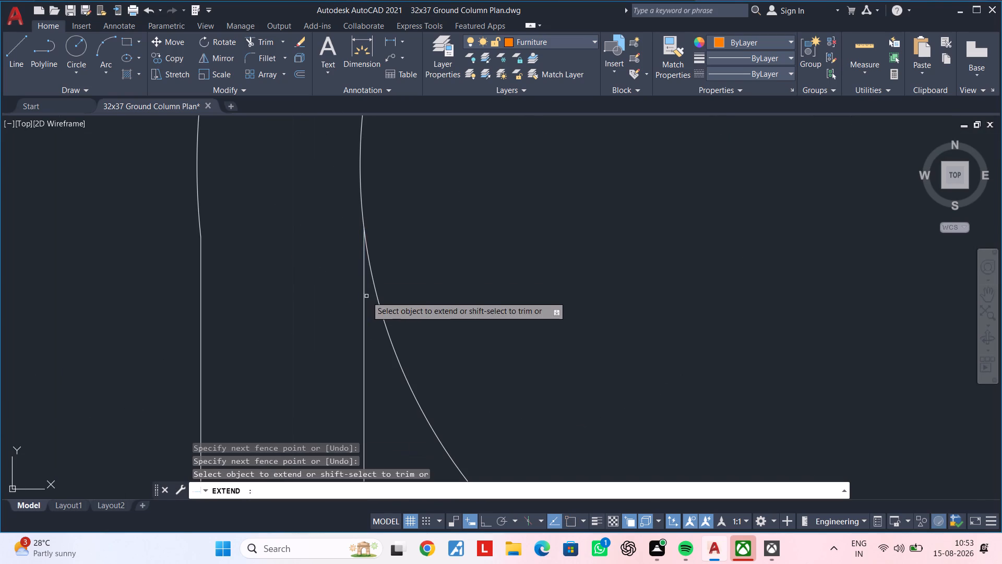
{"action": "scroll", "coordinate": [411, 290], "scroll_direction": "down", "scroll_amount": 3}
{"action": "middle_click_drag", "start_coordinate": [455, 284], "coordinate": [408, 228]}
{"action": "key", "text": "Escape"}
Trim the surplus loop of the inset northwest arc beyond its junction with the inset west edge.
{"action": "type", "text": "tr"}
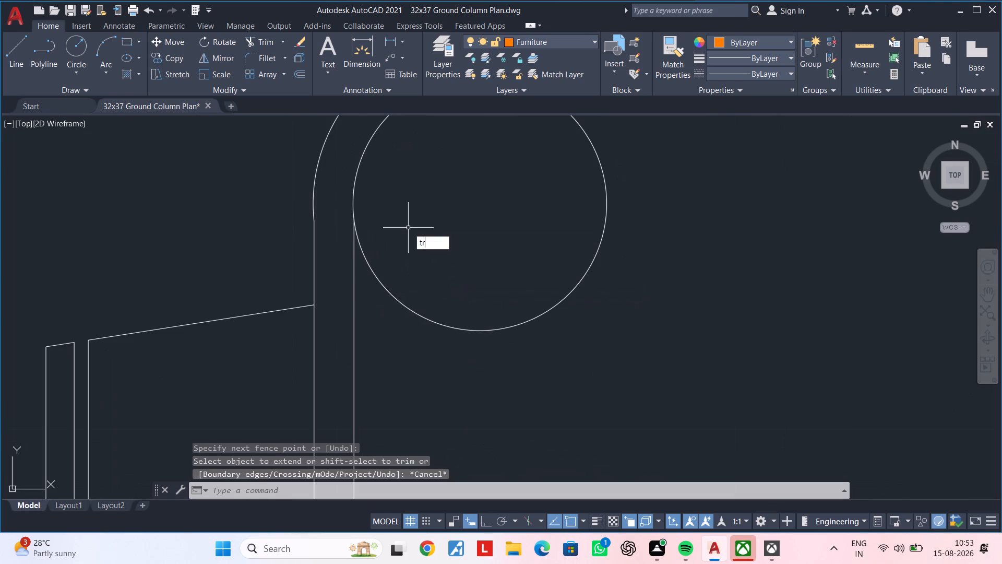
{"action": "key", "text": "space"}
{"action": "left_click", "coordinate": [380, 280]}
Extend the inset east edge up to the inset northeast arc.
{"action": "scroll", "coordinate": [392, 279], "scroll_direction": "down", "scroll_amount": 3}
{"action": "middle_click_drag", "start_coordinate": [520, 273], "coordinate": [511, 271]}
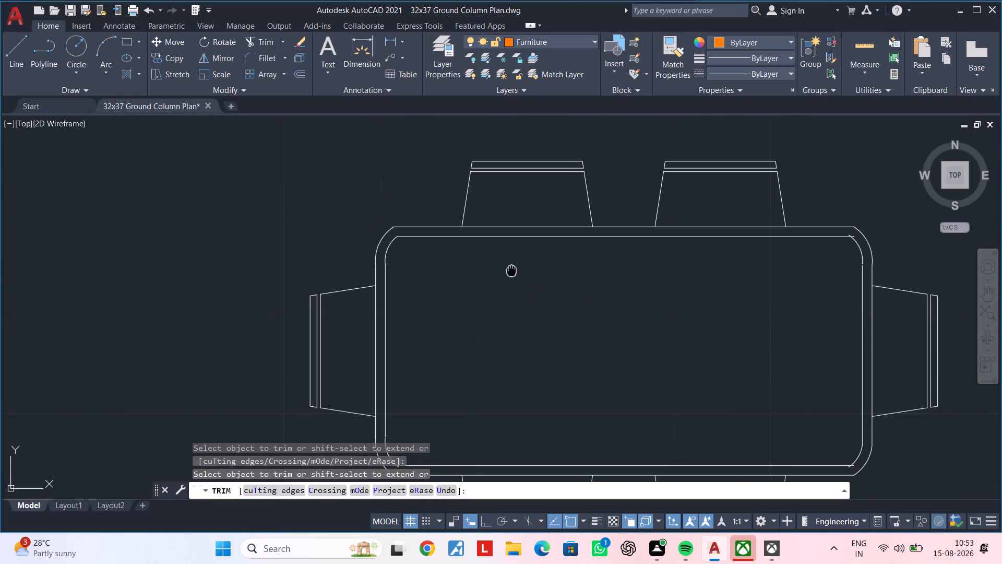
{"action": "middle_click_drag", "start_coordinate": [511, 271], "coordinate": [320, 230]}
{"action": "scroll", "coordinate": [512, 232], "scroll_direction": "down", "scroll_amount": 1}
{"action": "middle_click_drag", "start_coordinate": [512, 232], "coordinate": [345, 232]}
{"action": "scroll", "coordinate": [422, 219], "scroll_direction": "up", "scroll_amount": 3}
{"action": "middle_click_drag", "start_coordinate": [440, 216], "coordinate": [404, 214]}
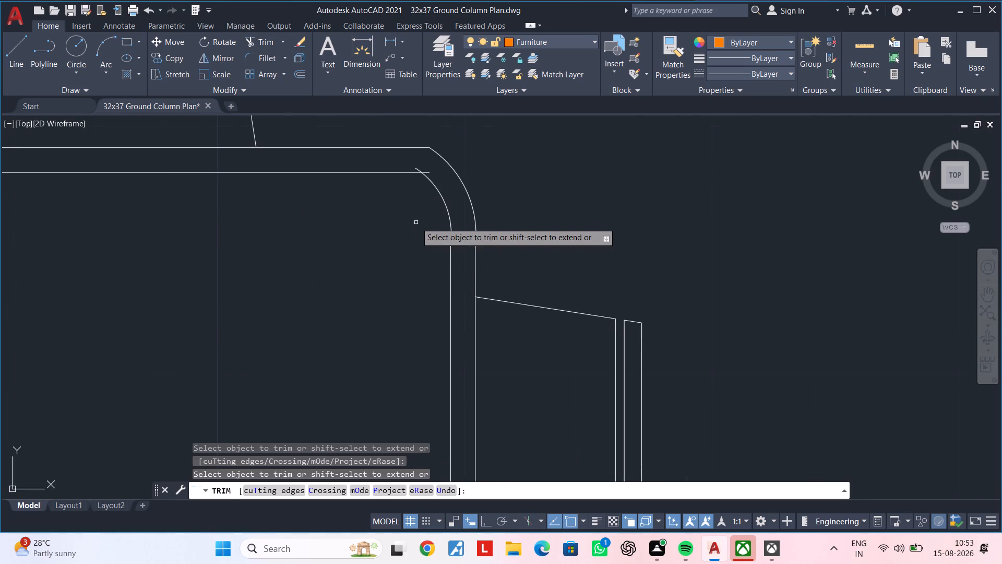
{"action": "scroll", "coordinate": [416, 222], "scroll_direction": "up", "scroll_amount": 1}
{"action": "middle_click_drag", "start_coordinate": [421, 233], "coordinate": [411, 233]}
{"action": "key", "text": "Escape"}
{"action": "key", "text": "Escape"}
{"action": "type", "text": "ex"}
{"action": "key", "text": "space"}
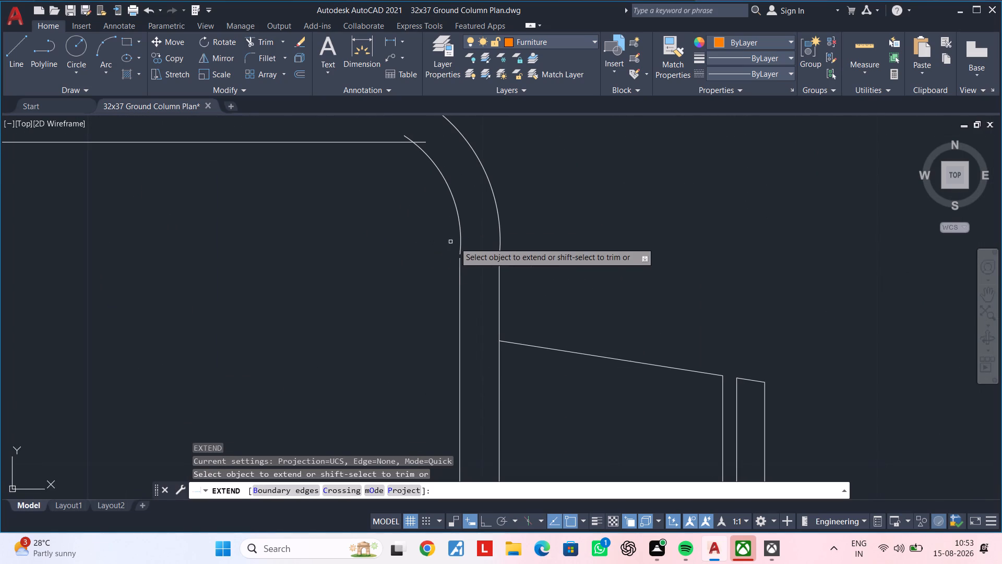
{"action": "left_click", "coordinate": [459, 268]}
{"action": "key", "text": "Escape"}
{"action": "key", "text": "Escape"}
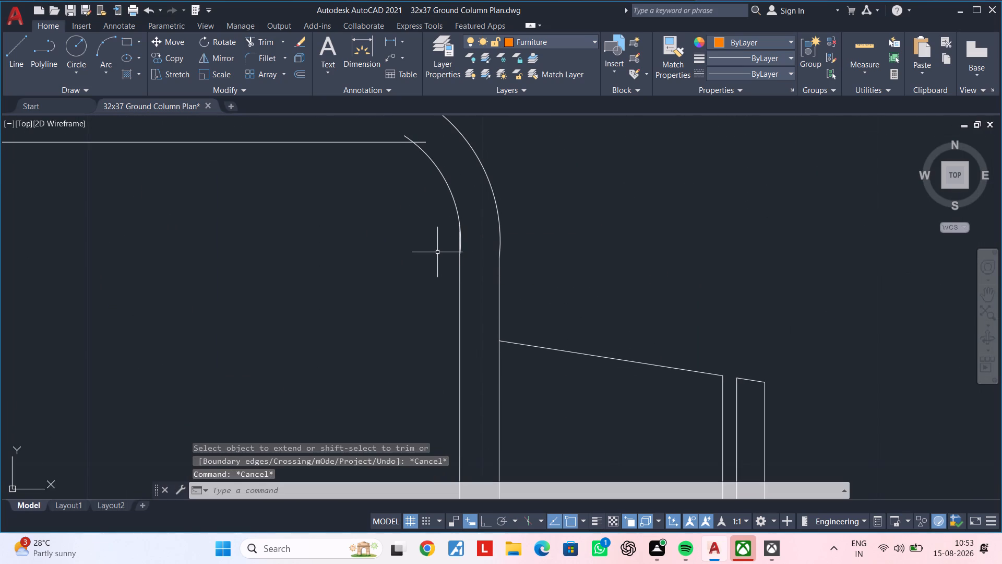
Trim the overlapping ends where the inset northeast arc crosses the inset north edge.
{"action": "type", "text": "tr"}
{"action": "key", "text": "space"}
{"action": "left_click", "coordinate": [409, 137]}
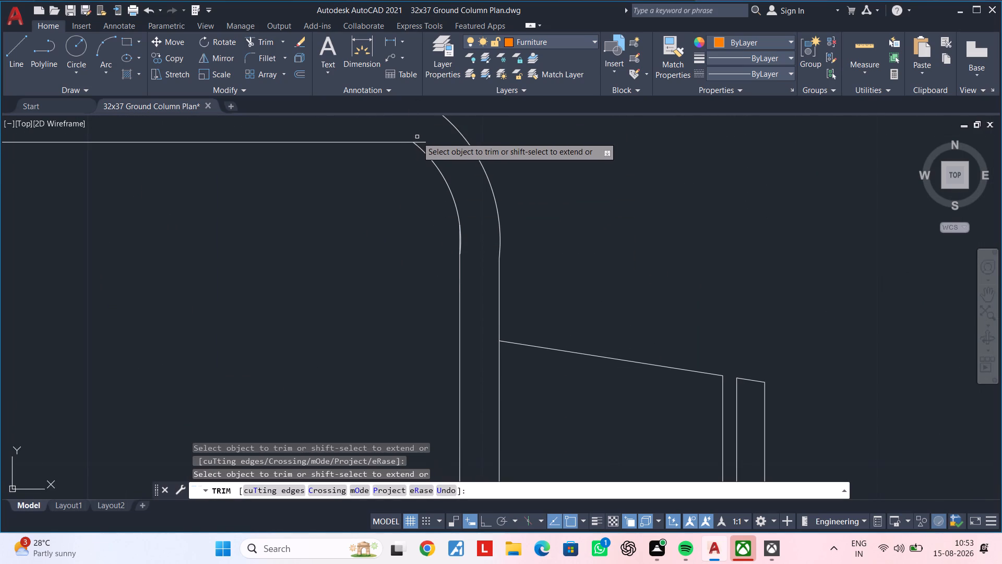
{"action": "left_click", "coordinate": [424, 142]}
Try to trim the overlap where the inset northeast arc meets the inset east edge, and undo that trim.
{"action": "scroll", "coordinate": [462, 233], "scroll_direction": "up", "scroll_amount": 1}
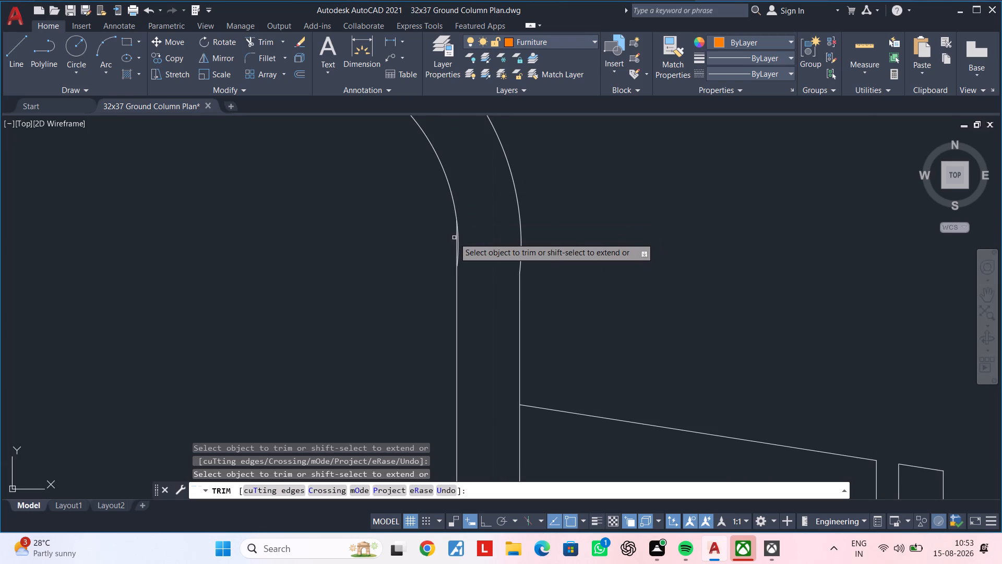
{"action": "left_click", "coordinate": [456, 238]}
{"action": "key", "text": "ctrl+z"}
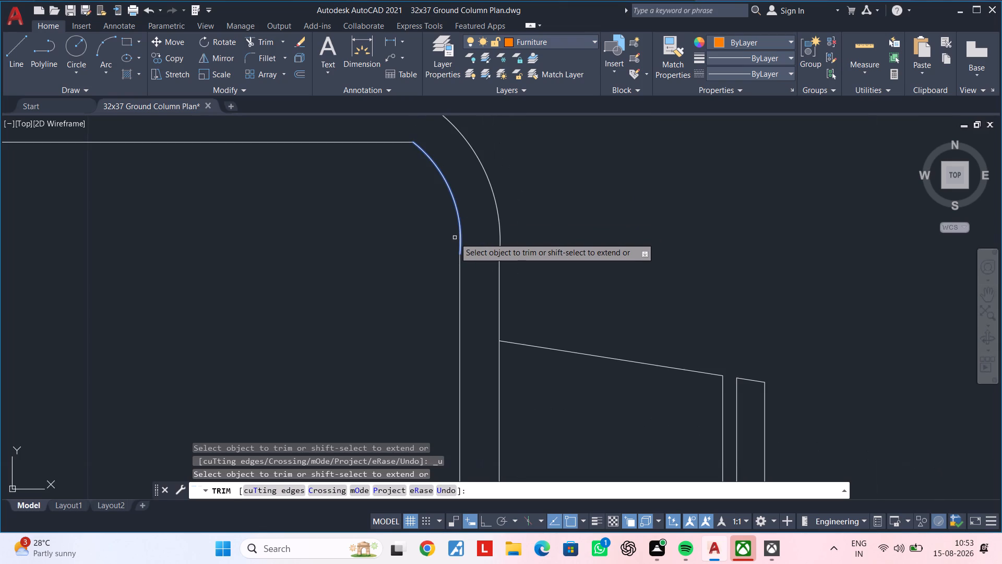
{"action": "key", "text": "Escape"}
Trim the overhanging tail of the inset northeast arc beside the inset east edge.
{"action": "scroll", "coordinate": [464, 229], "scroll_direction": "up", "scroll_amount": 6}
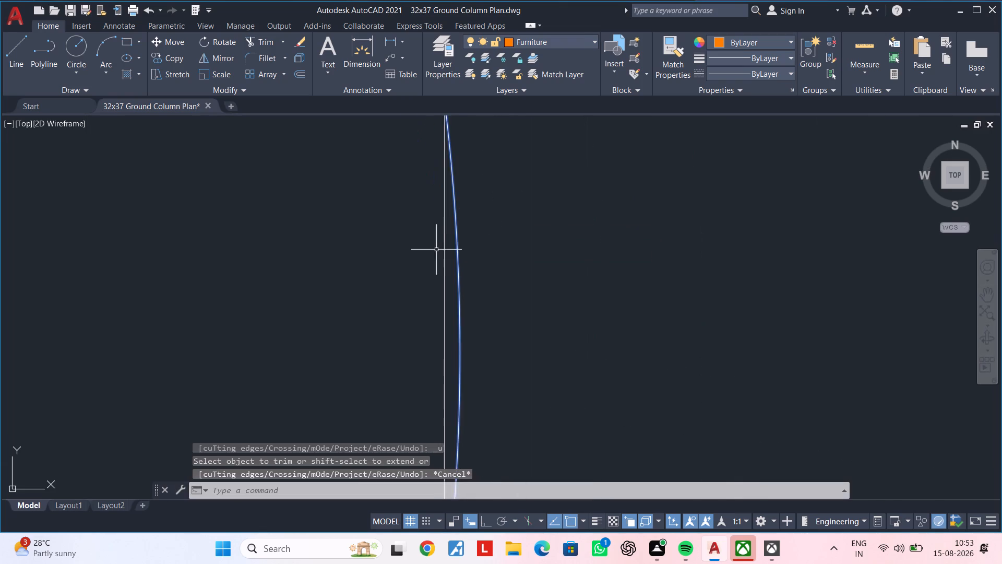
{"action": "scroll", "coordinate": [436, 250], "scroll_direction": "down", "scroll_amount": 1}
{"action": "key", "text": "Escape"}
{"action": "key", "text": "Escape"}
{"action": "key", "text": "Escape"}
{"action": "left_click", "coordinate": [511, 247]}
{"action": "scroll", "coordinate": [512, 247], "scroll_direction": "down", "scroll_amount": 2}
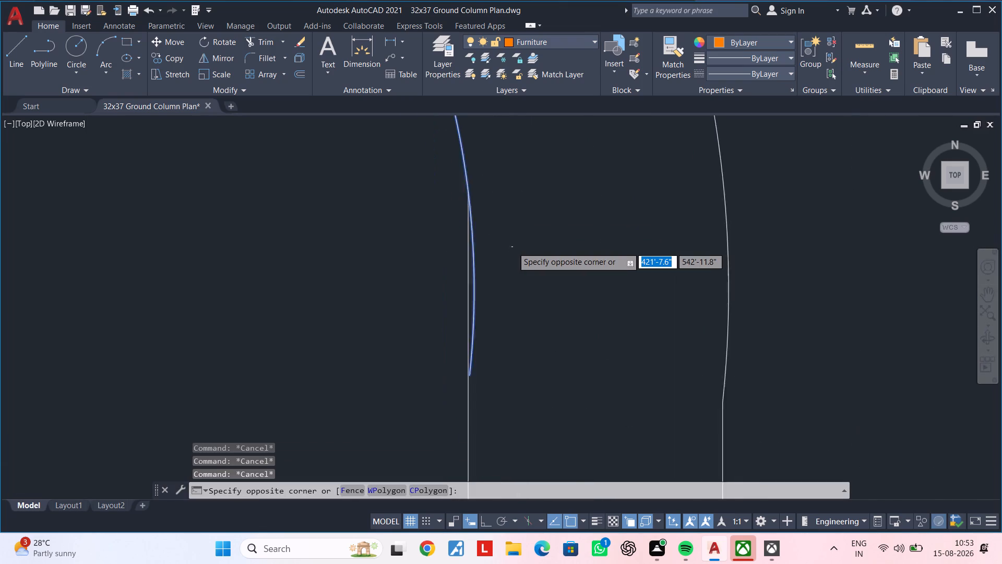
{"action": "left_click", "coordinate": [471, 255]}
{"action": "key", "text": "Escape"}
{"action": "key", "text": "Escape"}
{"action": "type", "text": "tr"}
{"action": "key", "text": "space"}
{"action": "left_click", "coordinate": [490, 262]}
Trim the overlapping ends where the inset southeast arc crosses the inset south edge.
{"action": "scroll", "coordinate": [494, 264], "scroll_direction": "down", "scroll_amount": 4}
{"action": "middle_click_drag", "start_coordinate": [498, 297], "coordinate": [510, 179]}
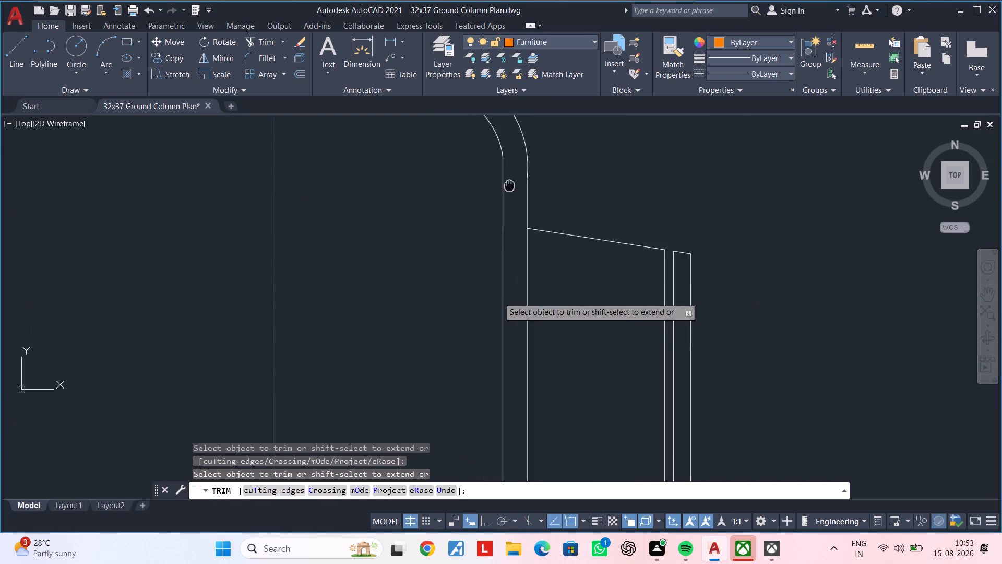
{"action": "middle_click_drag", "start_coordinate": [510, 179], "coordinate": [510, 176]}
{"action": "scroll", "coordinate": [496, 261], "scroll_direction": "down", "scroll_amount": 2}
{"action": "middle_click_drag", "start_coordinate": [485, 302], "coordinate": [494, 167]}
{"action": "scroll", "coordinate": [485, 278], "scroll_direction": "up", "scroll_amount": 3}
{"action": "middle_click_drag", "start_coordinate": [498, 283], "coordinate": [466, 230]}
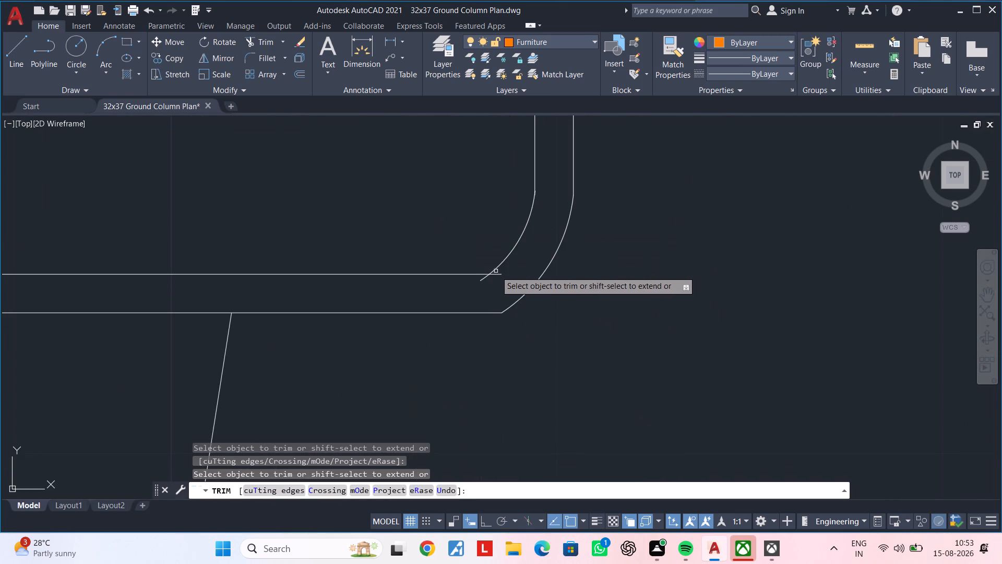
{"action": "left_click", "coordinate": [497, 275]}
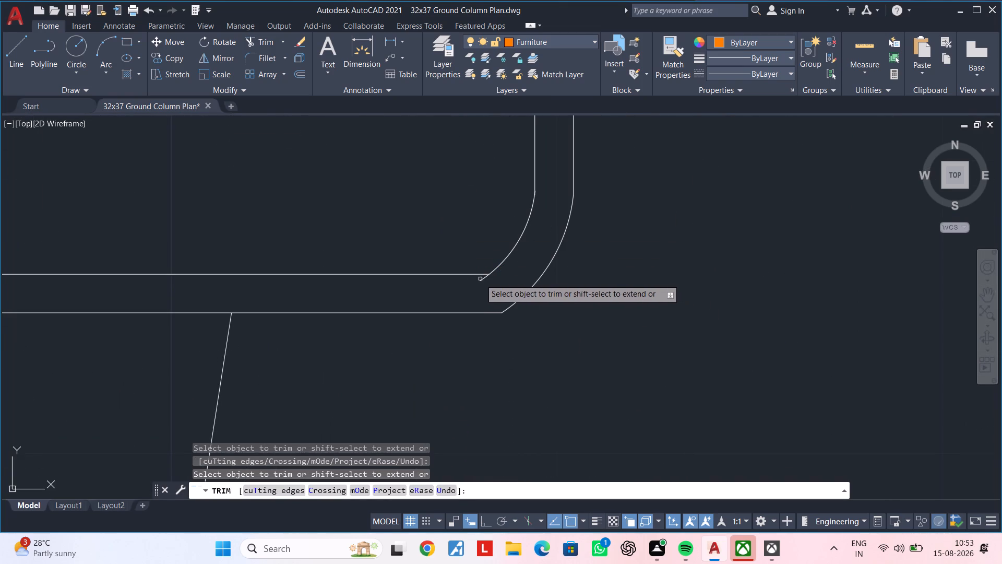
{"action": "left_click", "coordinate": [483, 279]}
Trim the overlapping ends where the inset southeast arc crosses the inset east edge.
{"action": "scroll", "coordinate": [543, 191], "scroll_direction": "up", "scroll_amount": 6}
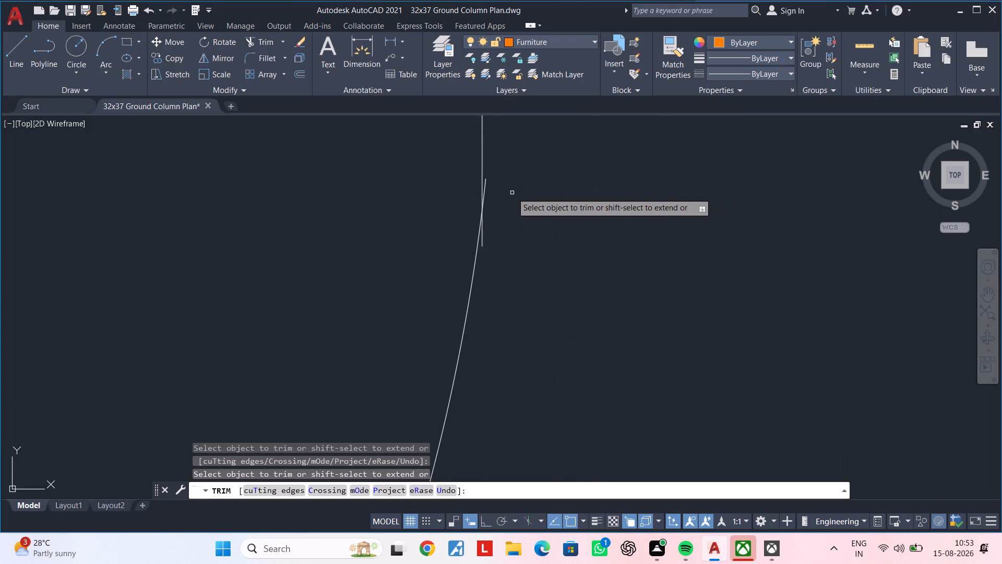
{"action": "left_click", "coordinate": [484, 185]}
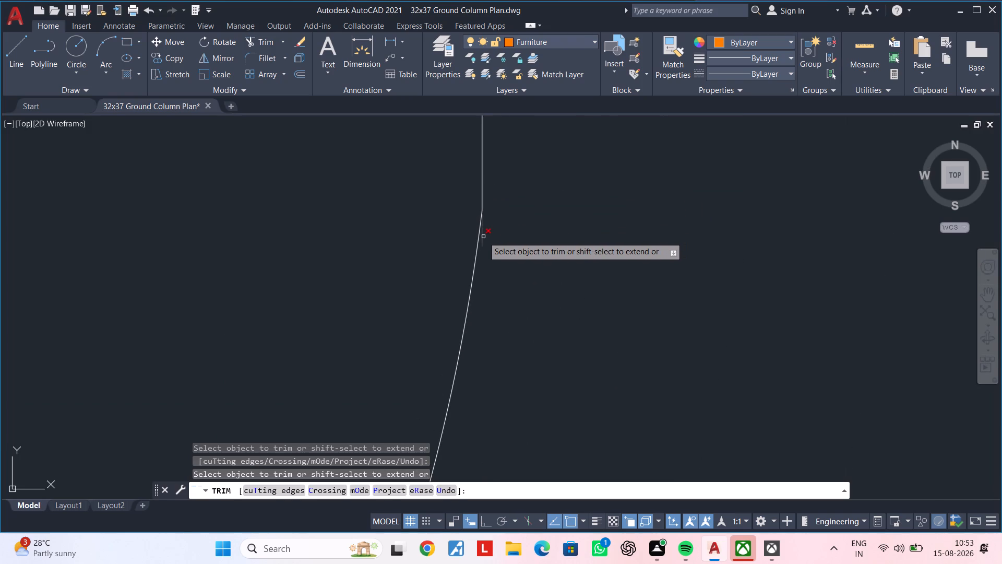
{"action": "left_click", "coordinate": [483, 237]}
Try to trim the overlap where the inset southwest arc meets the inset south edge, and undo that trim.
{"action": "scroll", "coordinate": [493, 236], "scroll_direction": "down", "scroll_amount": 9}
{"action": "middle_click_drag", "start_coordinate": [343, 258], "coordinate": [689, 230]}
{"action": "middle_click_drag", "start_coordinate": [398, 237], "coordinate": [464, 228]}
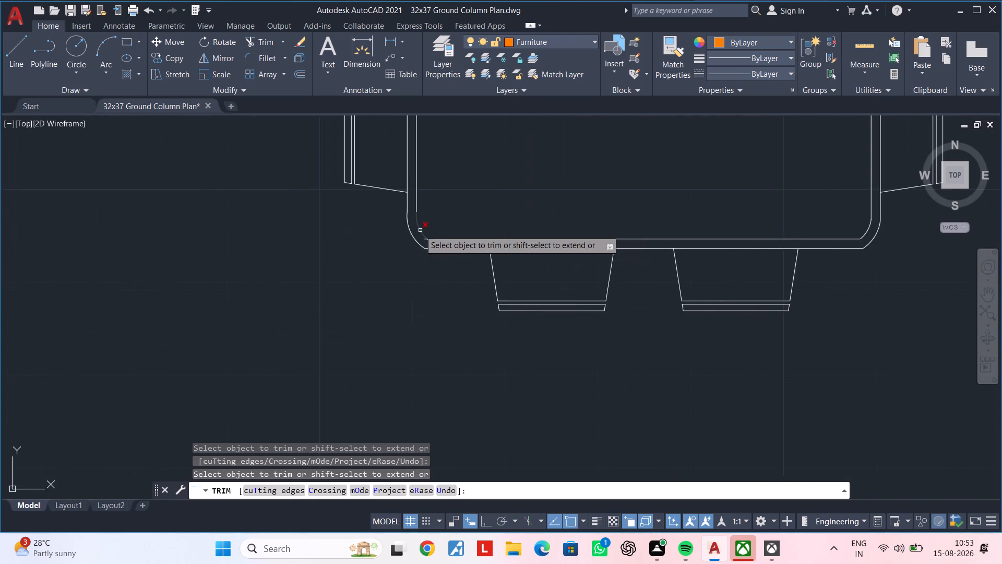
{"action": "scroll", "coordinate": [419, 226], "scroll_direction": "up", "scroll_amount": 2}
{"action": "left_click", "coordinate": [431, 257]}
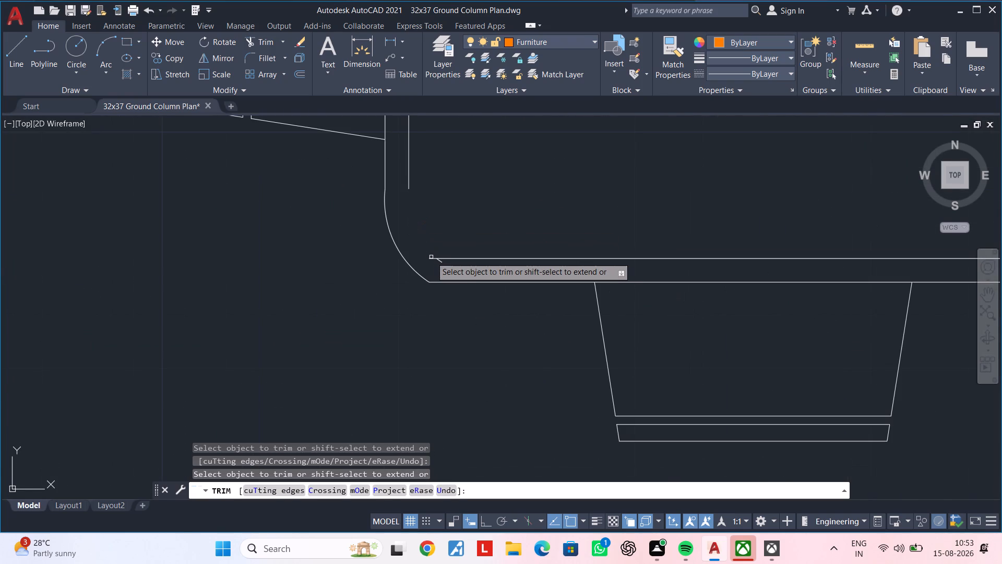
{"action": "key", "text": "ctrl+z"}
Stretch the upper end of the tabletop's inset southwest arc to meet the lower end of the inset west edge.
{"action": "scroll", "coordinate": [435, 249], "scroll_direction": "down", "scroll_amount": 5}
{"action": "middle_click_drag", "start_coordinate": [398, 261], "coordinate": [469, 238]}
{"action": "scroll", "coordinate": [402, 260], "scroll_direction": "down", "scroll_amount": 2}
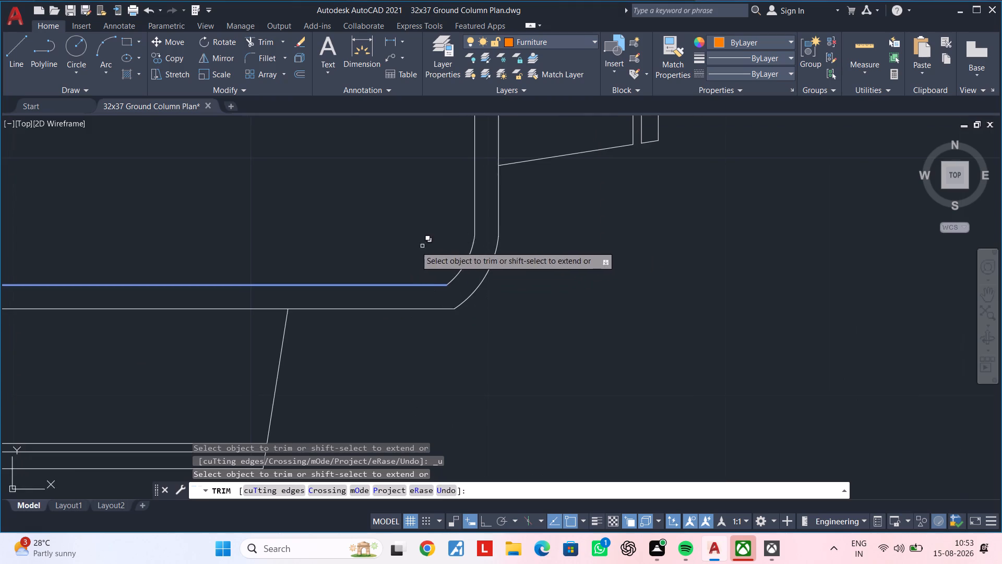
{"action": "scroll", "coordinate": [413, 245], "scroll_direction": "down", "scroll_amount": 3}
{"action": "middle_click_drag", "start_coordinate": [361, 240], "coordinate": [562, 233]}
{"action": "scroll", "coordinate": [398, 237], "scroll_direction": "up", "scroll_amount": 3}
{"action": "middle_click_drag", "start_coordinate": [293, 237], "coordinate": [450, 207]}
{"action": "scroll", "coordinate": [417, 232], "scroll_direction": "up", "scroll_amount": 2}
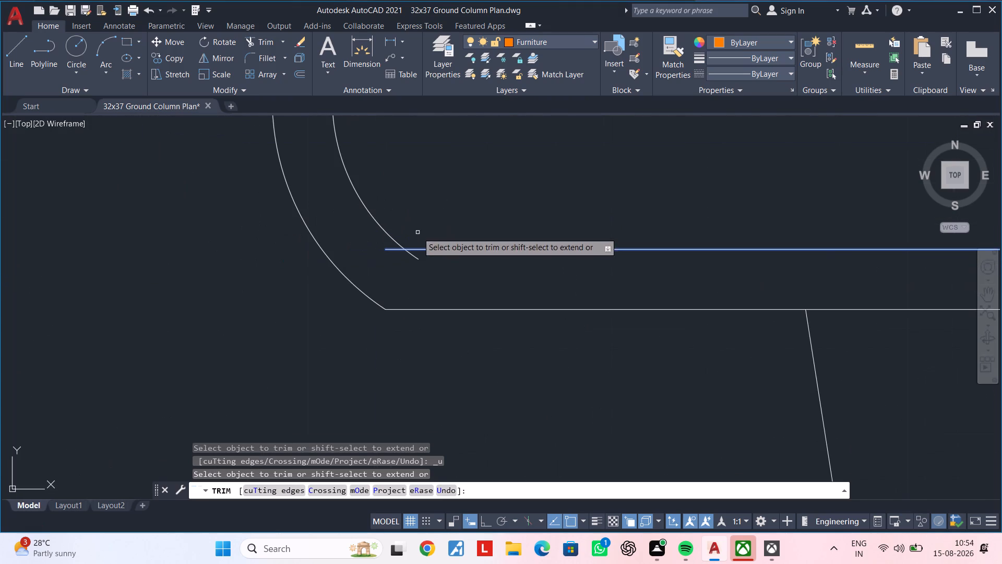
{"action": "key", "text": "Escape"}
{"action": "key", "text": "Escape"}
{"action": "scroll", "coordinate": [413, 231], "scroll_direction": "down", "scroll_amount": 1}
{"action": "middle_click_drag", "start_coordinate": [416, 232], "coordinate": [415, 276]}
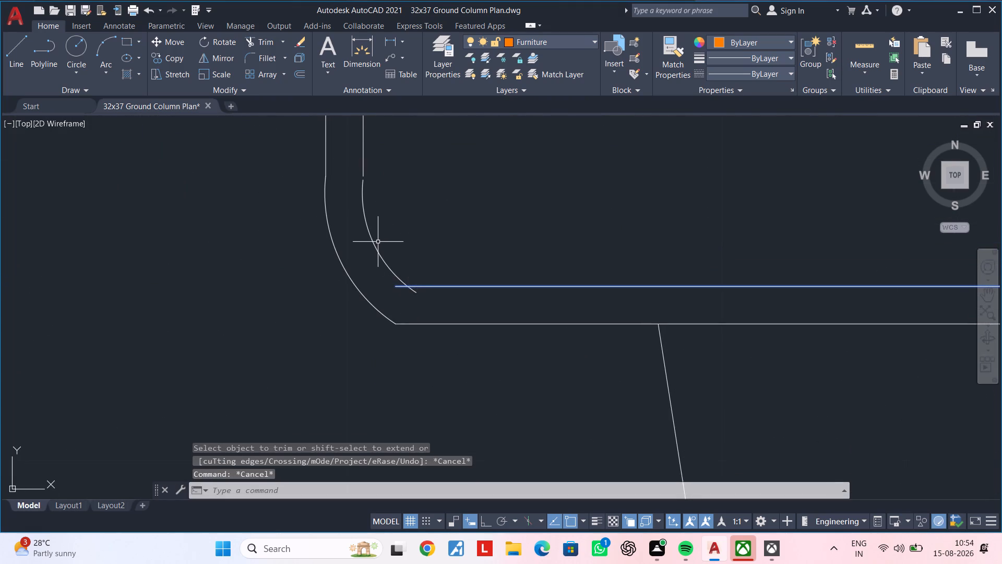
{"action": "left_click", "coordinate": [375, 241]}
{"action": "scroll", "coordinate": [367, 178], "scroll_direction": "up", "scroll_amount": 2}
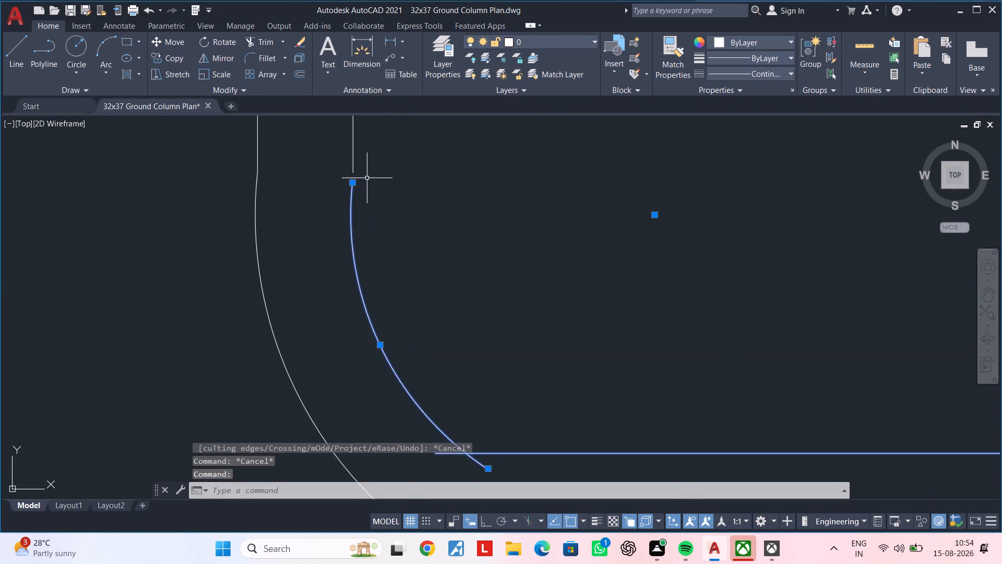
{"action": "scroll", "coordinate": [366, 179], "scroll_direction": "up", "scroll_amount": 1}
{"action": "left_click", "coordinate": [344, 186]}
{"action": "left_click", "coordinate": [345, 164]}
{"action": "scroll", "coordinate": [367, 187], "scroll_direction": "down", "scroll_amount": 3}
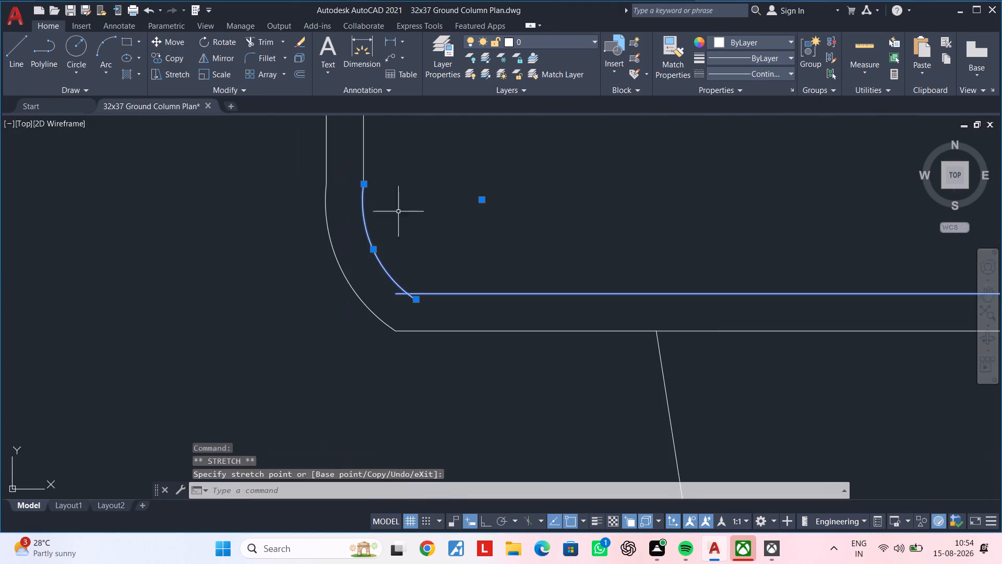
{"action": "middle_click_drag", "start_coordinate": [424, 225], "coordinate": [415, 176]}
{"action": "key", "text": "Escape"}
{"action": "key", "text": "Escape"}
Trim the overlapping ends where the inset southwest arc crosses the inset south edge.
{"action": "key", "text": "t"}
{"action": "type", "text": "r"}
{"action": "key", "text": "space"}
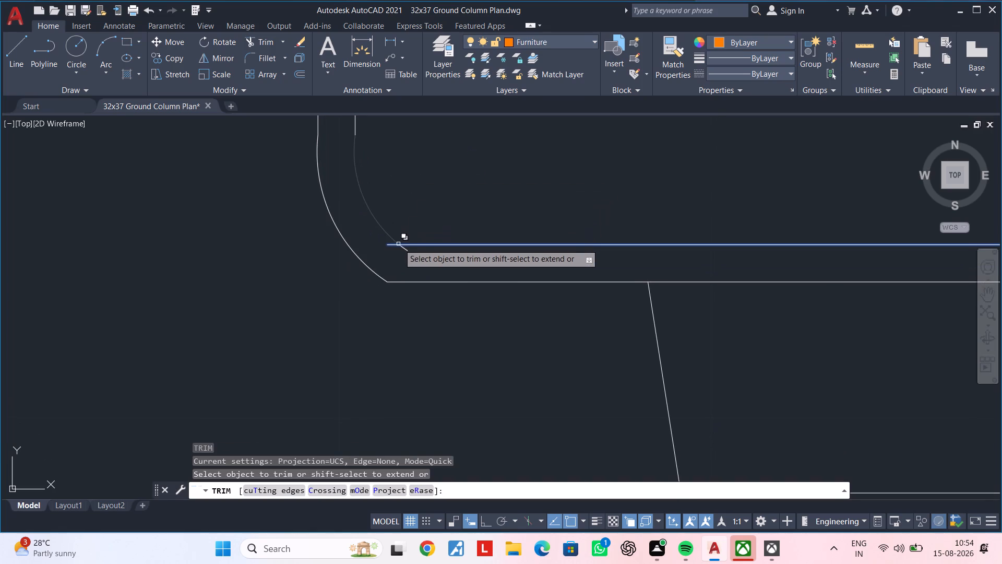
{"action": "left_click", "coordinate": [406, 249]}
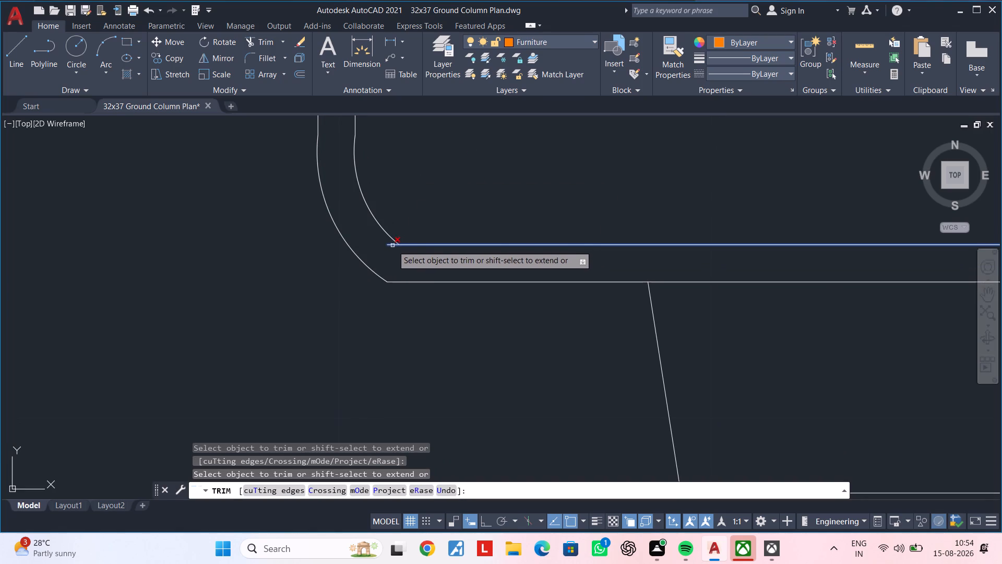
{"action": "left_click", "coordinate": [392, 246]}
{"action": "scroll", "coordinate": [417, 257], "scroll_direction": "down", "scroll_amount": 4}
{"action": "key", "text": "Escape"}
{"action": "key", "text": "Escape"}
Define the whole dining table and its six chairs as a block named dinning.
{"action": "middle_click_drag", "start_coordinate": [508, 223], "coordinate": [500, 227]}
{"action": "scroll", "coordinate": [508, 223], "scroll_direction": "down", "scroll_amount": 1}
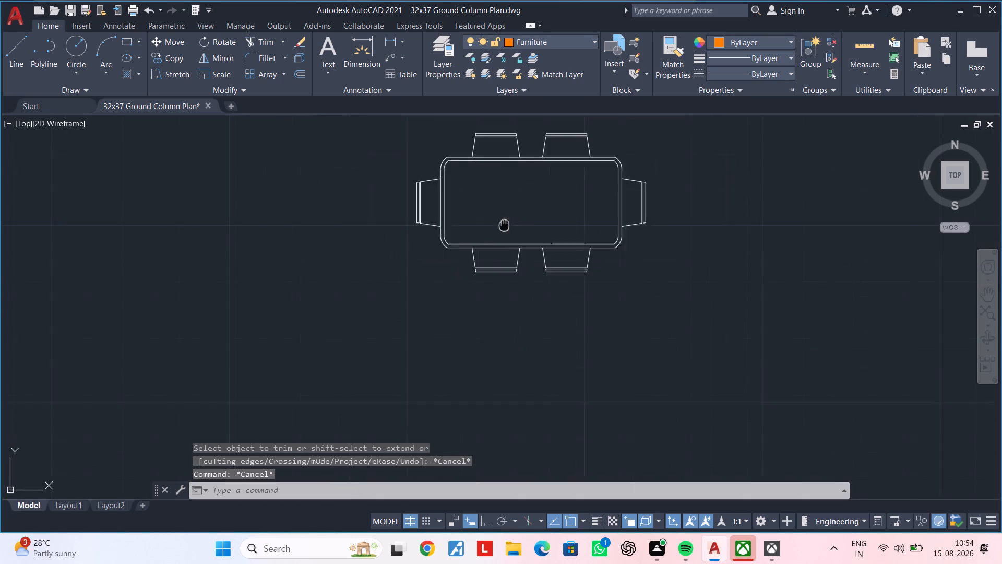
{"action": "middle_click_drag", "start_coordinate": [500, 227], "coordinate": [405, 260]}
{"action": "key", "text": "Escape"}
{"action": "scroll", "coordinate": [414, 243], "scroll_direction": "down", "scroll_amount": 1}
{"action": "left_click_drag", "start_coordinate": [283, 159], "coordinate": [311, 175]}
{"action": "left_click", "coordinate": [631, 332]}
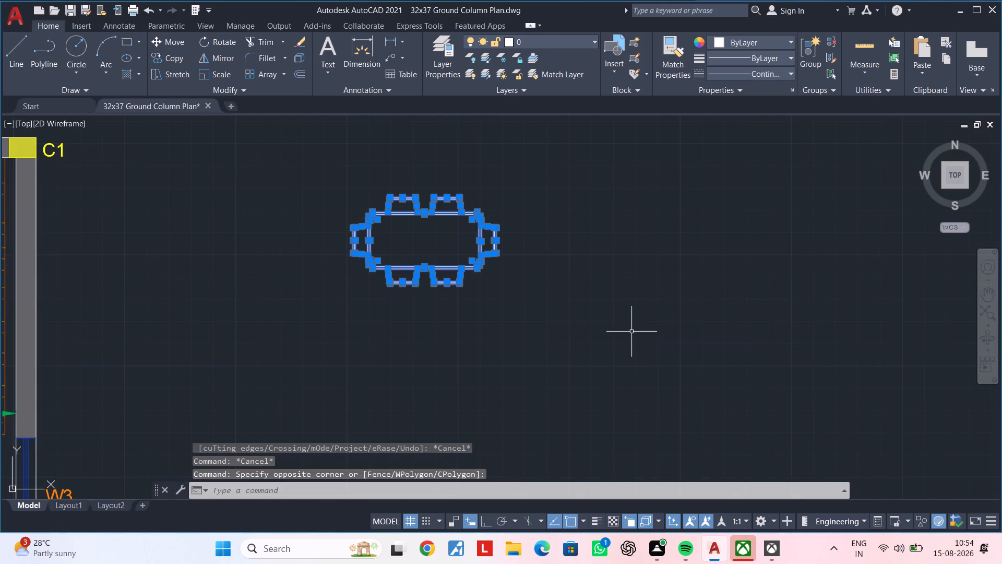
{"action": "type", "text": "b"}
{"action": "key", "text": "space"}
{"action": "left_click", "coordinate": [406, 178]}
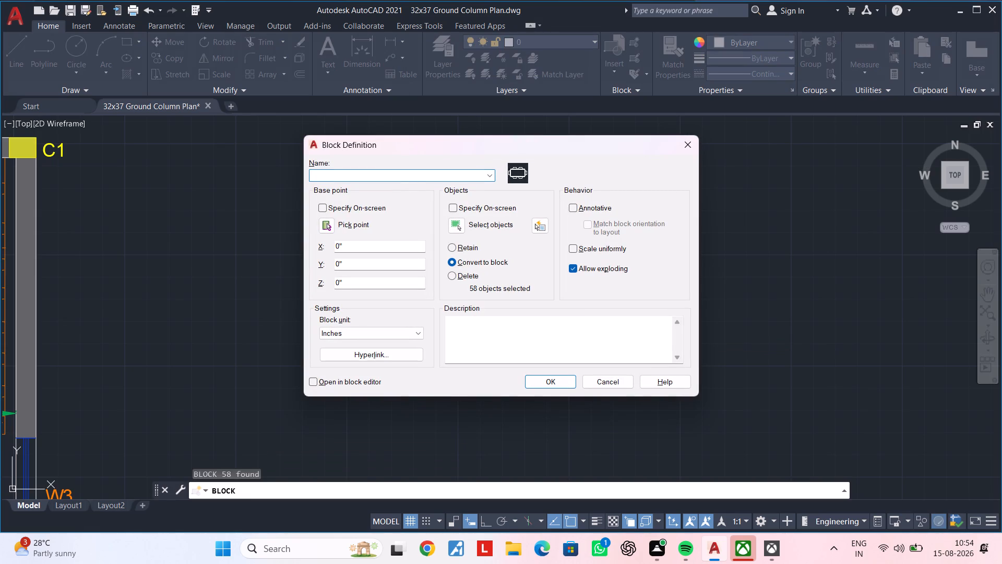
{"action": "type", "text": "dinning"}
{"action": "left_click", "coordinate": [556, 379]}
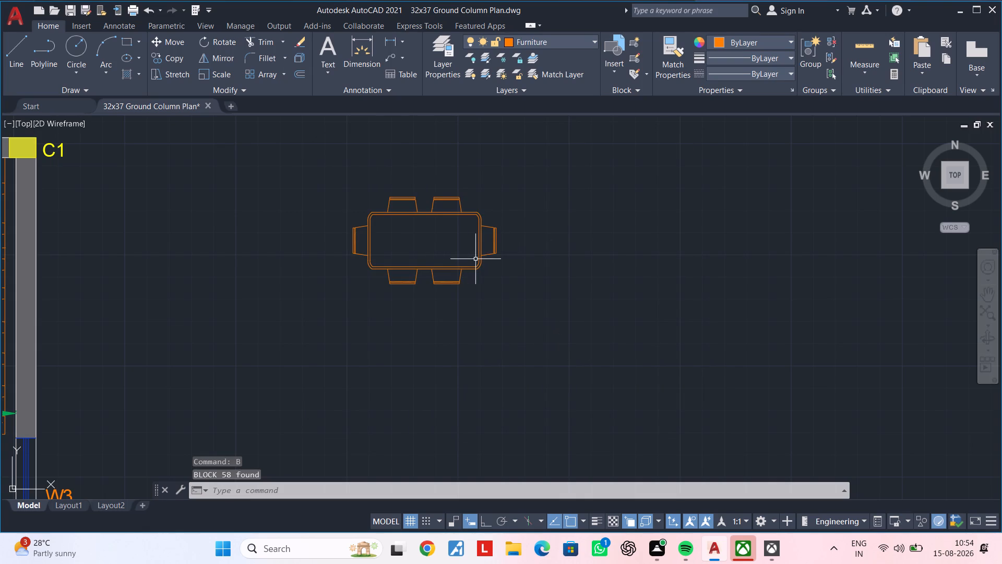
Rotate the dining set block a quarter turn with Ortho on so its long side runs north-south.
{"action": "scroll", "coordinate": [491, 273], "scroll_direction": "down", "scroll_amount": 3}
{"action": "middle_click_drag", "start_coordinate": [492, 281], "coordinate": [522, 268]}
{"action": "left_click_drag", "start_coordinate": [549, 222], "coordinate": [531, 235]}
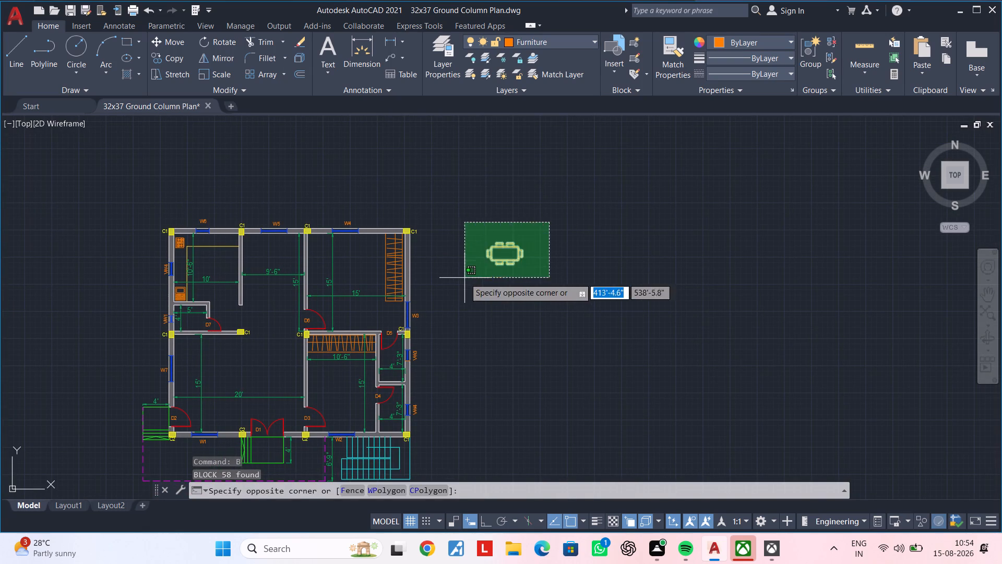
{"action": "left_click", "coordinate": [464, 278]}
{"action": "key", "text": "r"}
{"action": "key", "text": "o"}
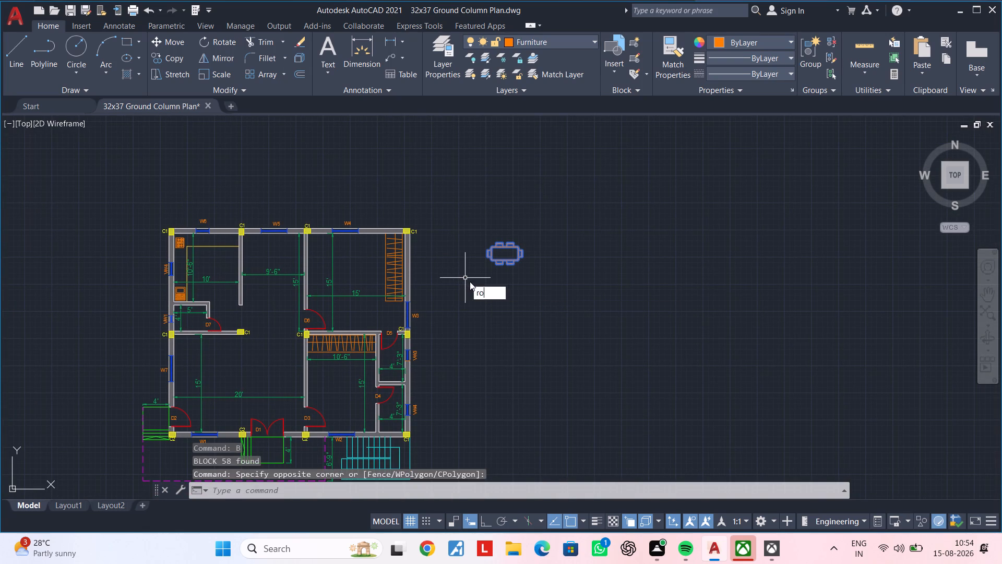
{"action": "key", "text": "space"}
{"action": "left_click", "coordinate": [483, 530]}
{"action": "left_click", "coordinate": [524, 262]}
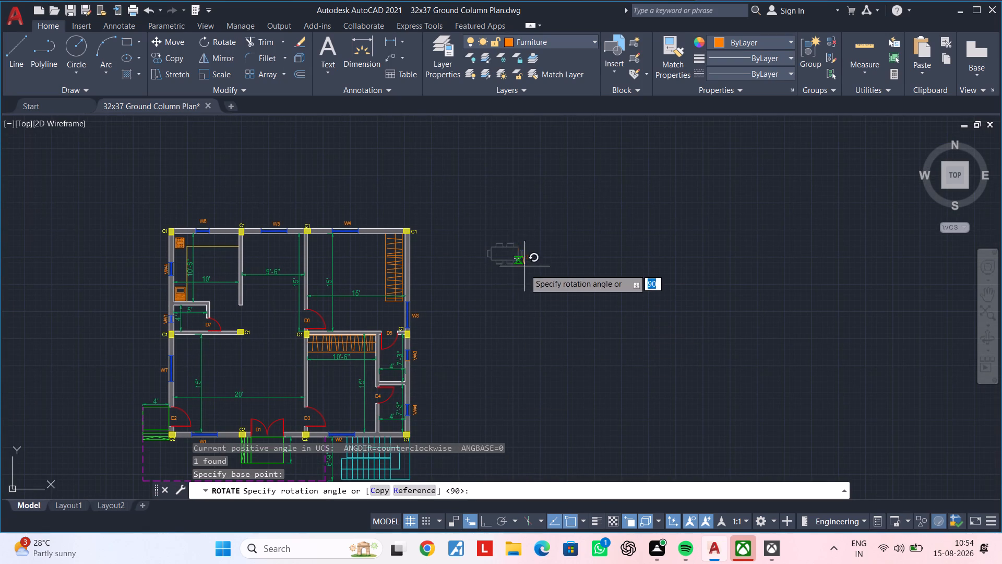
{"action": "left_click", "coordinate": [484, 522]}
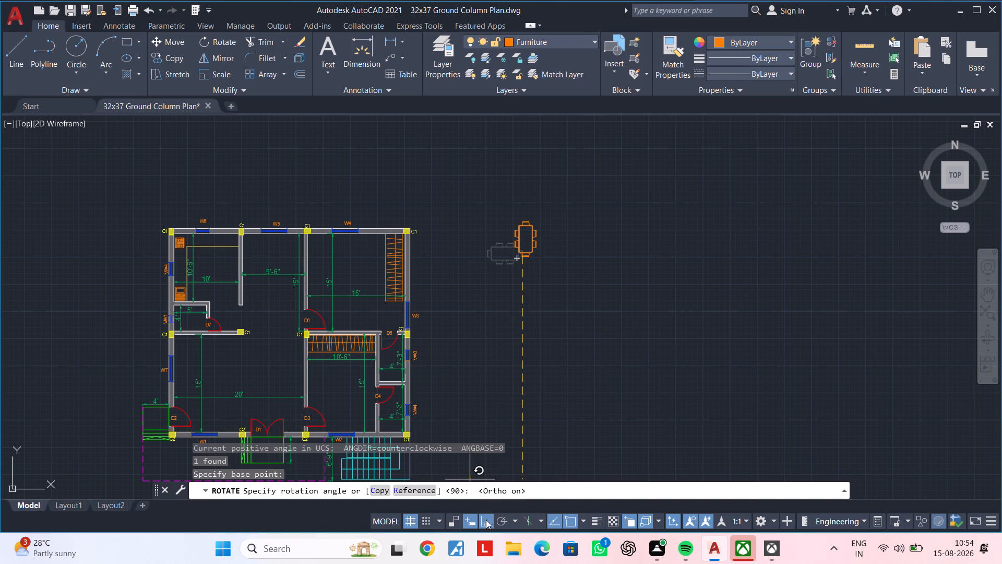
{"action": "left_click", "coordinate": [529, 322]}
{"action": "key", "text": "Escape"}
Move the dining set block into the 9'-6" wide room beside the kitchen, with Ortho off for free placement.
{"action": "left_click_drag", "start_coordinate": [576, 181], "coordinate": [562, 198]}
{"action": "left_click", "coordinate": [503, 292]}
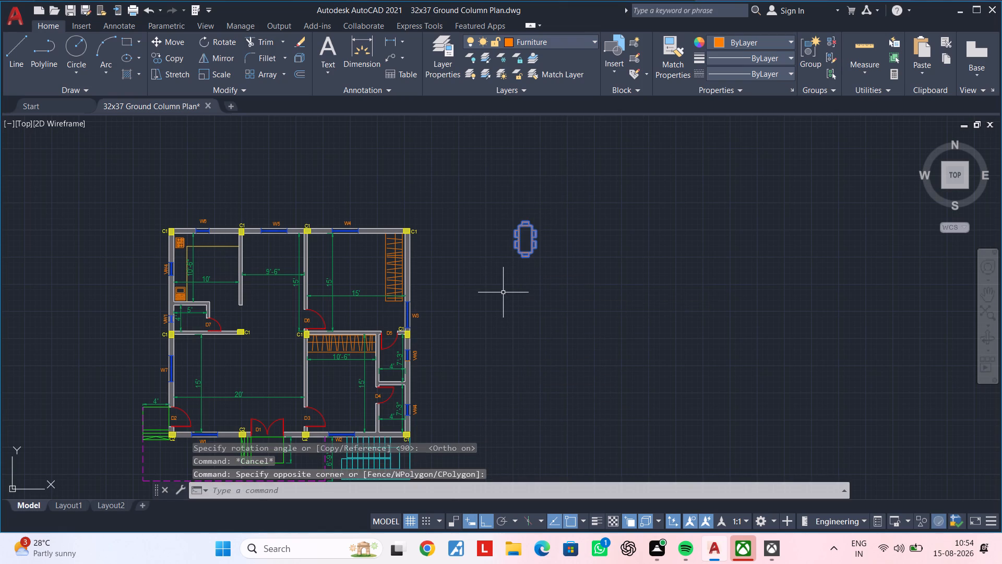
{"action": "type", "text": "m"}
{"action": "key", "text": "space"}
{"action": "left_click", "coordinate": [542, 232]}
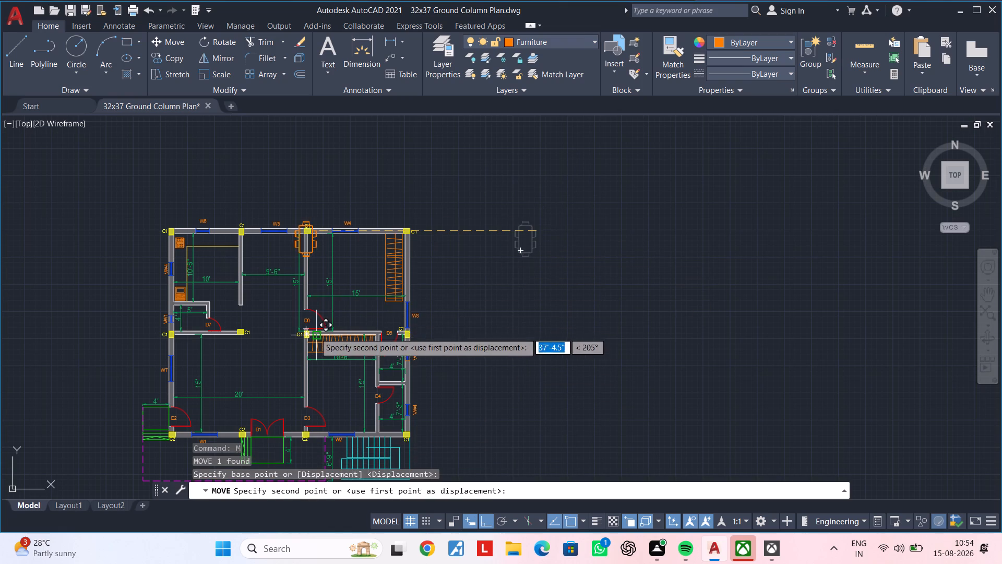
{"action": "middle_click_drag", "start_coordinate": [314, 332], "coordinate": [436, 291]}
{"action": "left_click", "coordinate": [488, 525]}
{"action": "scroll", "coordinate": [394, 255], "scroll_direction": "up", "scroll_amount": 2}
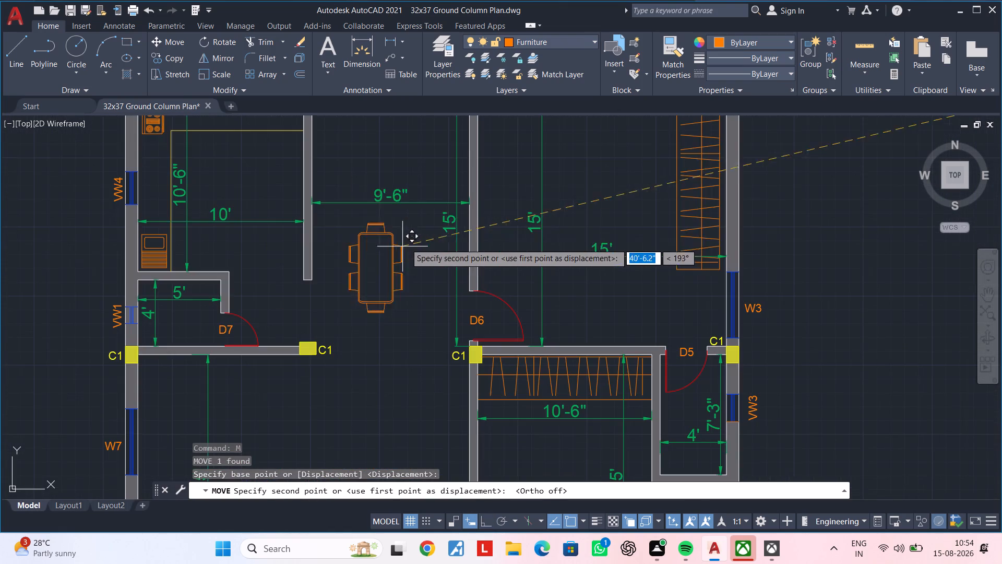
{"action": "scroll", "coordinate": [412, 188], "scroll_direction": "up", "scroll_amount": 1}
{"action": "middle_click_drag", "start_coordinate": [413, 182], "coordinate": [437, 271]}
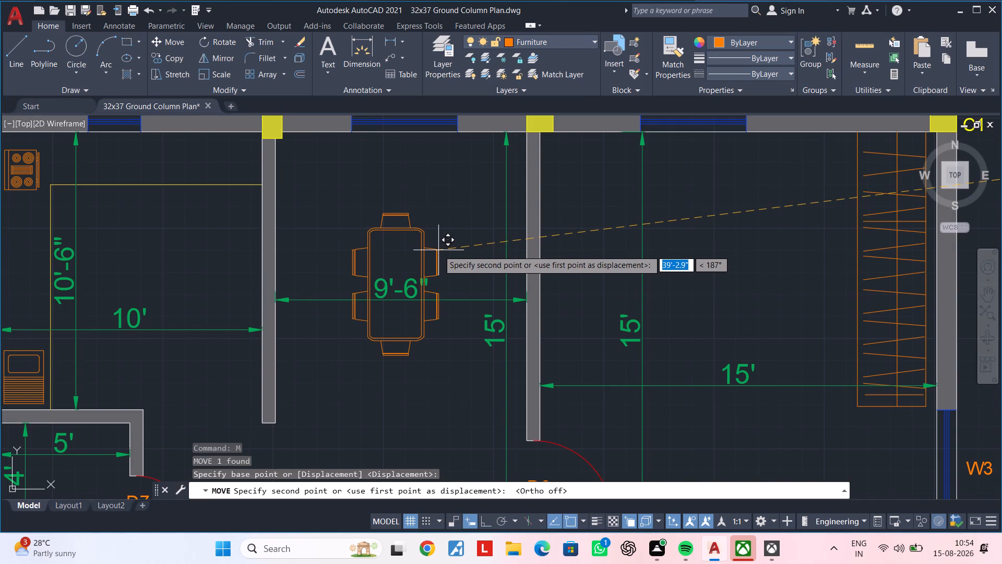
{"action": "left_click", "coordinate": [438, 250]}
{"action": "scroll", "coordinate": [497, 375], "scroll_direction": "down", "scroll_amount": 2}
{"action": "middle_click_drag", "start_coordinate": [481, 362], "coordinate": [470, 262]}
{"action": "key", "text": "Escape"}
{"action": "key", "text": "Escape"}
{"action": "middle_click_drag", "start_coordinate": [481, 336], "coordinate": [456, 296]}
{"action": "key", "text": "Escape"}
{"action": "key", "text": "Escape"}
{"action": "key", "text": "Escape"}
{"action": "key", "text": "Escape"}
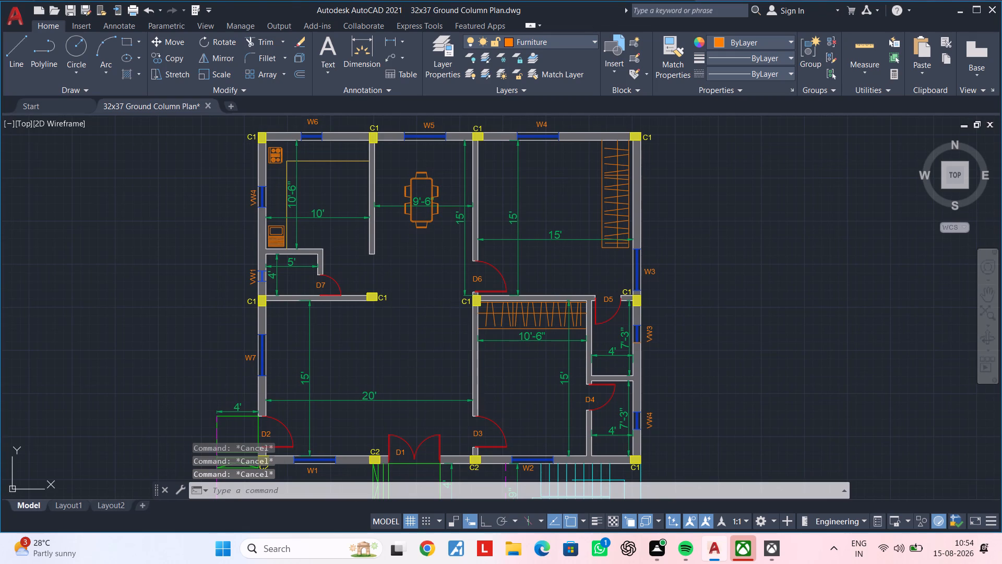
{"action": "key", "text": "Escape"}
{"action": "key", "text": "Escape"}
{"action": "key", "text": "Escape"}
{"action": "key", "text": "Escape"}
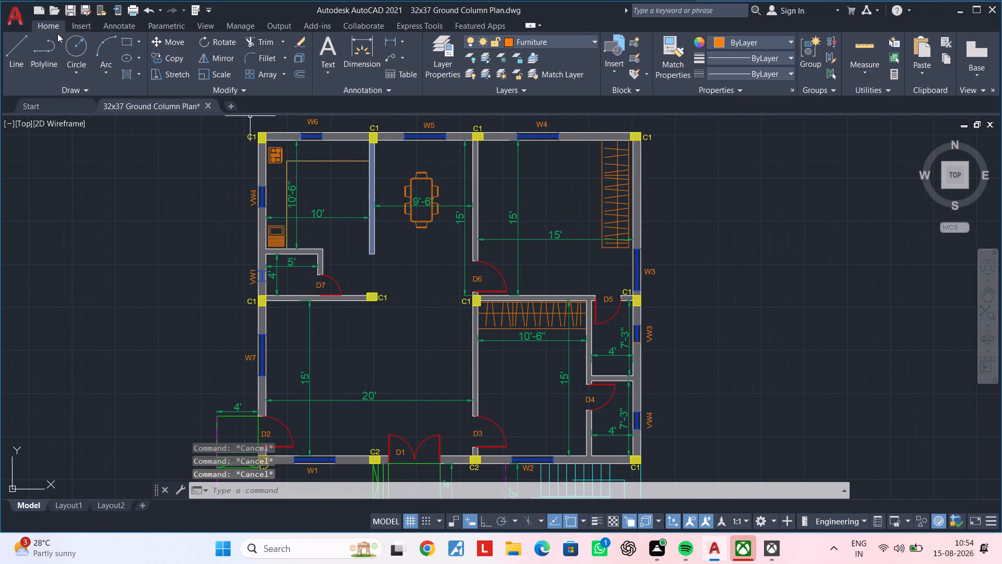
Open DesignCenter and browse from the Kitchens.dwg blocks through the sample, favorites and drive folders for furniture blocks.
{"action": "type", "text": "adc"}
{"action": "key", "text": "space"}
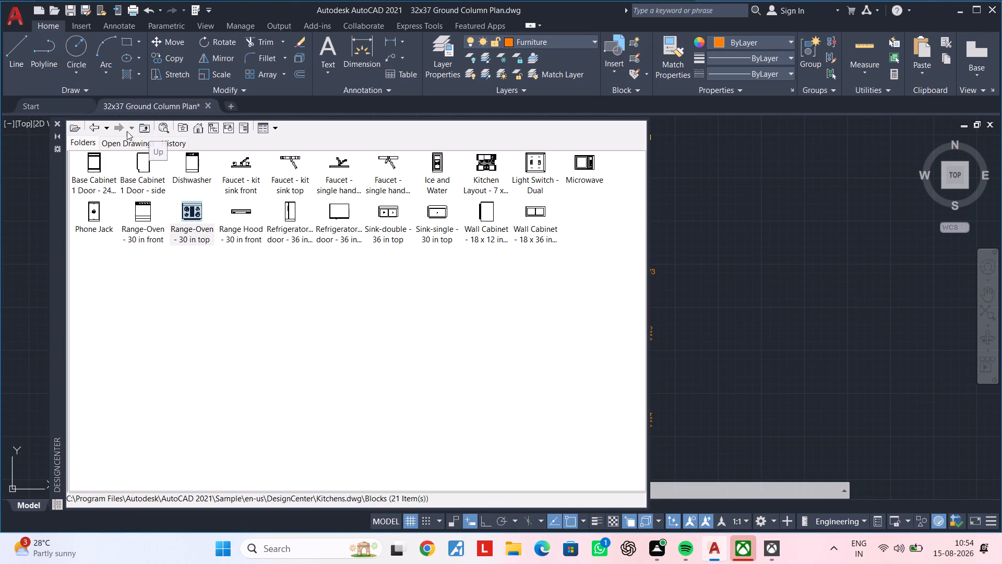
{"action": "left_click", "coordinate": [93, 130]}
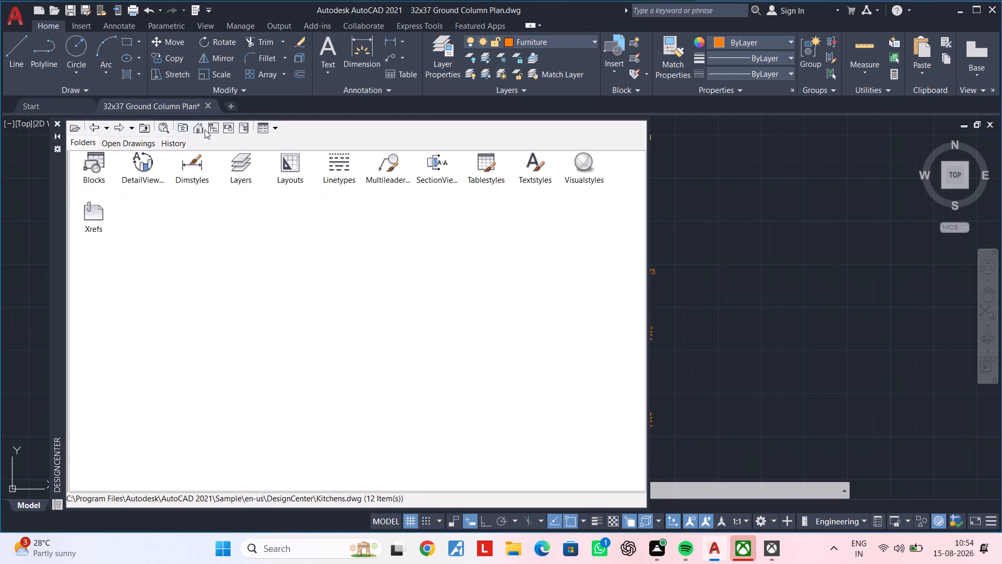
{"action": "left_click", "coordinate": [195, 130]}
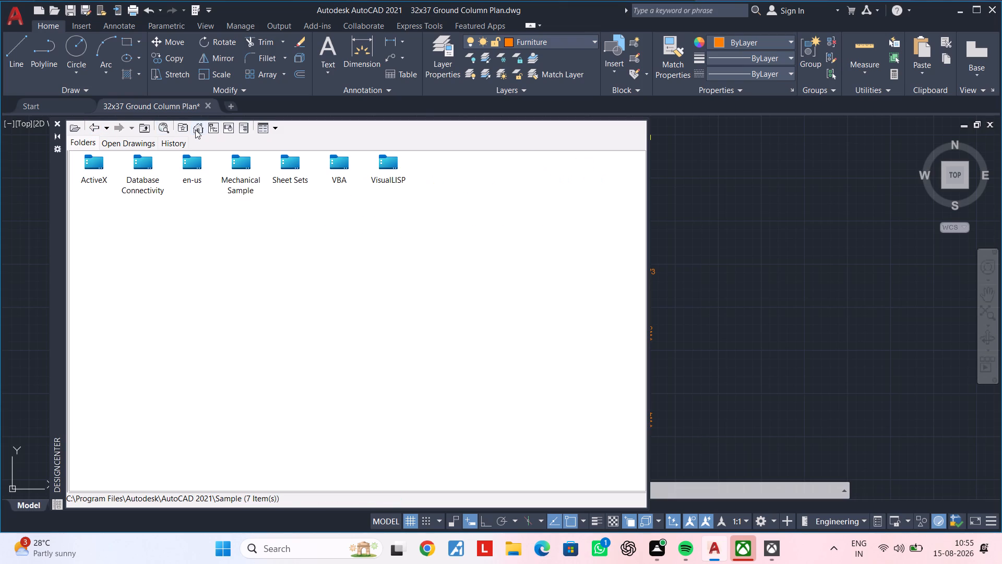
{"action": "left_click", "coordinate": [182, 130]}
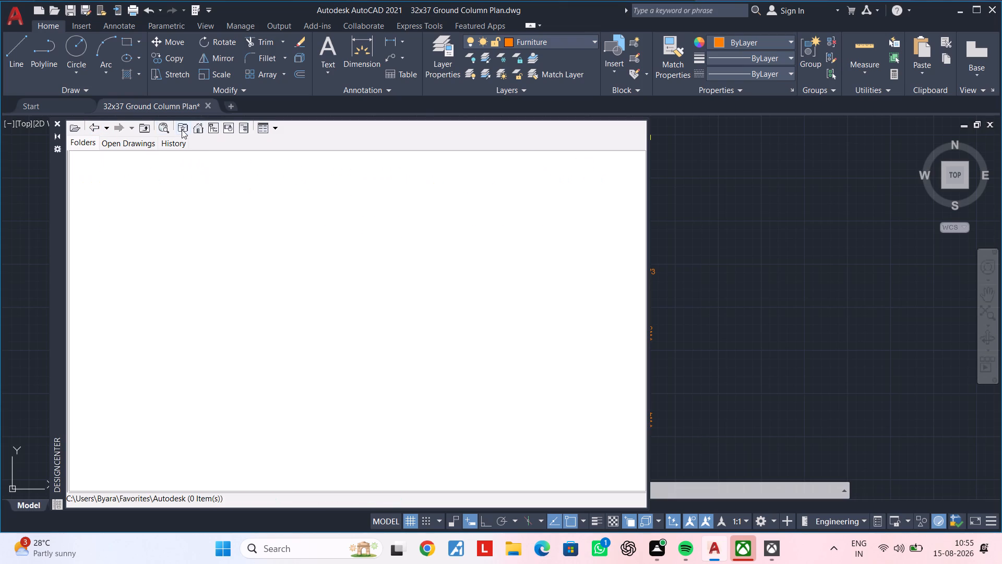
{"action": "left_click", "coordinate": [142, 131]}
{"action": "left_click", "coordinate": [142, 131]}
{"action": "left_click", "coordinate": [142, 131]}
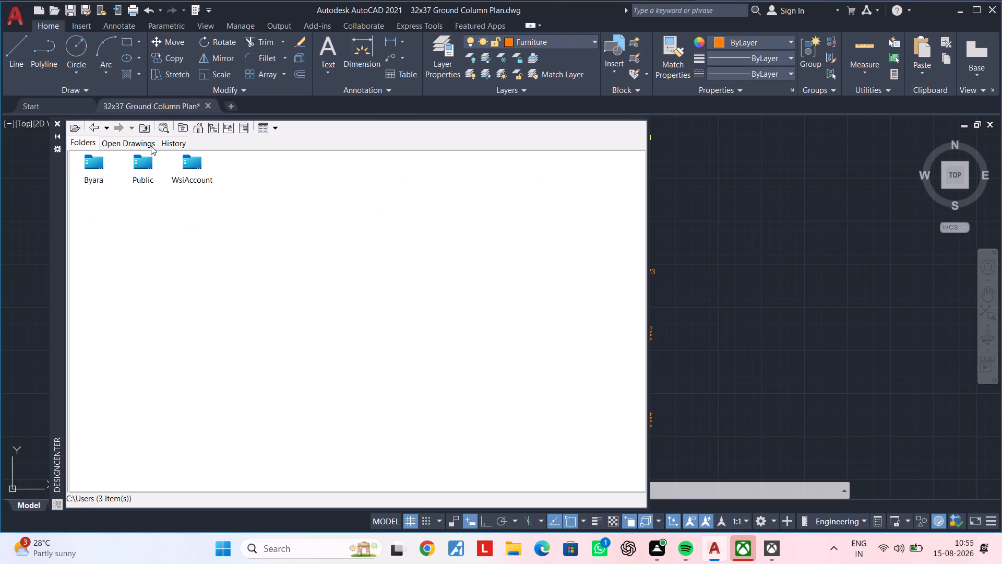
{"action": "left_click", "coordinate": [146, 131]}
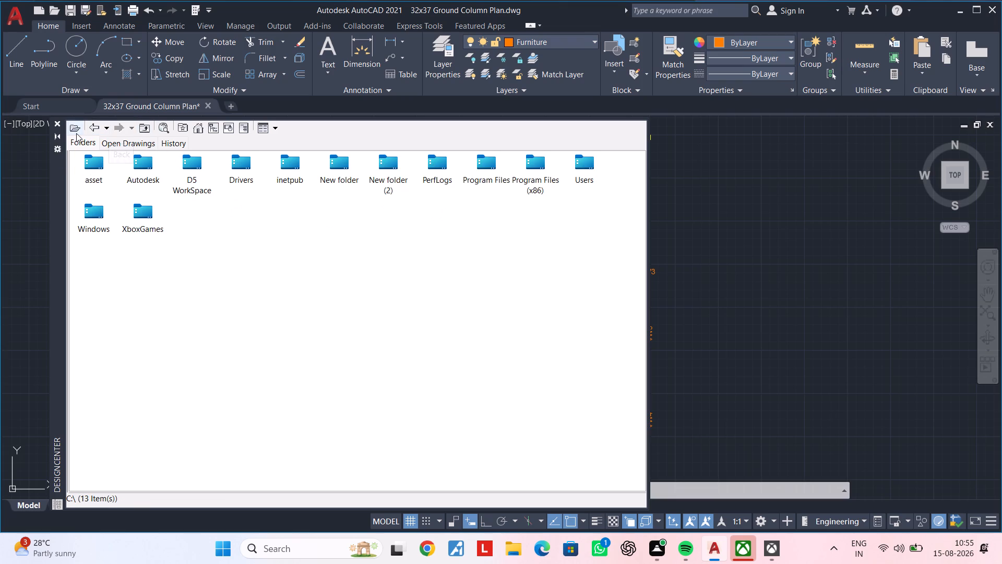
Load 06-01-cad-blocks-net-doors-plan in DesignCenter, look through its blocks, and close the palette.
{"action": "left_click", "coordinate": [76, 130]}
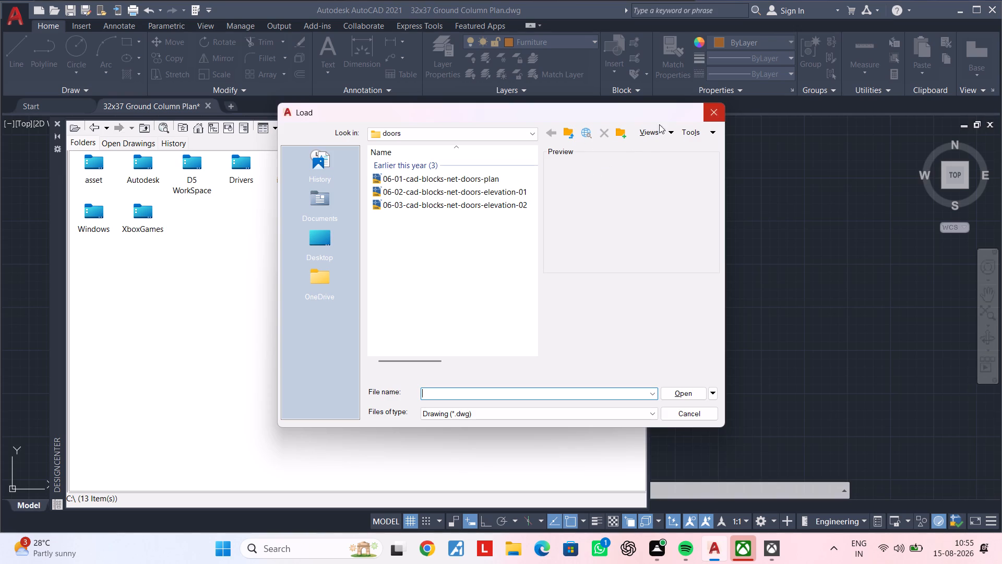
{"action": "double_click", "coordinate": [490, 178]}
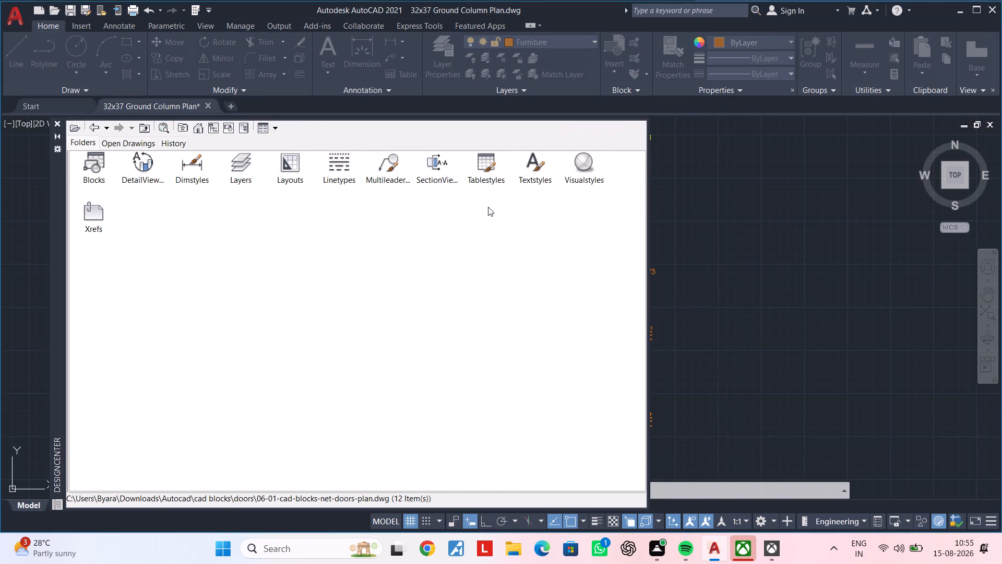
{"action": "left_click", "coordinate": [101, 164]}
{"action": "double_click", "coordinate": [100, 162]}
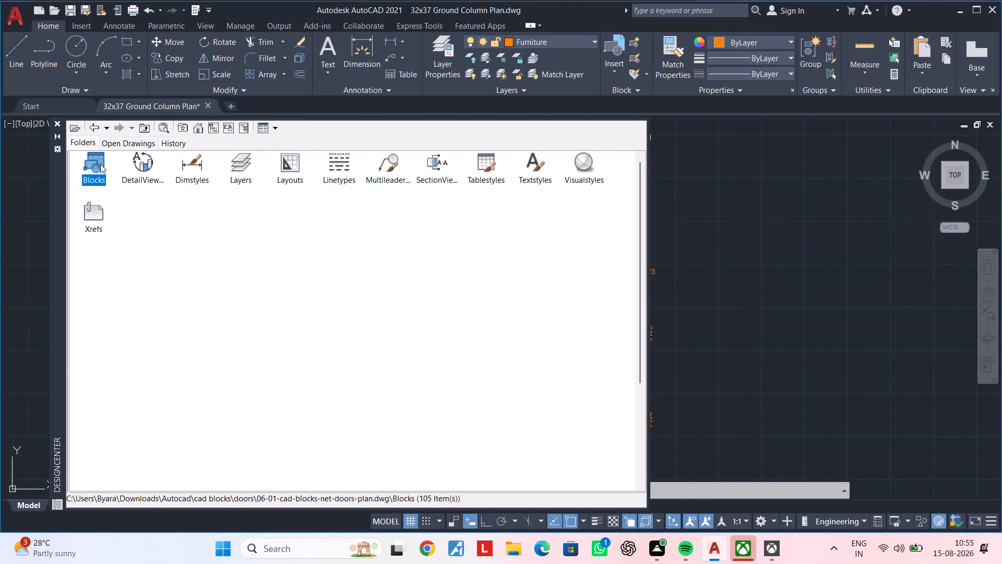
{"action": "scroll", "coordinate": [293, 237], "scroll_direction": "down", "scroll_amount": 7}
{"action": "scroll", "coordinate": [335, 245], "scroll_direction": "up", "scroll_amount": 5}
{"action": "scroll", "coordinate": [336, 245], "scroll_direction": "down", "scroll_amount": 1}
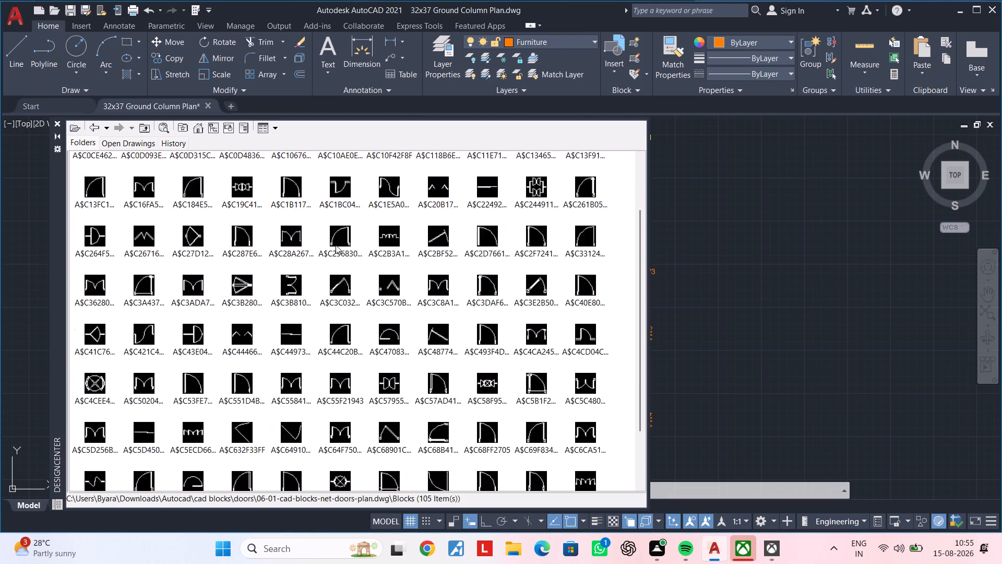
{"action": "scroll", "coordinate": [336, 245], "scroll_direction": "down", "scroll_amount": 3}
{"action": "scroll", "coordinate": [336, 245], "scroll_direction": "up", "scroll_amount": 8}
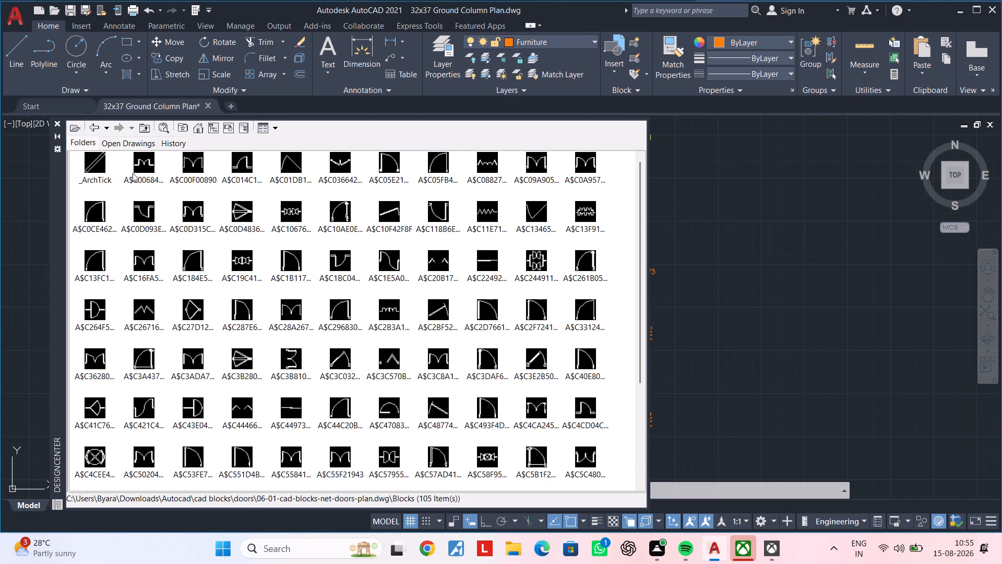
{"action": "left_click", "coordinate": [60, 122]}
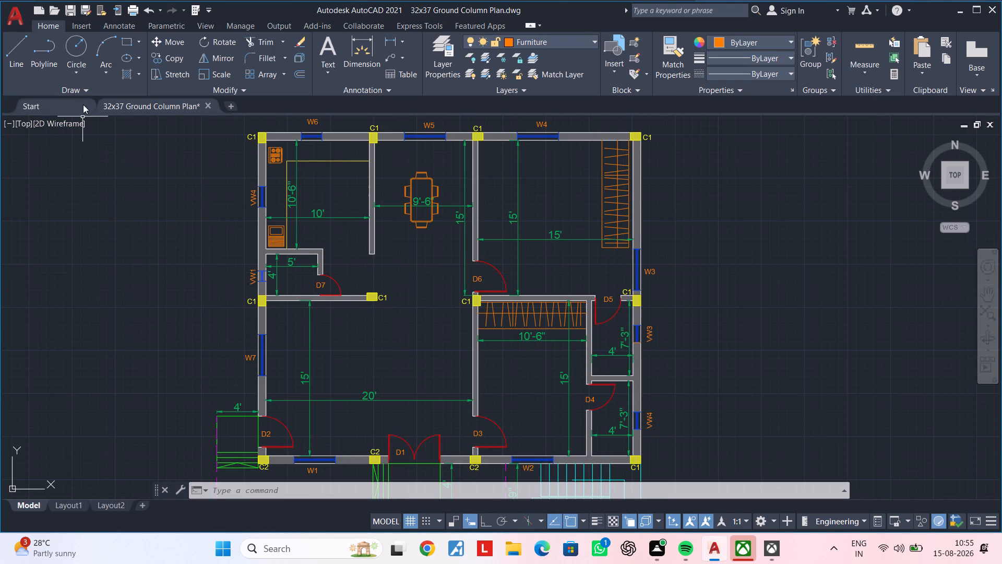
Reopen DesignCenter, load 06-02-cad-blocks-net-doors-elevation-01, and look through its blocks.
{"action": "type", "text": "adc"}
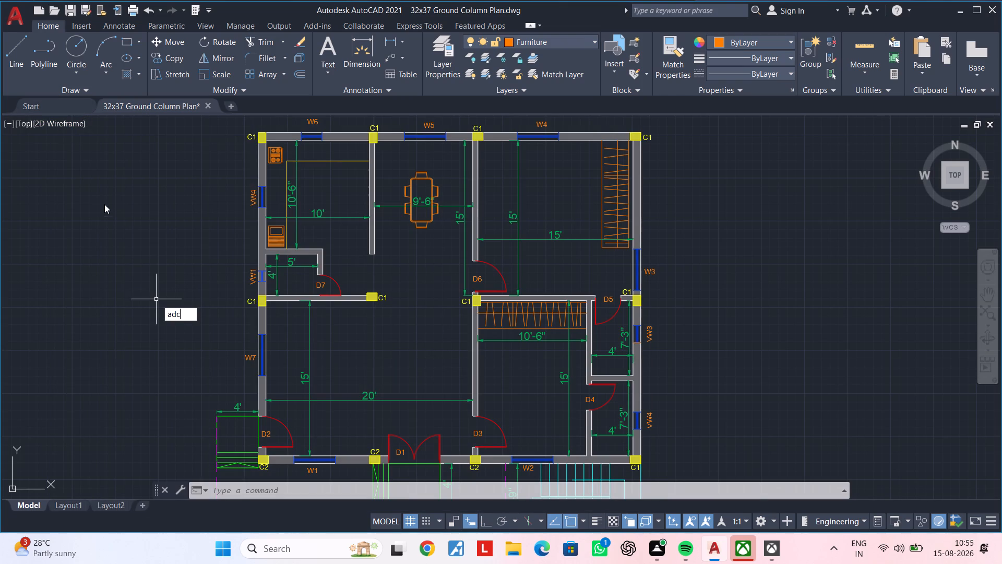
{"action": "key", "text": "space"}
{"action": "left_click", "coordinate": [98, 125]}
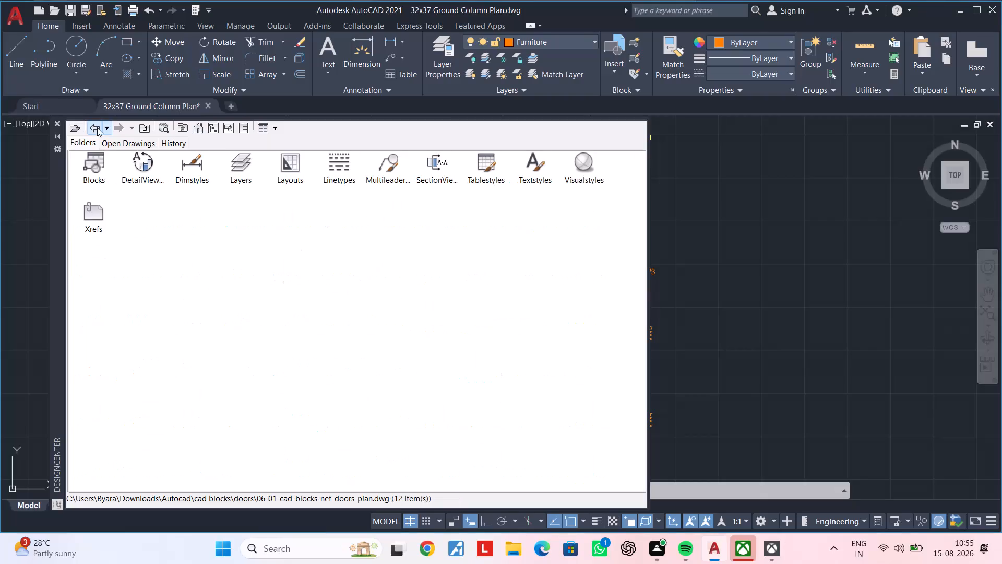
{"action": "left_click", "coordinate": [96, 127]}
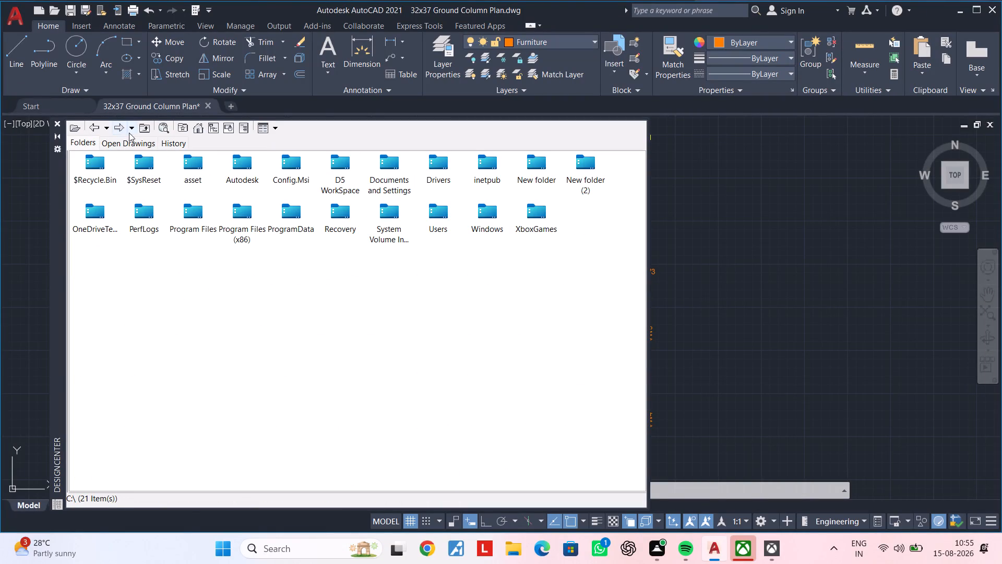
{"action": "left_click", "coordinate": [78, 125]}
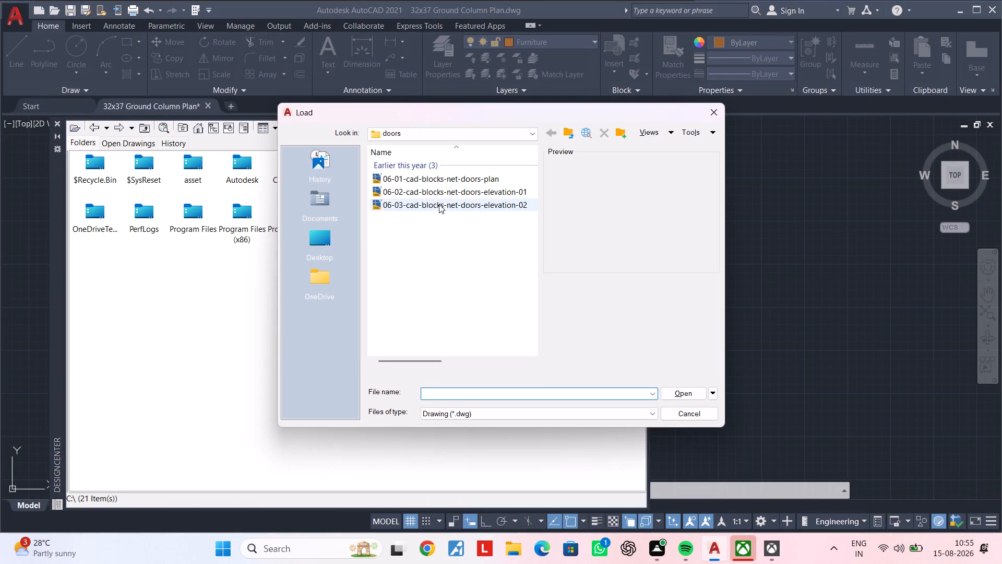
{"action": "double_click", "coordinate": [438, 197]}
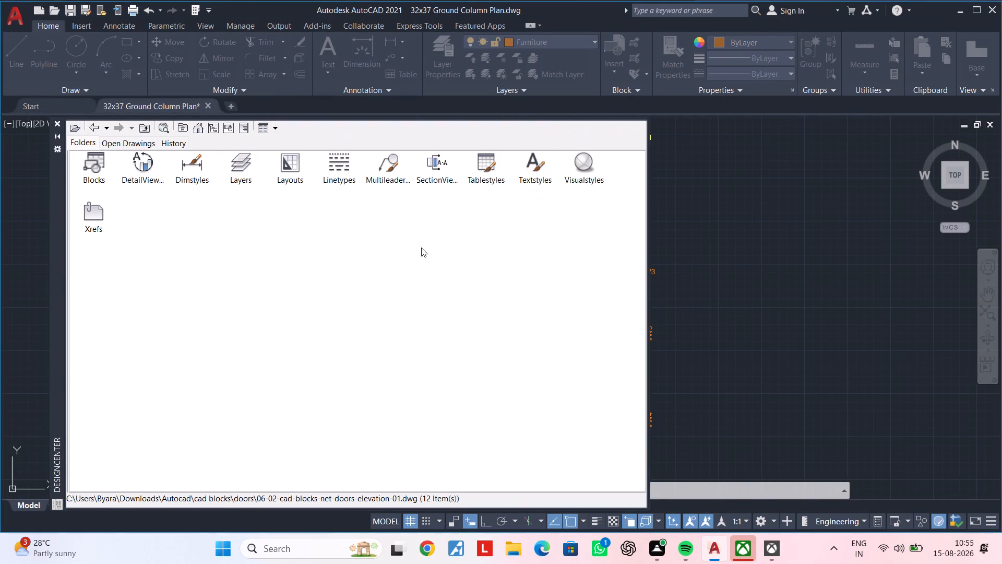
{"action": "double_click", "coordinate": [95, 161]}
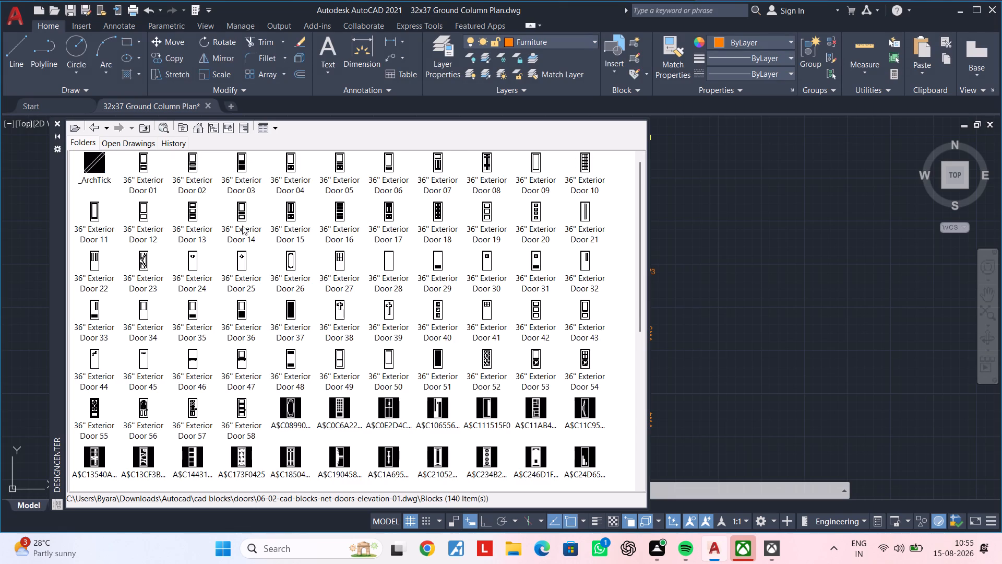
{"action": "scroll", "coordinate": [289, 258], "scroll_direction": "down", "scroll_amount": 7}
{"action": "scroll", "coordinate": [291, 255], "scroll_direction": "up", "scroll_amount": 7}
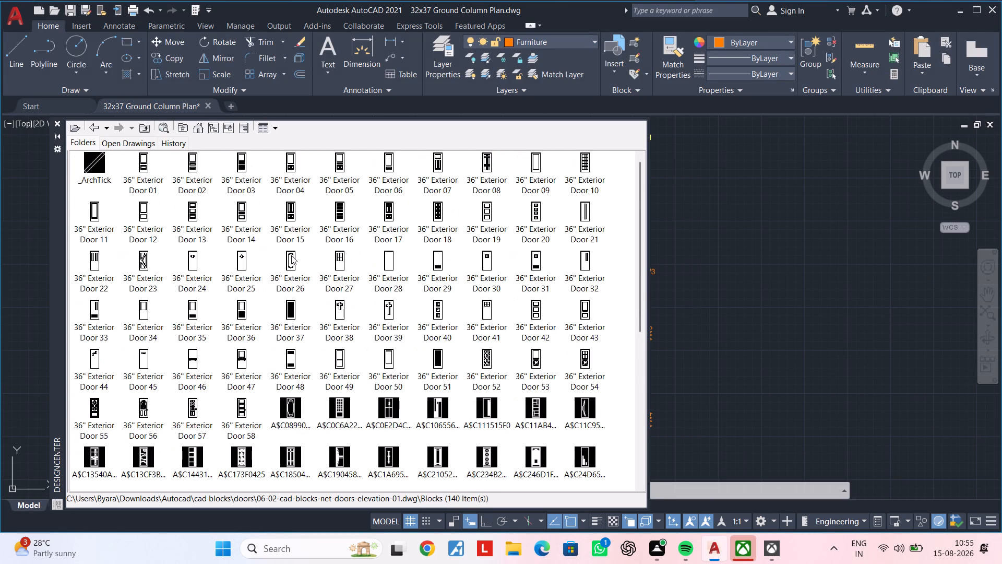
{"action": "scroll", "coordinate": [291, 255], "scroll_direction": "up", "scroll_amount": 1}
{"action": "scroll", "coordinate": [100, 124], "scroll_direction": "up", "scroll_amount": 1}
Load 06-03-cad-blocks-net-doors-elevation-02 in DesignCenter and look through its blocks.
{"action": "left_click", "coordinate": [75, 127]}
{"action": "double_click", "coordinate": [408, 208]}
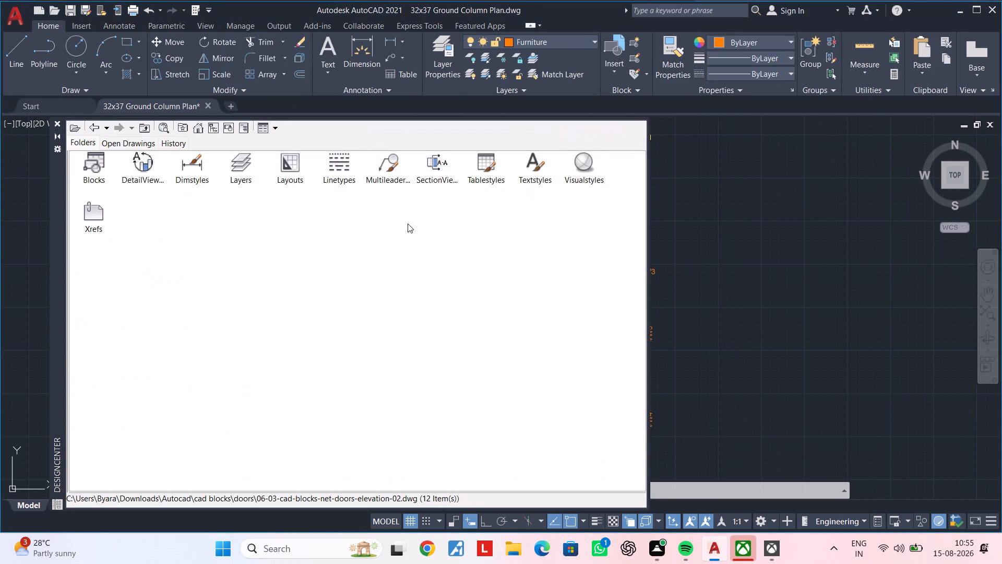
{"action": "double_click", "coordinate": [101, 169]}
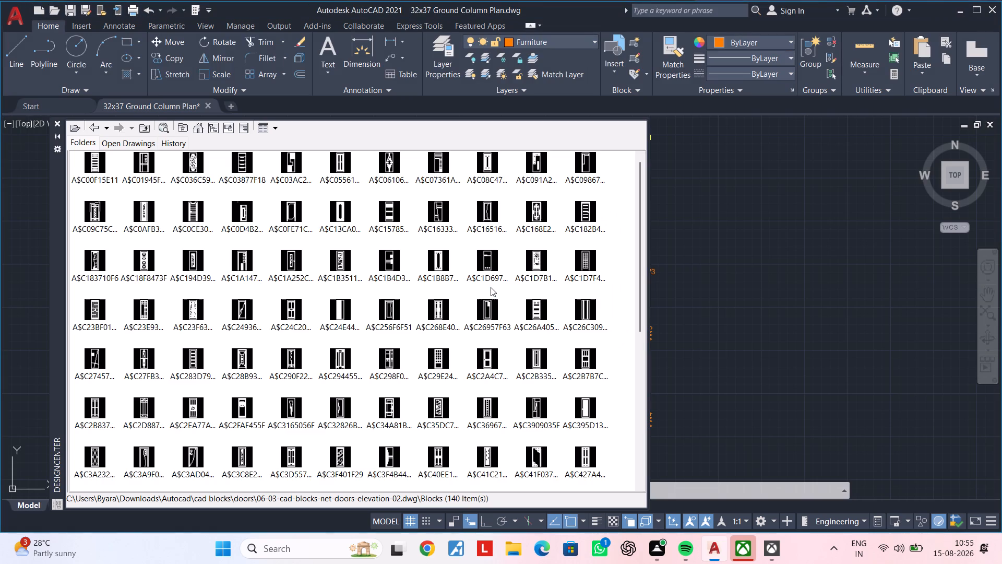
{"action": "scroll", "coordinate": [422, 271], "scroll_direction": "down", "scroll_amount": 8}
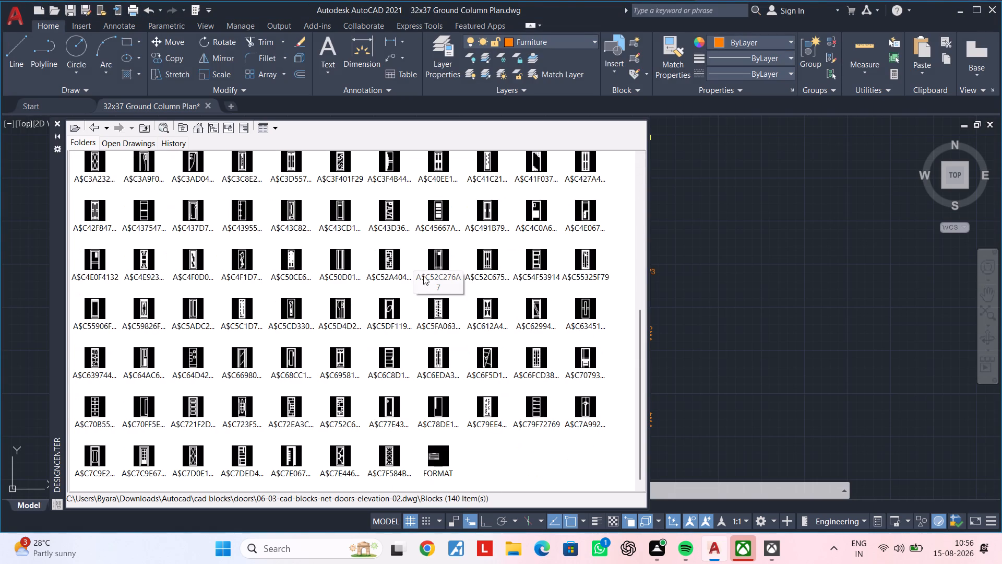
{"action": "scroll", "coordinate": [423, 276], "scroll_direction": "up", "scroll_amount": 11}
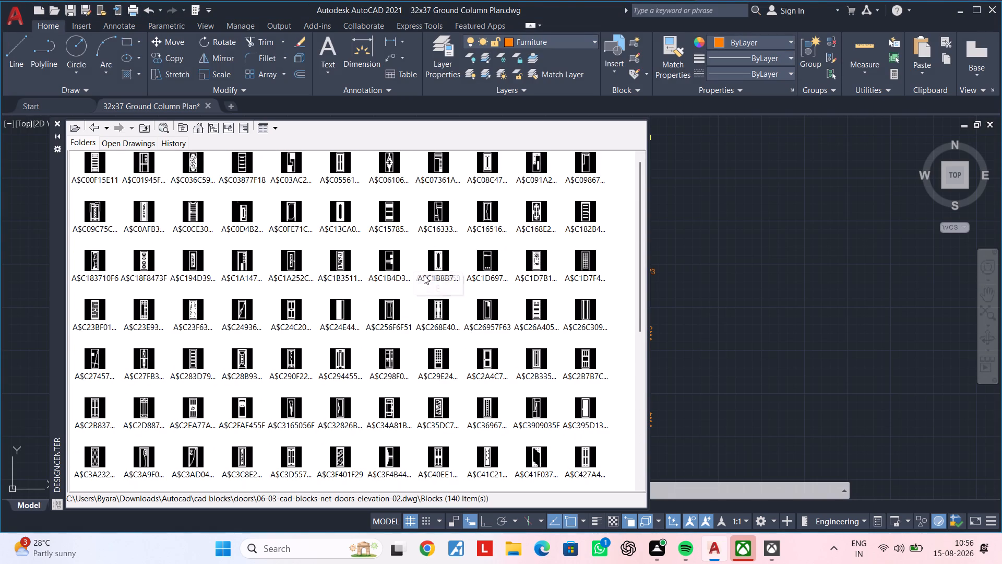
{"action": "scroll", "coordinate": [424, 275], "scroll_direction": "up", "scroll_amount": 2}
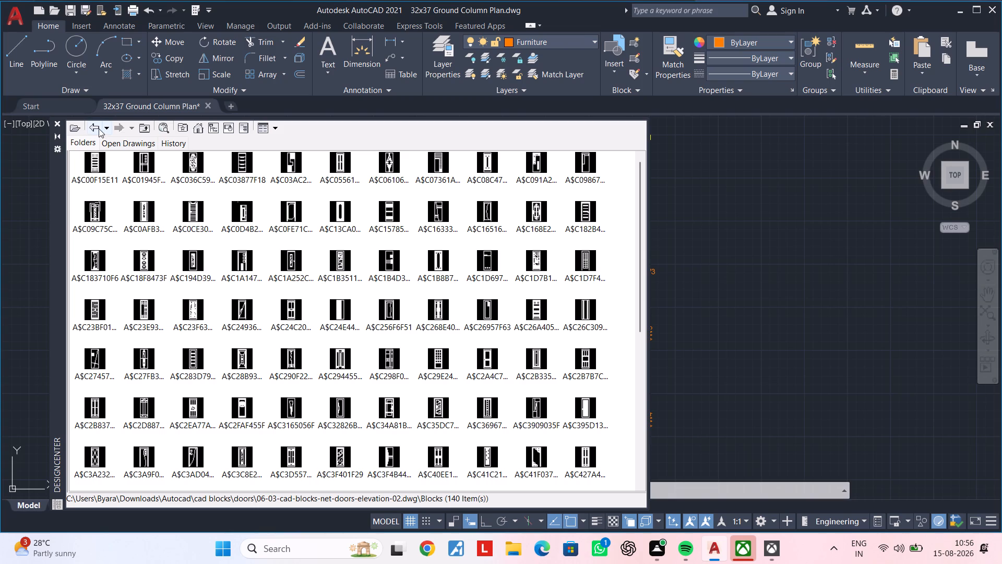
Browse from DesignCenter's home folder through en-us to the DesignCenter sample drawings, and close the palette.
{"action": "left_click", "coordinate": [200, 129]}
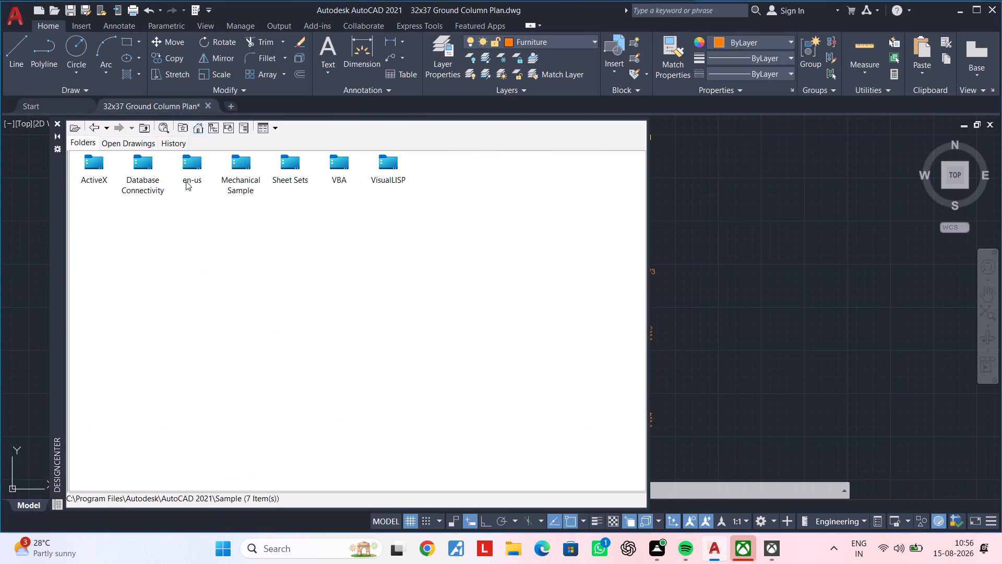
{"action": "double_click", "coordinate": [190, 162]}
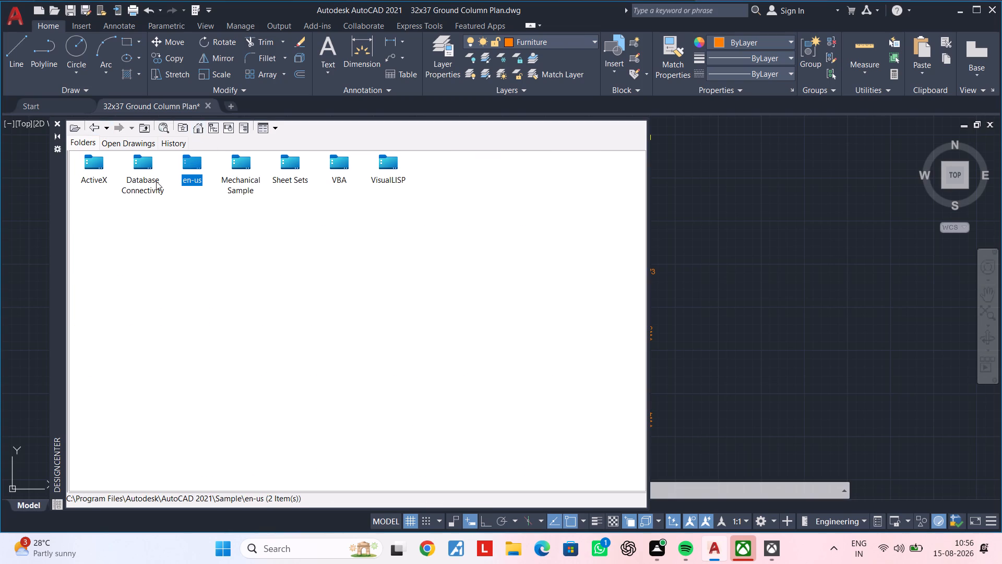
{"action": "double_click", "coordinate": [99, 169]}
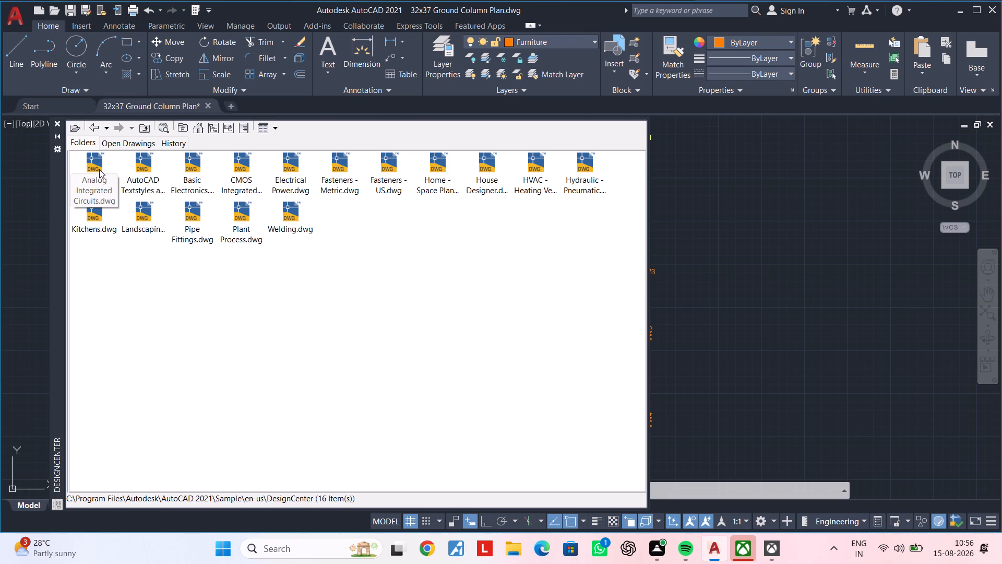
{"action": "left_click", "coordinate": [56, 122]}
{"action": "middle_click_drag", "start_coordinate": [803, 287], "coordinate": [625, 309]}
{"action": "key", "text": "Escape"}
{"action": "key", "text": "Escape"}
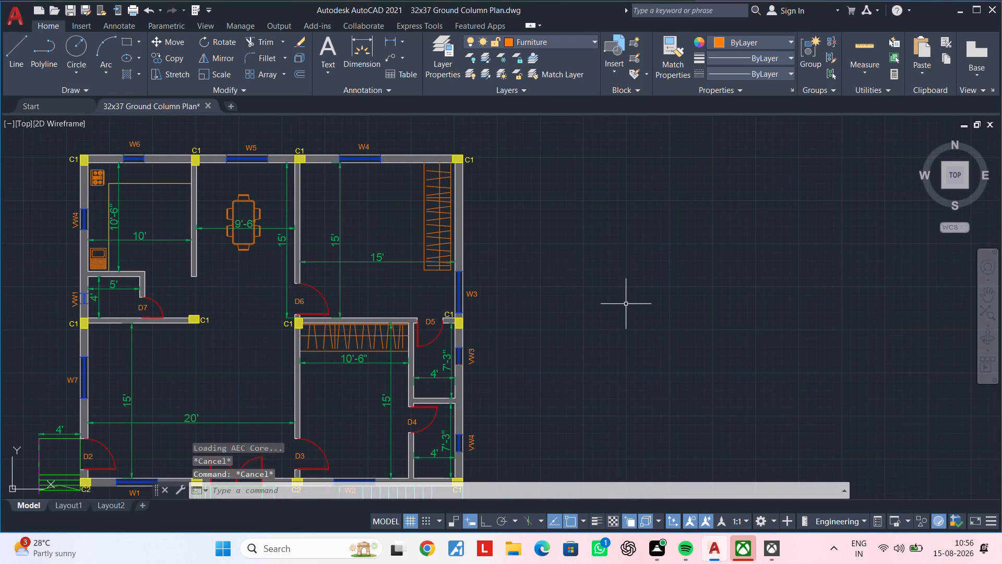
{"action": "key", "text": "Escape"}
{"action": "key", "text": "Escape"}
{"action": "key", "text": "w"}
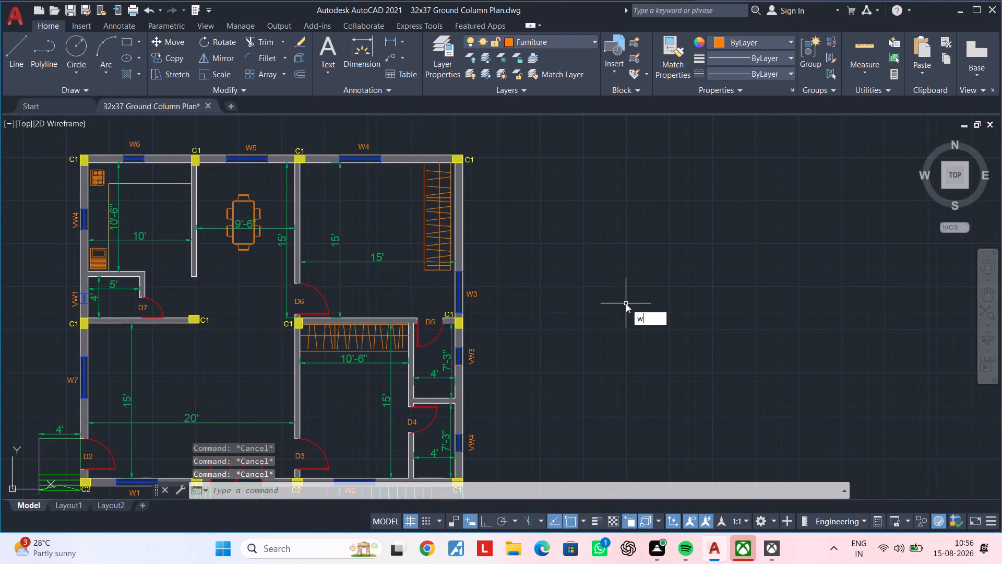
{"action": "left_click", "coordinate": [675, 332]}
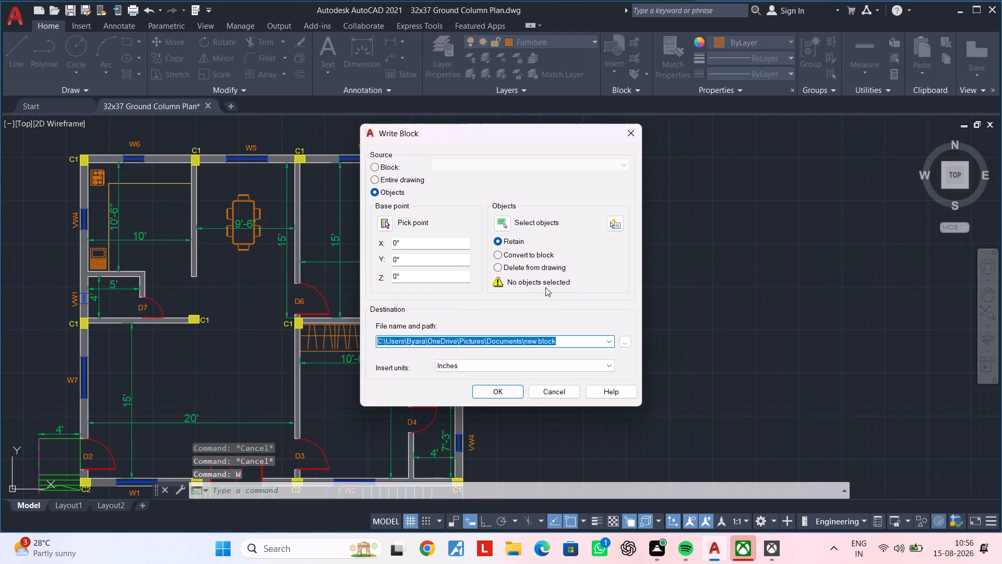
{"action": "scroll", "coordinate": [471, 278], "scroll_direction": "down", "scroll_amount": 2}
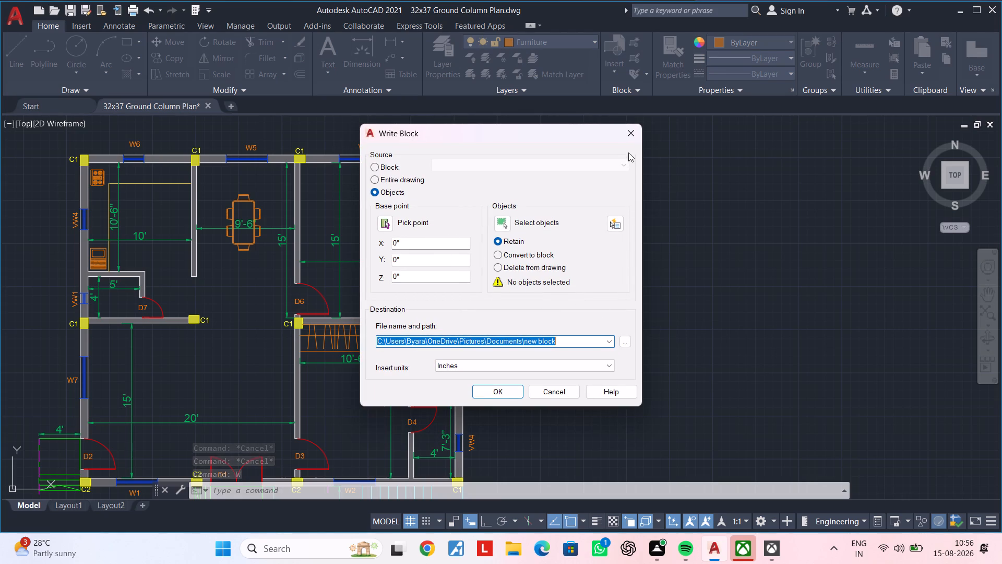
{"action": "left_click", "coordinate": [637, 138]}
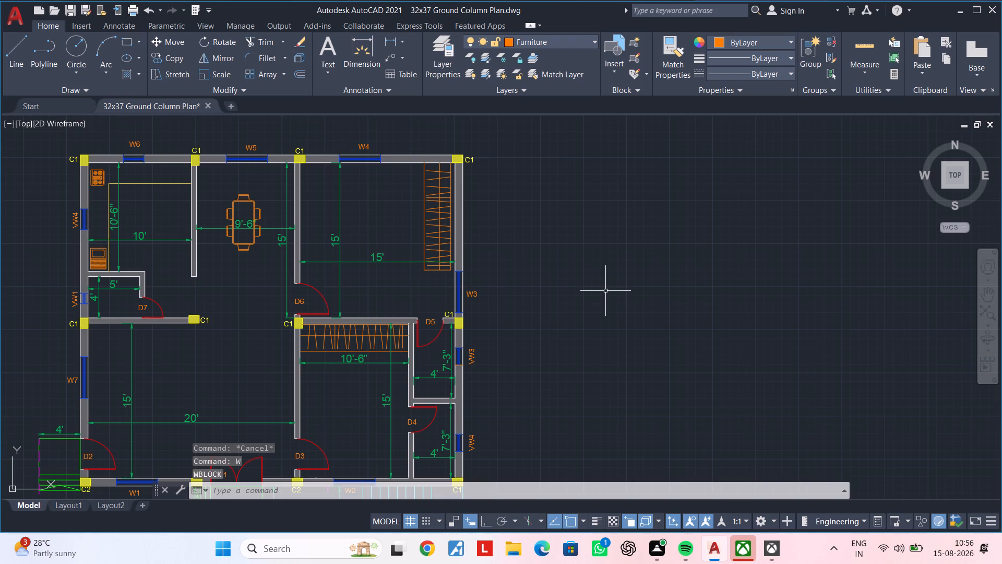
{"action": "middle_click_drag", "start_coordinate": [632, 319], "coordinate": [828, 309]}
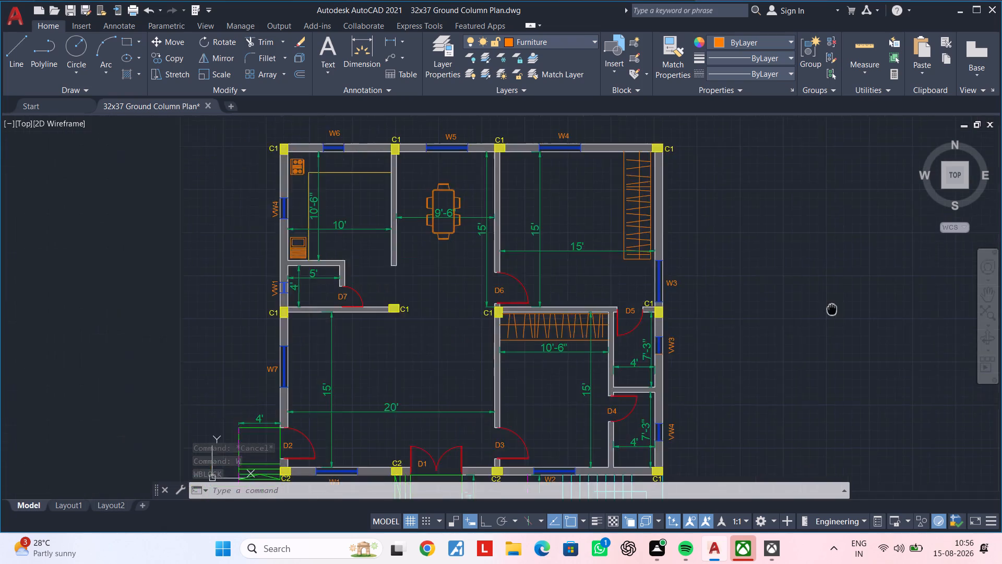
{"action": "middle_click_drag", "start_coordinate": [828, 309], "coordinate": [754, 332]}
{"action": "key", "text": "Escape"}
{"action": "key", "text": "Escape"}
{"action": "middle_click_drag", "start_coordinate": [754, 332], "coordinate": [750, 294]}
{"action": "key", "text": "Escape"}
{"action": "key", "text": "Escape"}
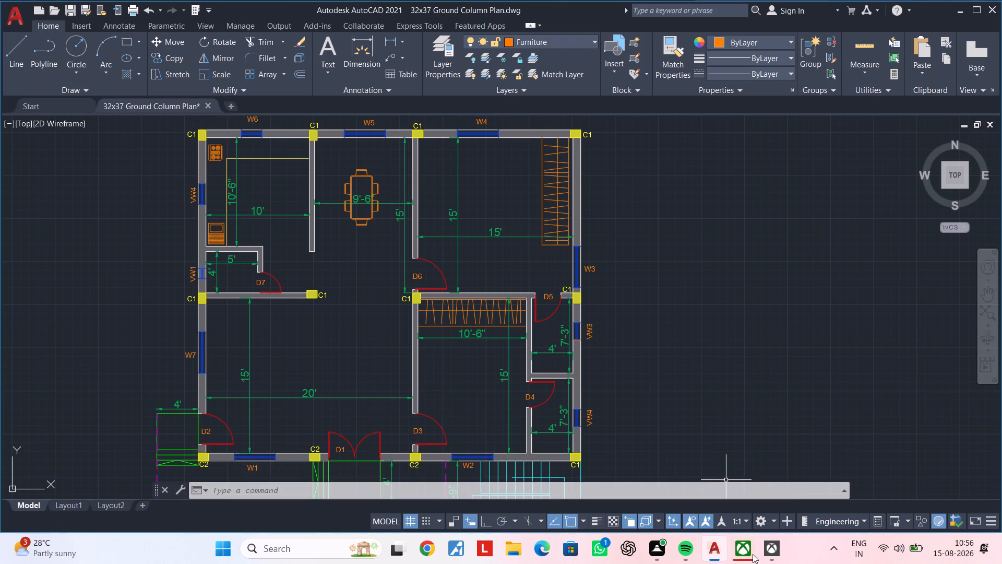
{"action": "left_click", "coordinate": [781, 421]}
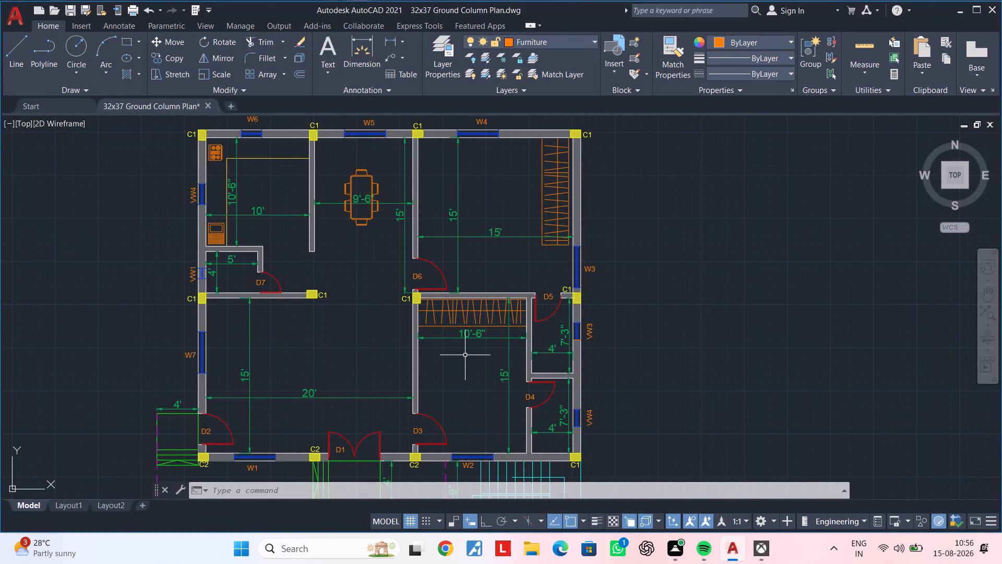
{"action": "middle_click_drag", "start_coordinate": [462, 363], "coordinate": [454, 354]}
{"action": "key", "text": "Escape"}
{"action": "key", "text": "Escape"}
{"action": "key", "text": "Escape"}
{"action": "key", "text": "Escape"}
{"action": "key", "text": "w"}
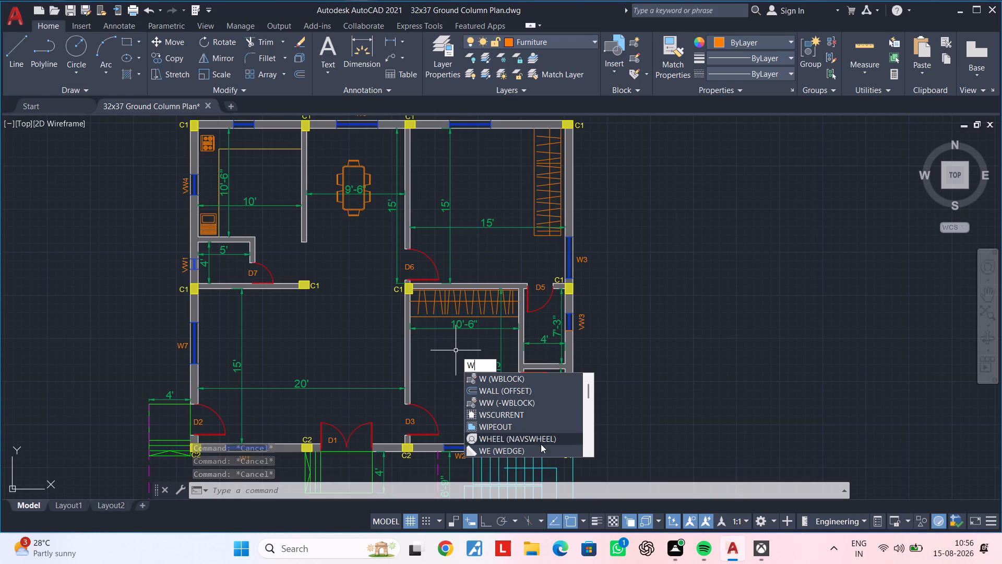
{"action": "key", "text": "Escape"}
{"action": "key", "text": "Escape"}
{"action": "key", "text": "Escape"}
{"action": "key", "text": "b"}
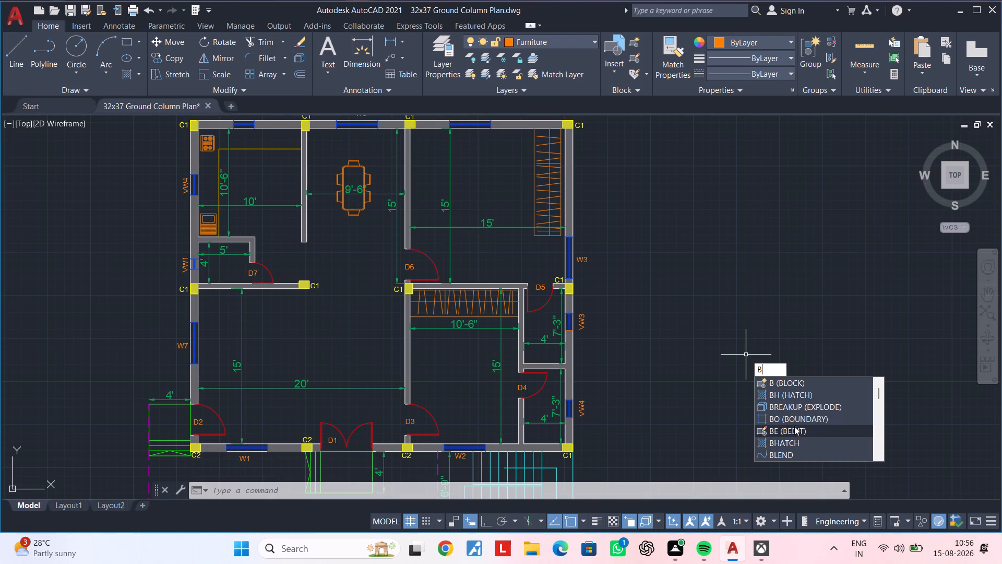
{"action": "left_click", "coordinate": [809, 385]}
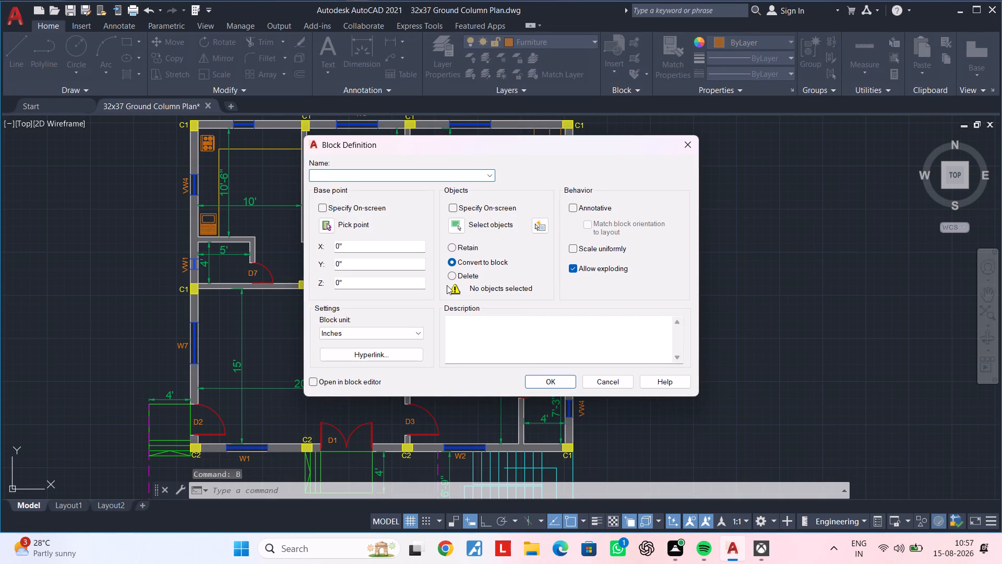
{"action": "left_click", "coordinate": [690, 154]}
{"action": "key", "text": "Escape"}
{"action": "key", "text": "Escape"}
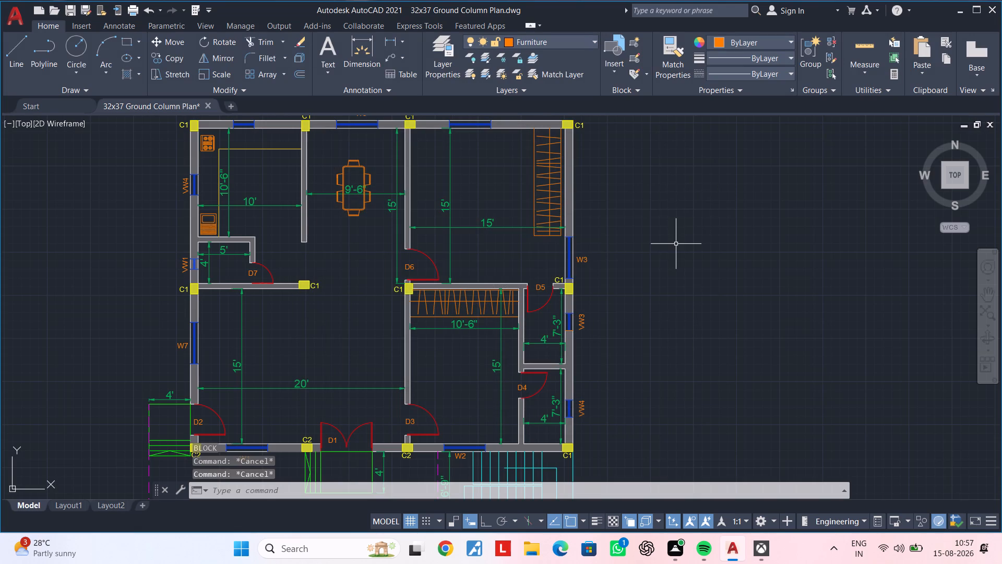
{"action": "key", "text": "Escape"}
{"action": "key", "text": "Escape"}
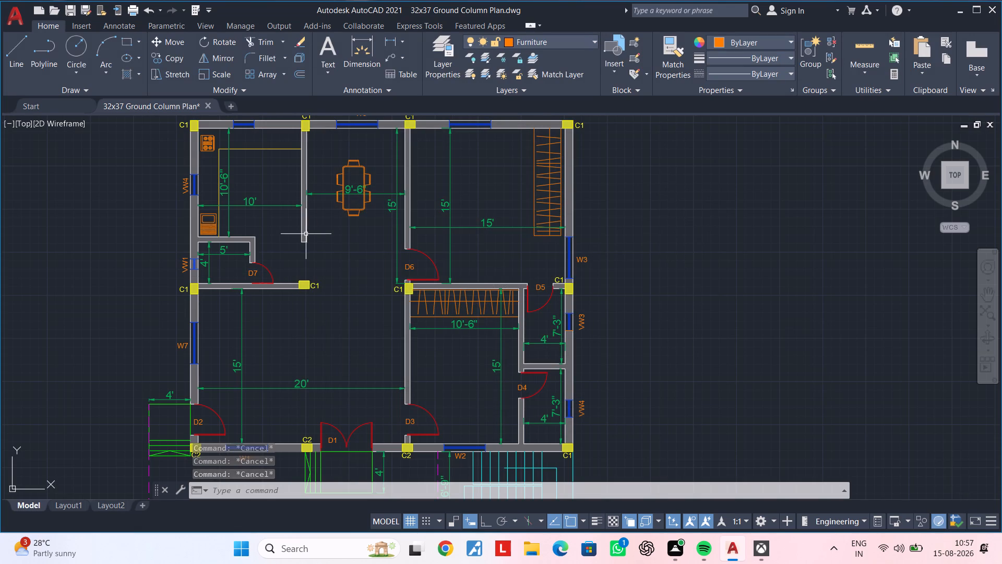
Reopen DesignCenter, check the blocks in the sample Kitchens.dwg for usable furniture, and close the palette.
{"action": "middle_click_drag", "start_coordinate": [304, 240], "coordinate": [497, 269]}
{"action": "scroll", "coordinate": [482, 249], "scroll_direction": "up", "scroll_amount": 2}
{"action": "middle_click_drag", "start_coordinate": [481, 261], "coordinate": [463, 293]}
{"action": "key", "text": "Escape"}
{"action": "key", "text": "Escape"}
{"action": "key", "text": "Escape"}
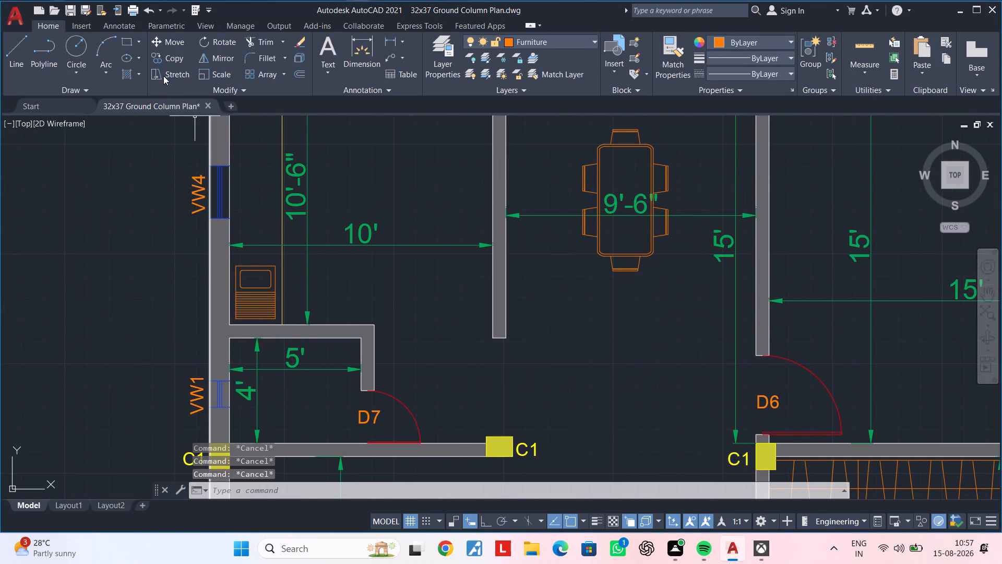
{"action": "key", "text": "a"}
{"action": "key", "text": "d"}
{"action": "key", "text": "c"}
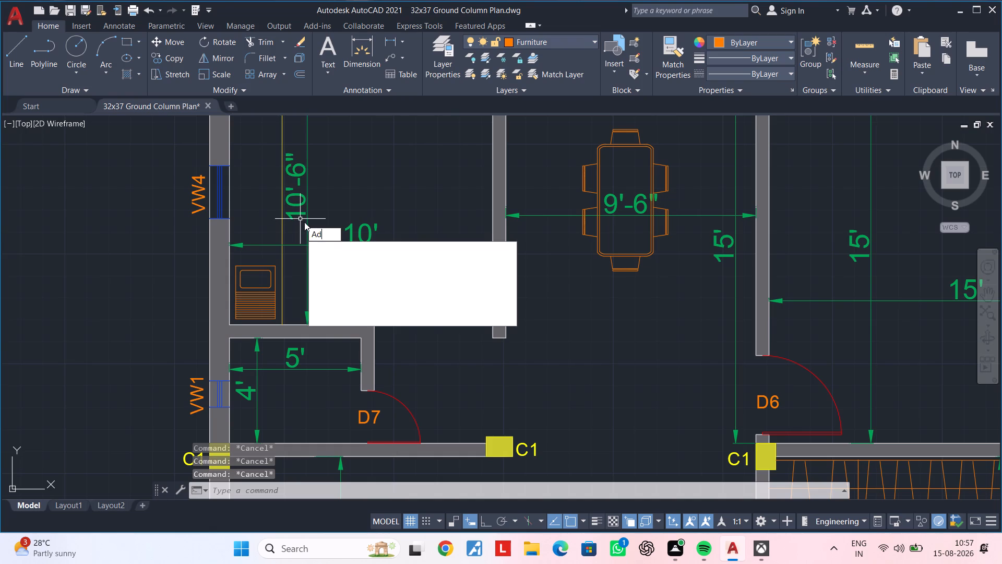
{"action": "key", "text": "space"}
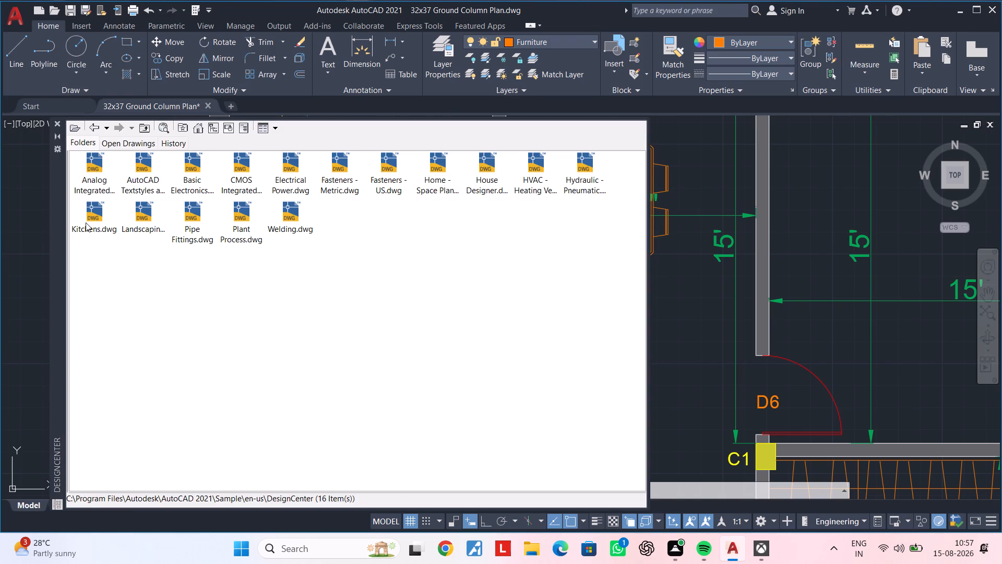
{"action": "triple_click", "coordinate": [90, 218]}
{"action": "double_click", "coordinate": [102, 171]}
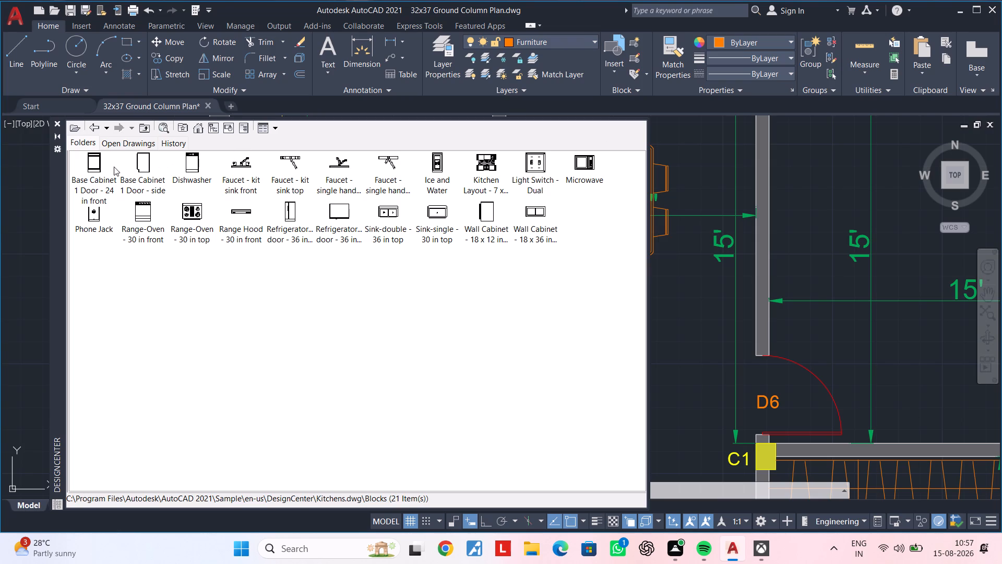
{"action": "left_click", "coordinate": [56, 123]}
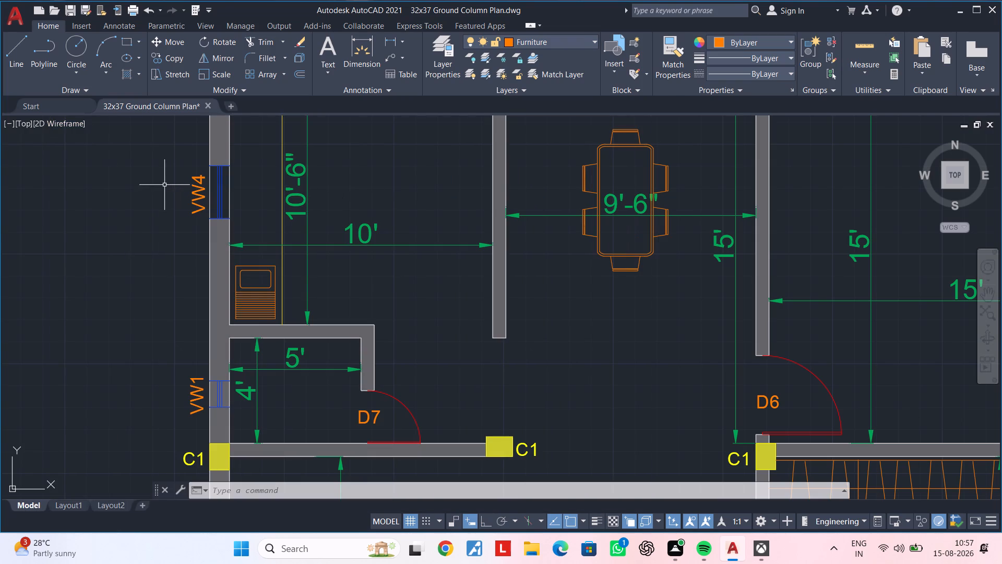
{"action": "key", "text": "Escape"}
{"action": "key", "text": "Escape"}
{"action": "key", "text": "Escape"}
{"action": "key", "text": "Escape"}
{"action": "key", "text": "Escape"}
{"action": "key", "text": "Escape"}
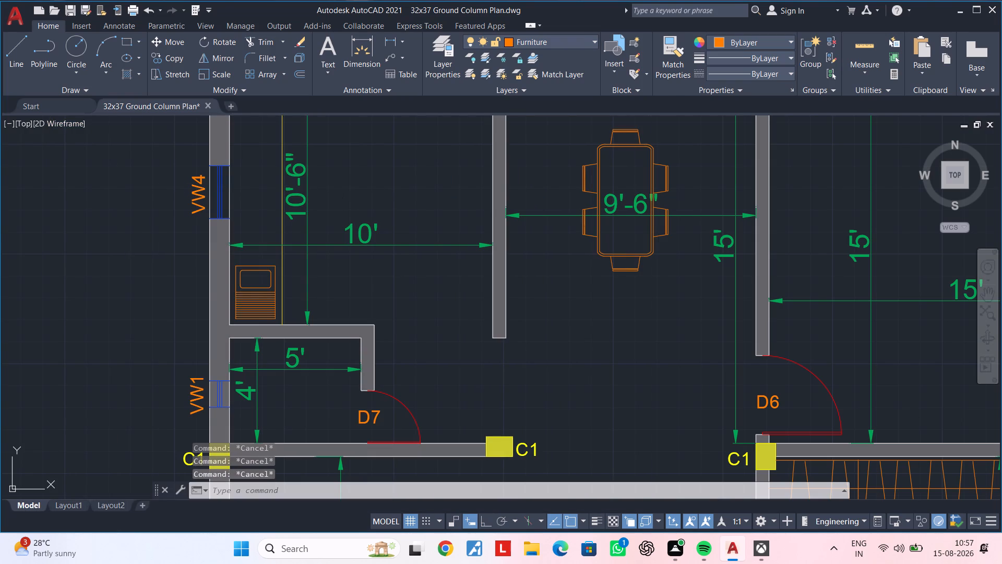
Reopen DesignCenter and load the blocks of the sample drawing Home - Space Planner.dwg.
{"action": "key", "text": "d"}
{"action": "key", "text": "Escape"}
{"action": "key", "text": "Escape"}
{"action": "type", "text": "adc"}
{"action": "key", "text": "space"}
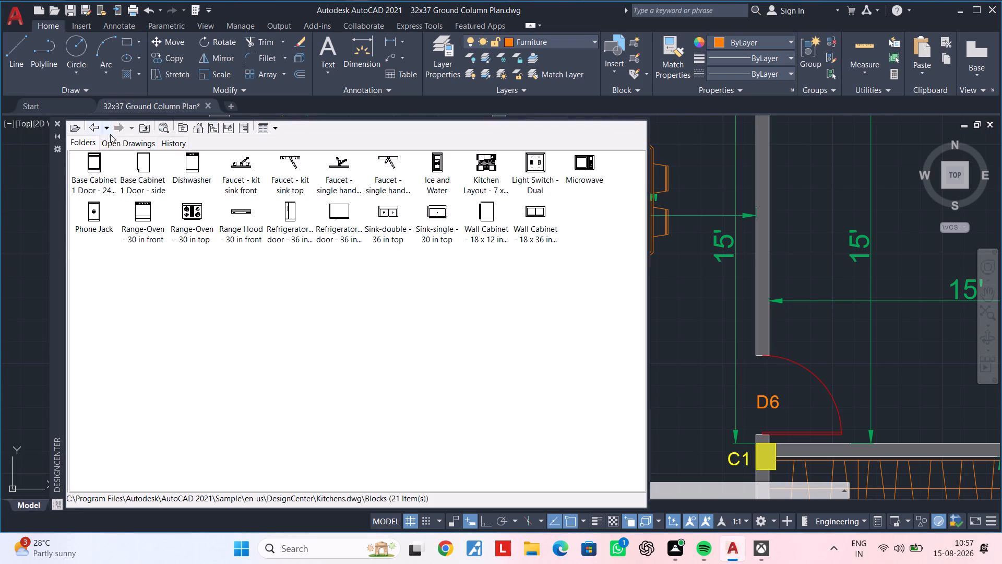
{"action": "left_click", "coordinate": [93, 128]}
{"action": "left_click", "coordinate": [103, 130]}
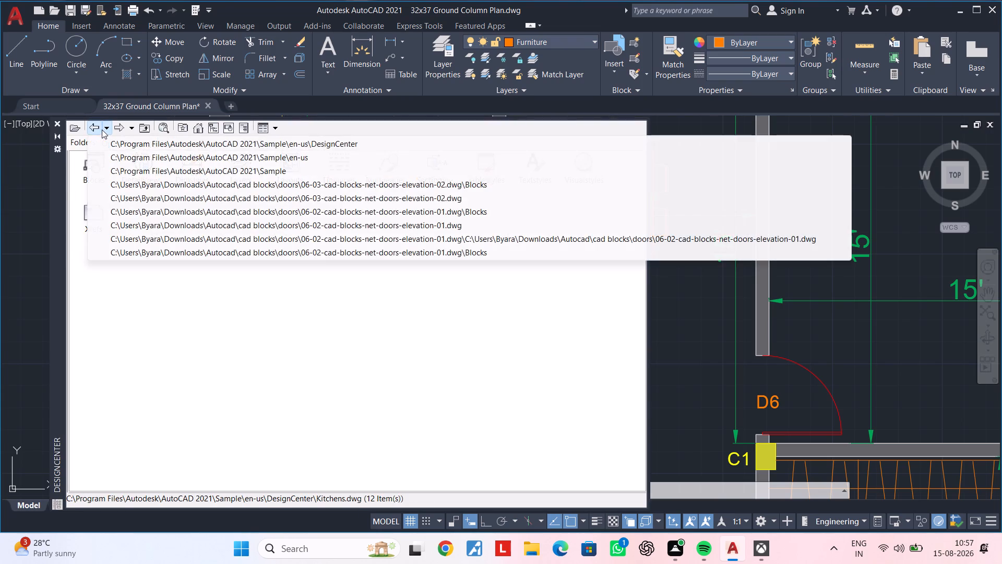
{"action": "left_click", "coordinate": [89, 130]}
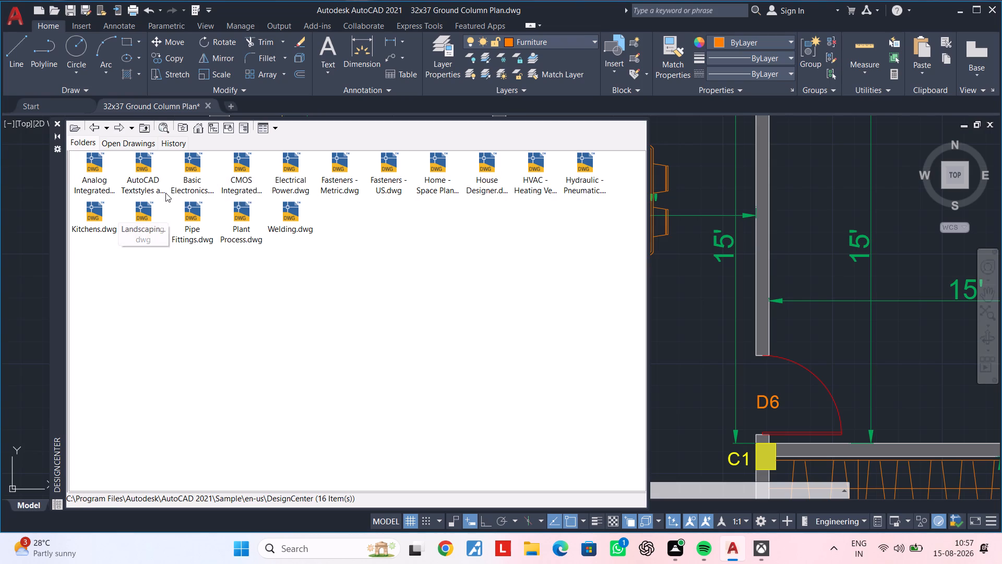
{"action": "left_click", "coordinate": [95, 127]}
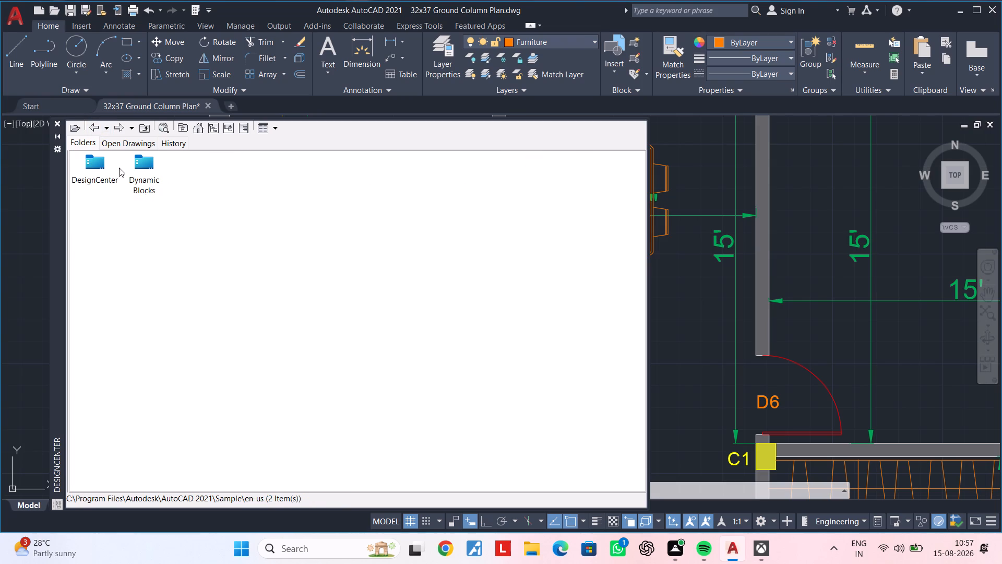
{"action": "double_click", "coordinate": [102, 170]}
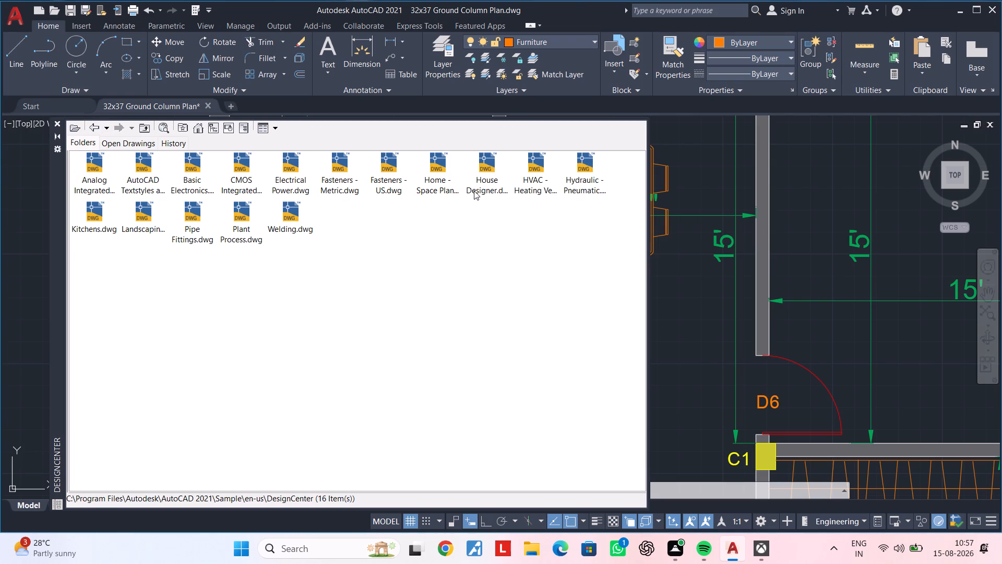
{"action": "double_click", "coordinate": [442, 167]}
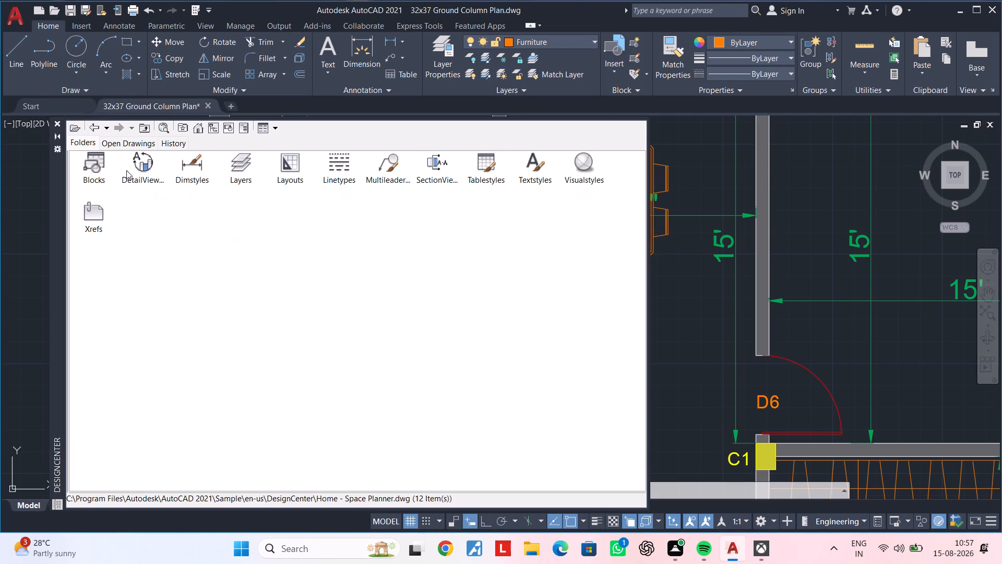
{"action": "double_click", "coordinate": [95, 167]}
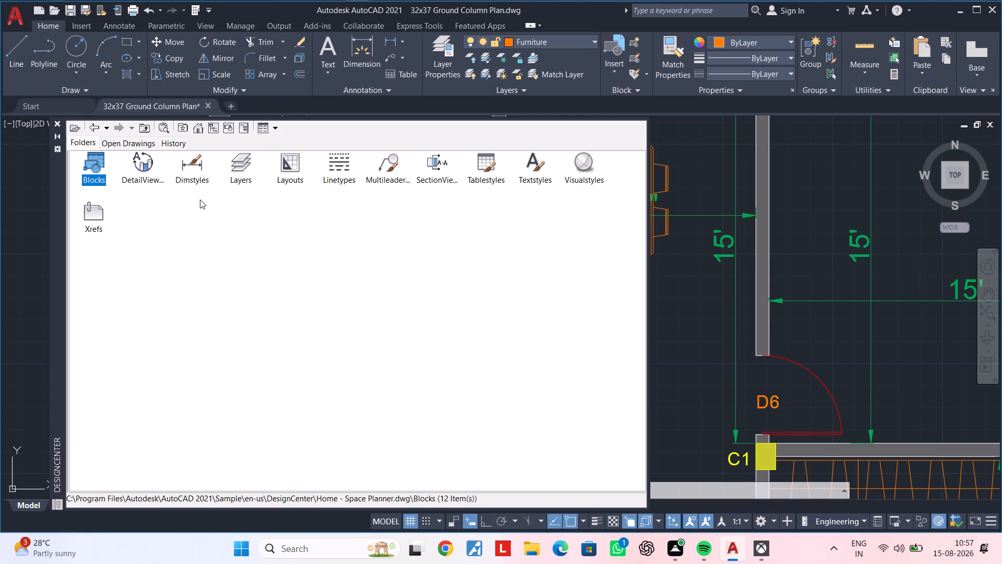
{"action": "scroll", "coordinate": [294, 206], "scroll_direction": "up", "scroll_amount": 3}
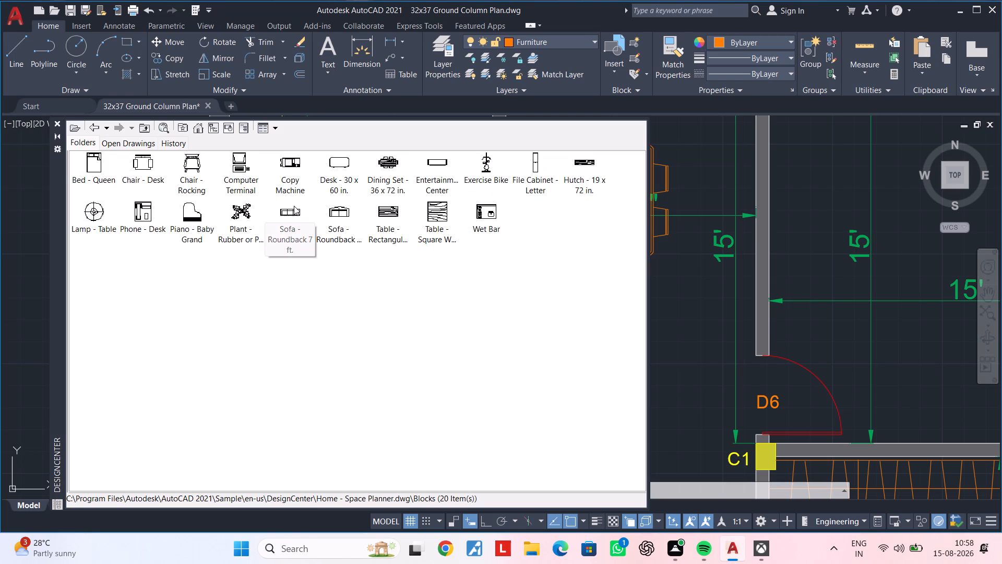
{"action": "scroll", "coordinate": [293, 215], "scroll_direction": "up", "scroll_amount": 3}
Insert the Sofa - Roundback 7 ft block at scale 1 and rotation 0, just below the dining set near door D6.
{"action": "left_click", "coordinate": [287, 214]}
{"action": "left_click_drag", "start_coordinate": [287, 213], "coordinate": [526, 264]}
{"action": "left_click", "coordinate": [597, 352]}
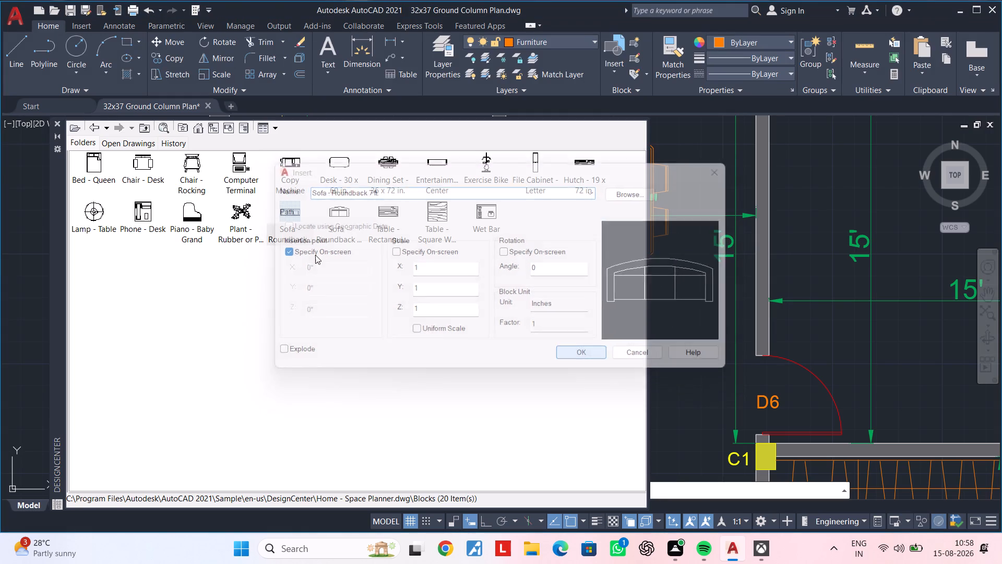
{"action": "left_click_drag", "start_coordinate": [287, 208], "coordinate": [735, 245]}
{"action": "left_click_drag", "start_coordinate": [739, 245], "coordinate": [781, 245]}
{"action": "double_click", "coordinate": [789, 238]}
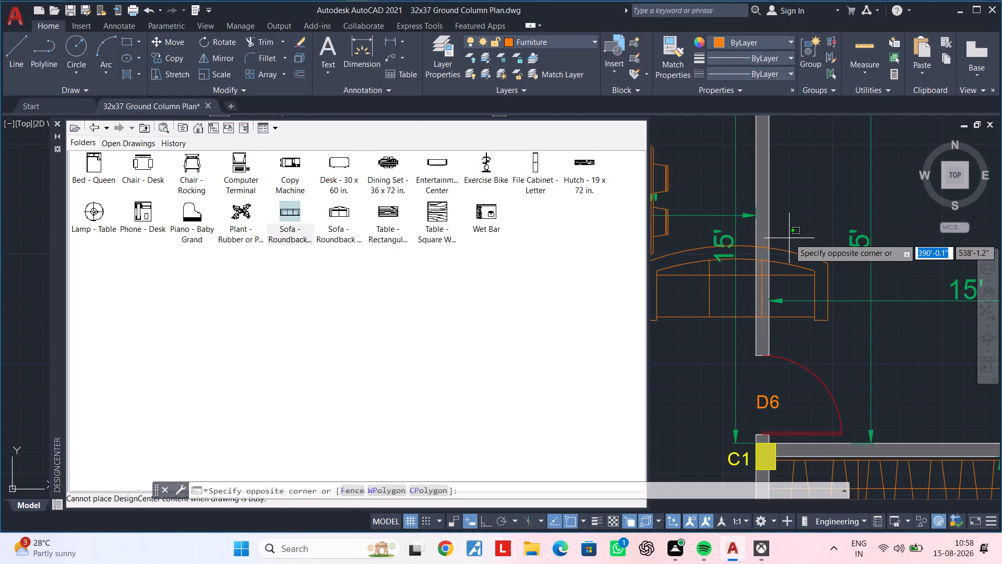
{"action": "middle_click_drag", "start_coordinate": [789, 238], "coordinate": [863, 215]}
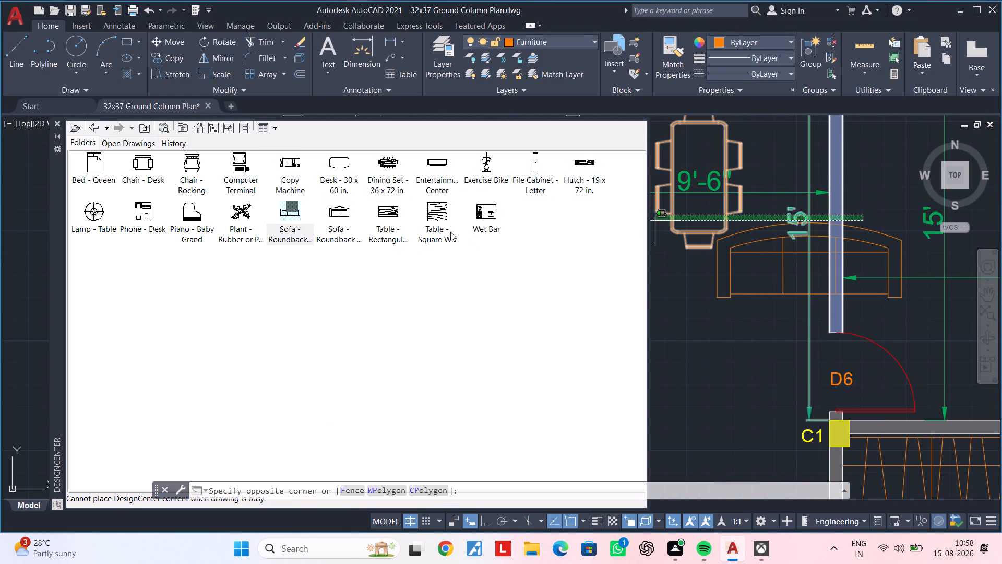
Load the blocks of the sample drawing House Designer.dwg in DesignCenter.
{"action": "left_click", "coordinate": [93, 128]}
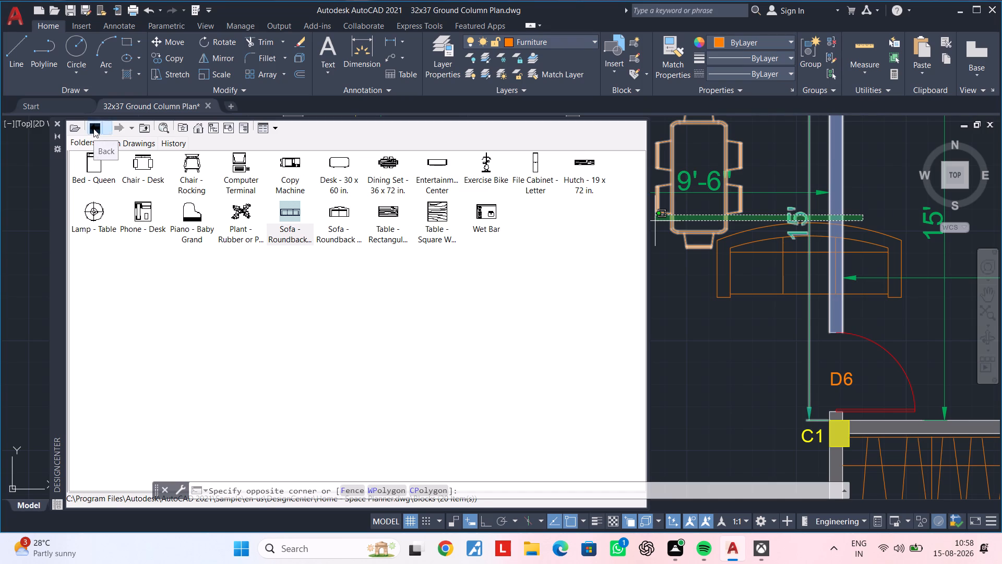
{"action": "left_click", "coordinate": [96, 128]}
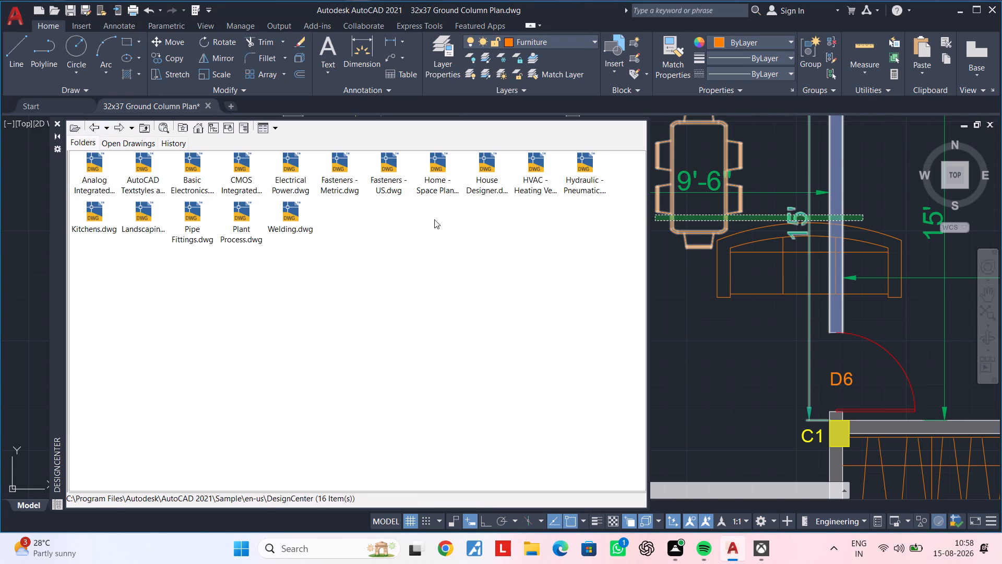
{"action": "double_click", "coordinate": [498, 176]}
{"action": "double_click", "coordinate": [99, 164]}
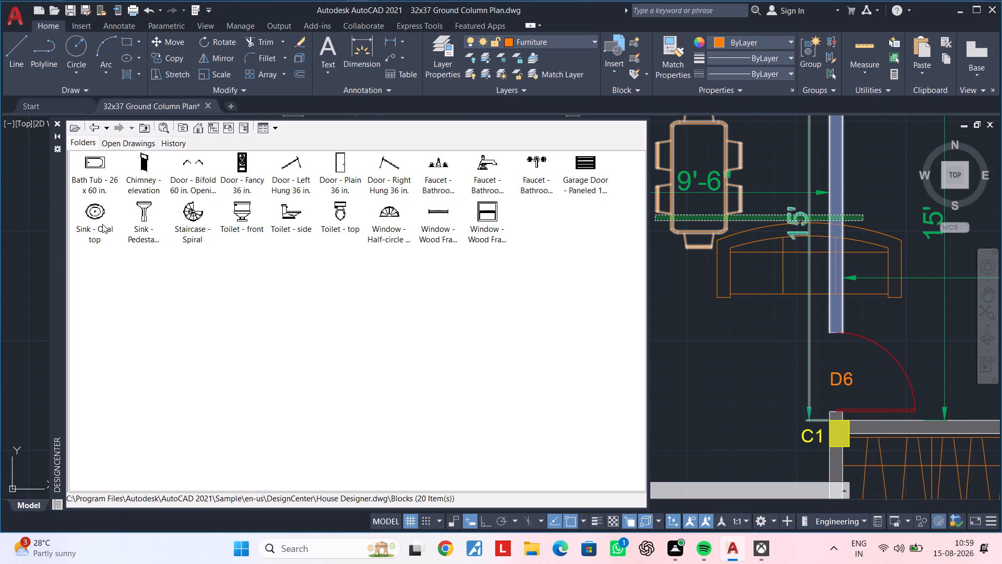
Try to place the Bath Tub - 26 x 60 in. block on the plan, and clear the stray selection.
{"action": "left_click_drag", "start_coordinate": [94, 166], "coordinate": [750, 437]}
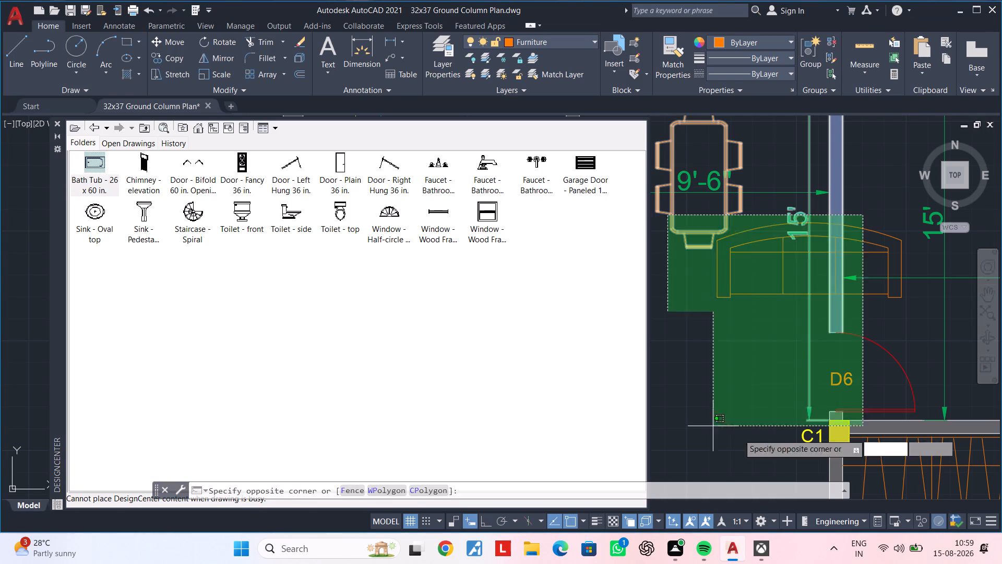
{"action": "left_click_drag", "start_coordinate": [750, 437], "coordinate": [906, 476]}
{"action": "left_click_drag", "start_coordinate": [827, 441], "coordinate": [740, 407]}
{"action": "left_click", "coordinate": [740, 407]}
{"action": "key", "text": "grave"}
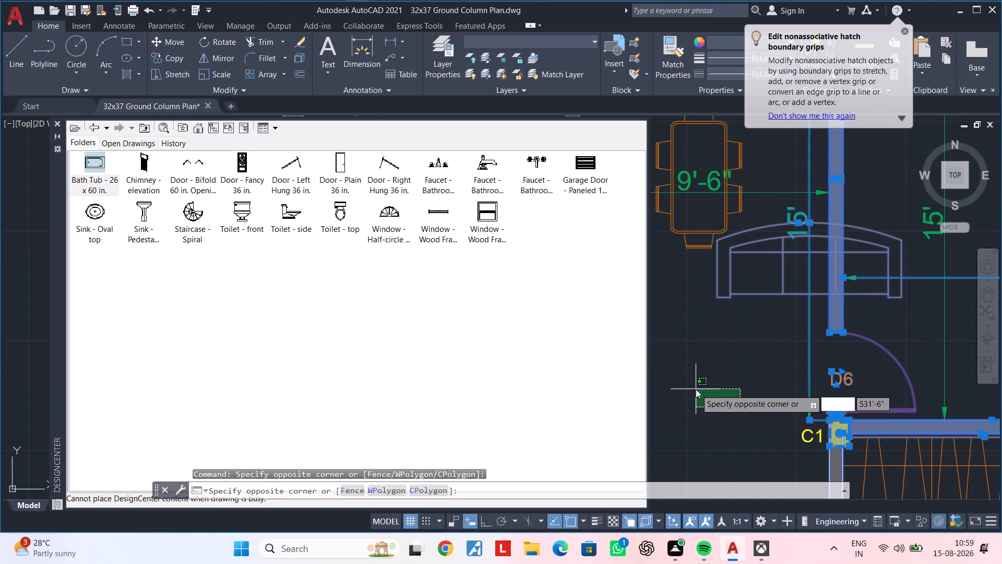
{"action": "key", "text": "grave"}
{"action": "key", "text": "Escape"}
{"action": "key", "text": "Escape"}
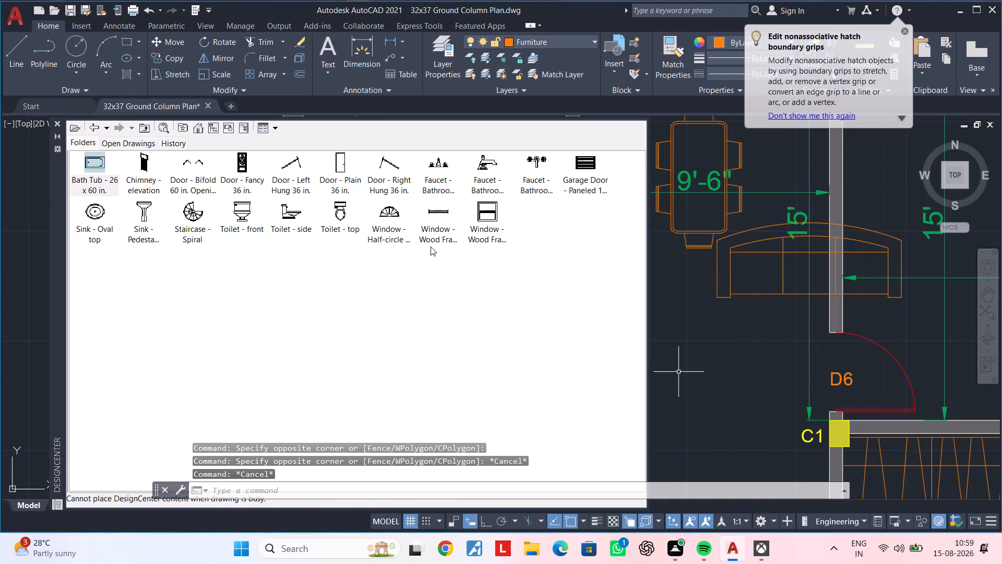
Insert the Chimney - elevation block over the dining set.
{"action": "left_click_drag", "start_coordinate": [93, 159], "coordinate": [103, 167]}
{"action": "left_click_drag", "start_coordinate": [138, 189], "coordinate": [736, 326]}
{"action": "left_click_drag", "start_coordinate": [736, 326], "coordinate": [736, 340]}
{"action": "left_click_drag", "start_coordinate": [736, 351], "coordinate": [755, 390]}
{"action": "left_click", "coordinate": [755, 390]}
{"action": "scroll", "coordinate": [741, 367], "scroll_direction": "down", "scroll_amount": 2}
{"action": "scroll", "coordinate": [739, 367], "scroll_direction": "up", "scroll_amount": 2}
{"action": "scroll", "coordinate": [736, 368], "scroll_direction": "down", "scroll_amount": 1}
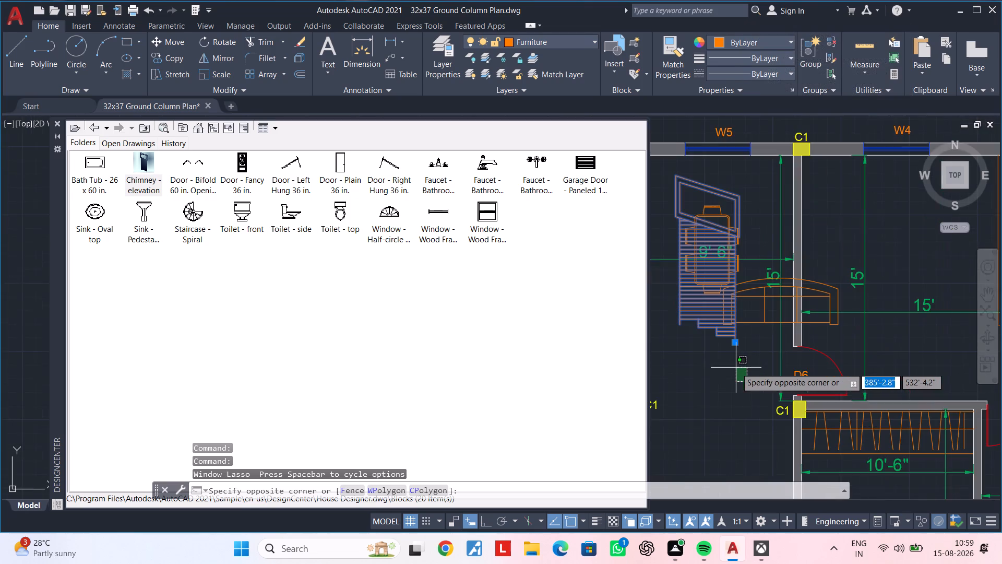
{"action": "middle_click_drag", "start_coordinate": [736, 368], "coordinate": [734, 428]}
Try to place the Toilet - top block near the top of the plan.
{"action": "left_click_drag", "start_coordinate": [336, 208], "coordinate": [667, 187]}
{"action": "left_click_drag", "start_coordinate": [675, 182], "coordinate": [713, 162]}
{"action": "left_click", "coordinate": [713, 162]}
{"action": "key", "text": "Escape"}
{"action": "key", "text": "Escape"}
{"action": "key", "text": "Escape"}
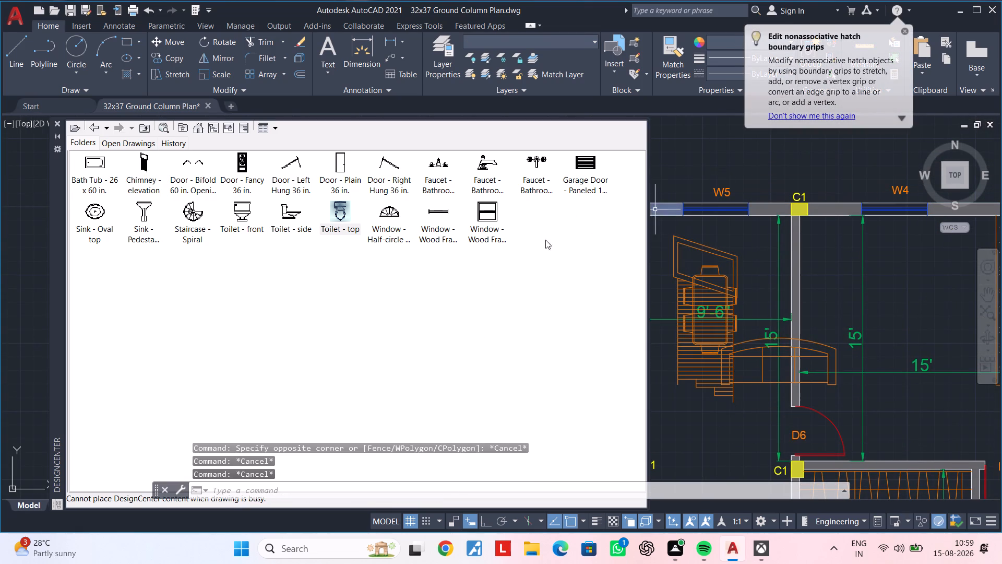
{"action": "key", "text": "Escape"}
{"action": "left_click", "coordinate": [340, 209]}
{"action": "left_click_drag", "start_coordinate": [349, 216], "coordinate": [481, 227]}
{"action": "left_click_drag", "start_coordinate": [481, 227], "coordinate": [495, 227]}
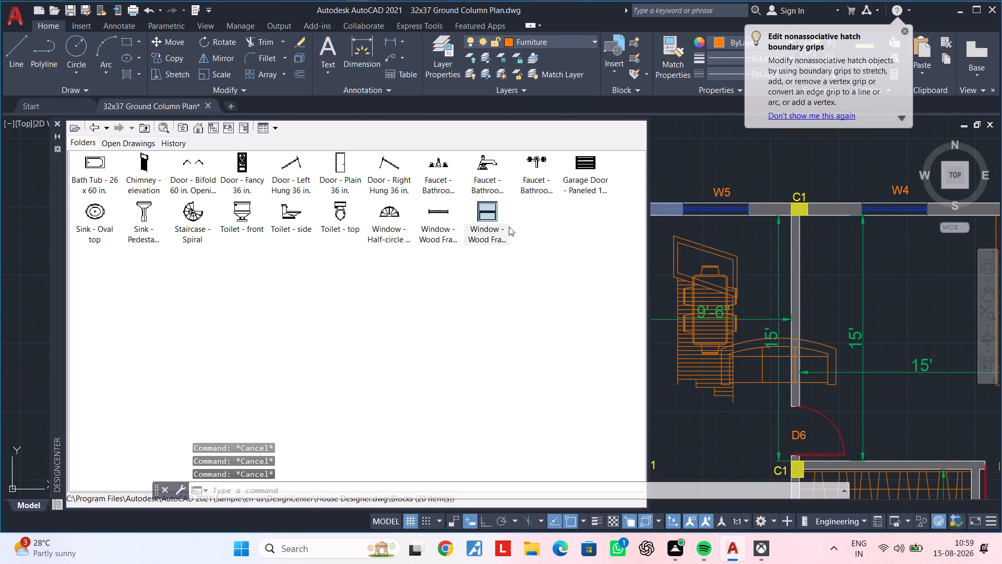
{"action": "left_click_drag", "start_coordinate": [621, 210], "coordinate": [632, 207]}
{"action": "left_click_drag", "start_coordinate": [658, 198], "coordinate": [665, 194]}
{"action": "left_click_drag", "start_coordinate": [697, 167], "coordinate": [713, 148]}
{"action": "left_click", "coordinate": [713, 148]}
Insert the Toilet - top block at scale 1 and rotation 0 in the empty area northeast of the plan.
{"action": "middle_click_drag", "start_coordinate": [710, 153], "coordinate": [650, 222]}
{"action": "scroll", "coordinate": [640, 225], "scroll_direction": "down", "scroll_amount": 2}
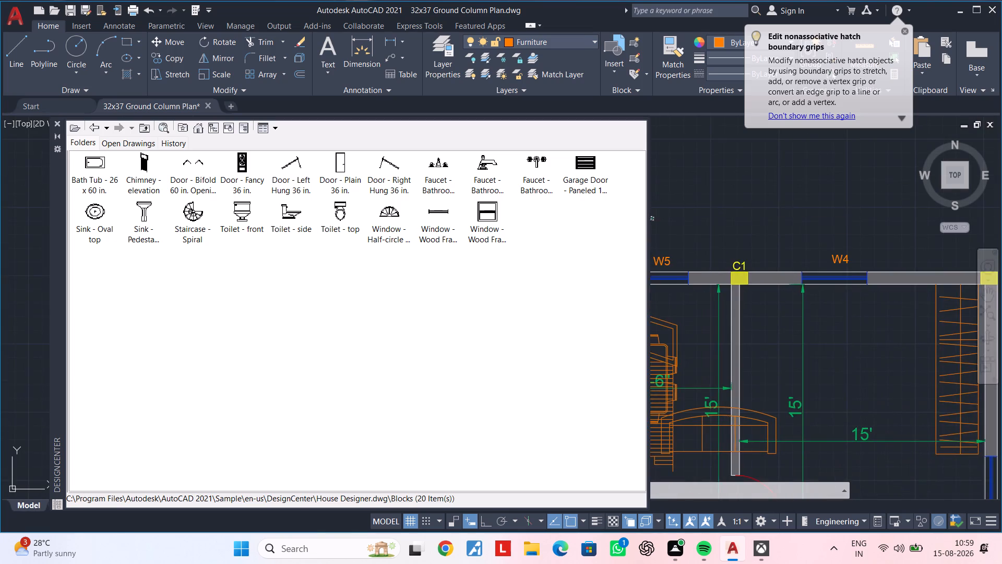
{"action": "scroll", "coordinate": [663, 194], "scroll_direction": "down", "scroll_amount": 3}
{"action": "key", "text": "Escape"}
{"action": "middle_click_drag", "start_coordinate": [700, 190], "coordinate": [702, 230]}
{"action": "key", "text": "Escape"}
{"action": "key", "text": "Escape"}
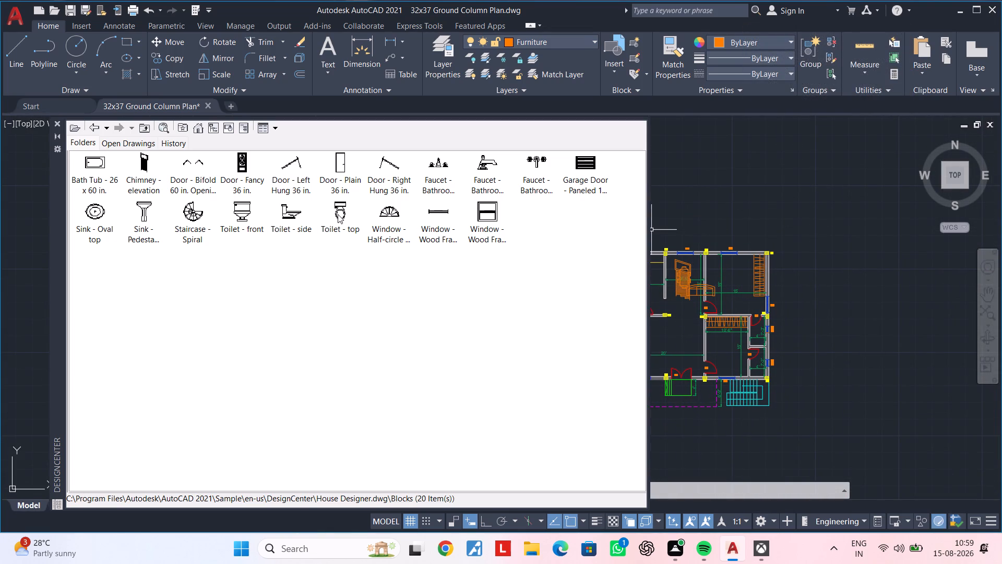
{"action": "left_click", "coordinate": [337, 214]}
{"action": "left_click_drag", "start_coordinate": [337, 214], "coordinate": [803, 171]}
{"action": "left_click", "coordinate": [803, 171]}
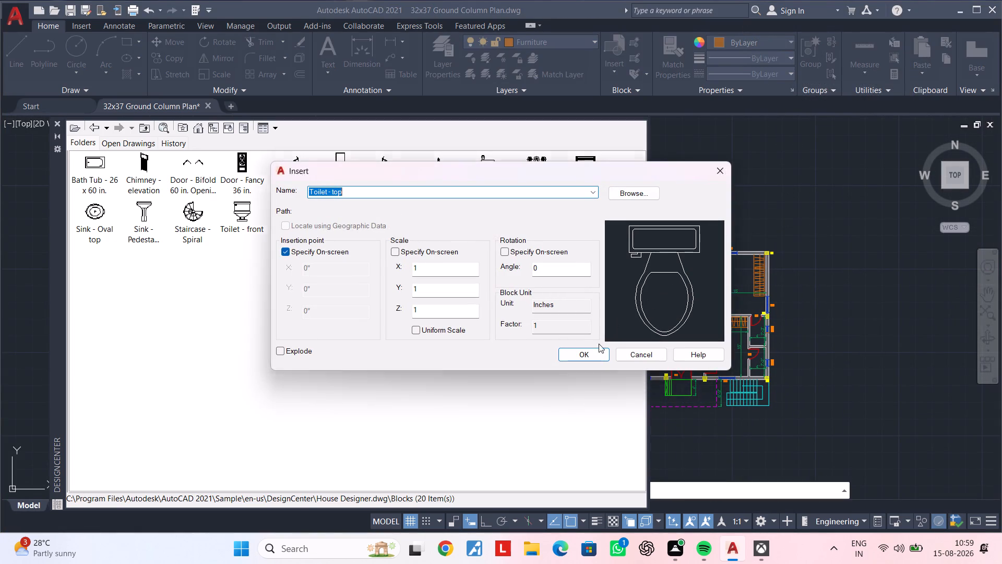
{"action": "left_click", "coordinate": [588, 352]}
{"action": "left_click_drag", "start_coordinate": [338, 208], "coordinate": [832, 205]}
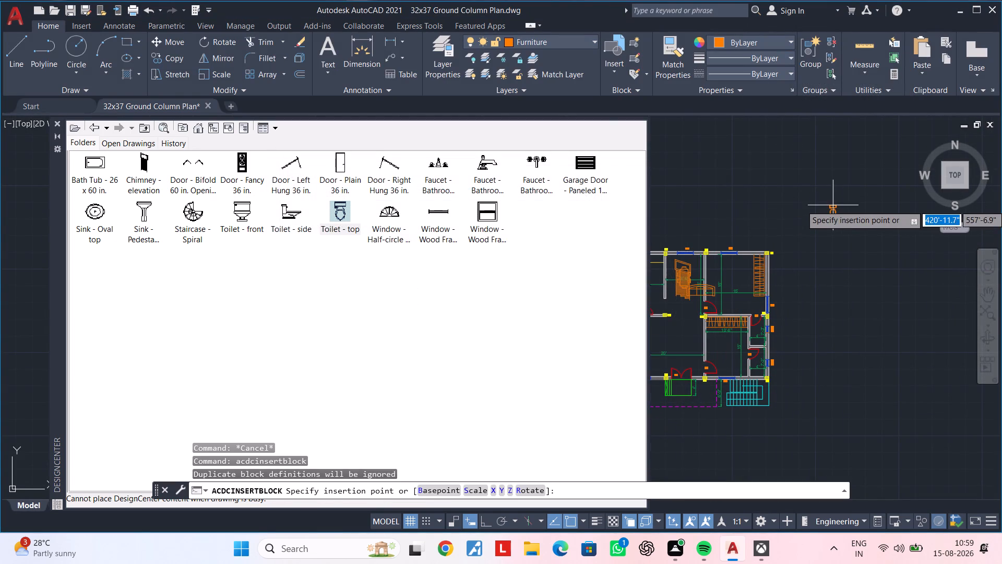
{"action": "left_click", "coordinate": [839, 198]}
{"action": "key", "text": "Escape"}
{"action": "key", "text": "Escape"}
{"action": "key", "text": "Escape"}
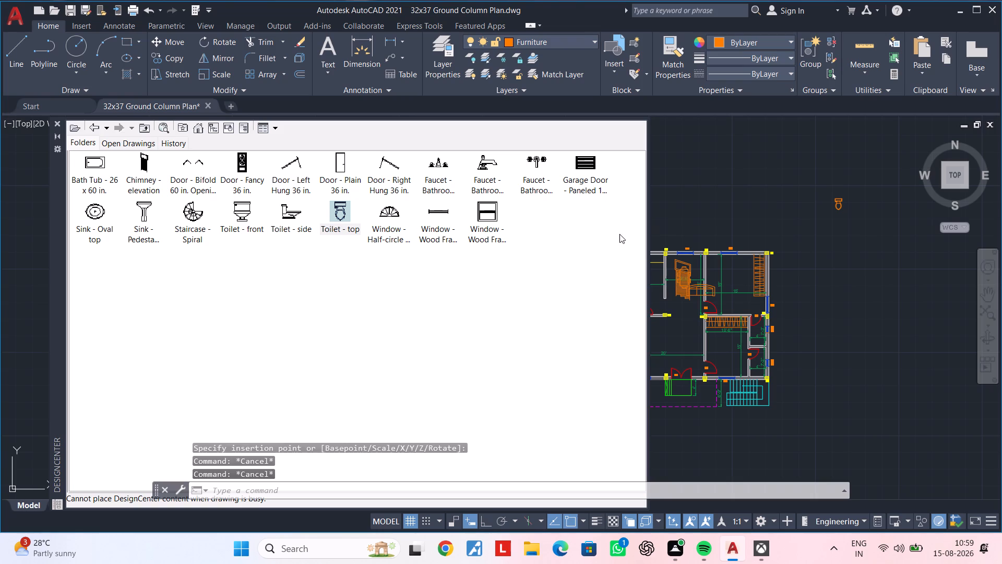
{"action": "key", "text": "Escape"}
{"action": "key", "text": "Escape"}
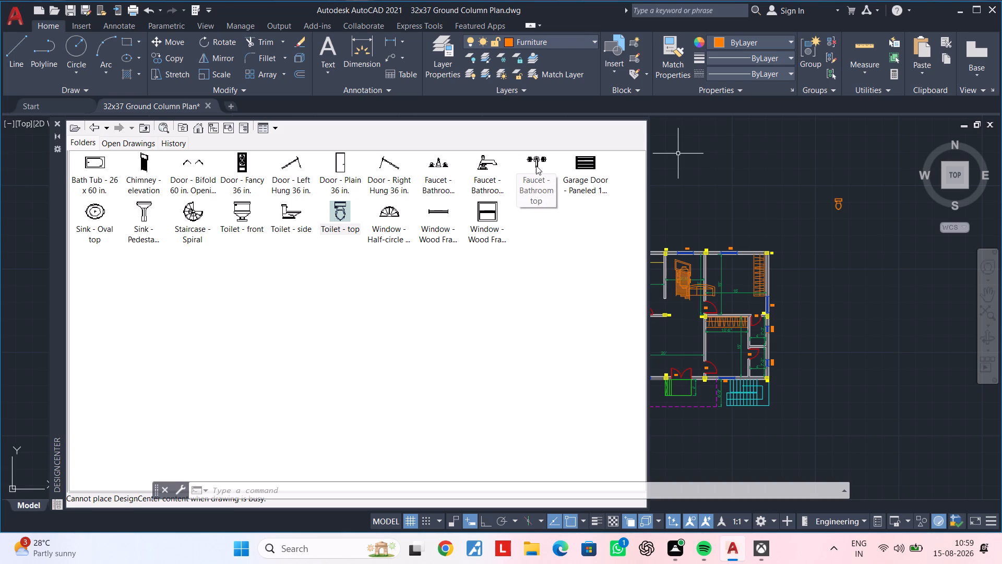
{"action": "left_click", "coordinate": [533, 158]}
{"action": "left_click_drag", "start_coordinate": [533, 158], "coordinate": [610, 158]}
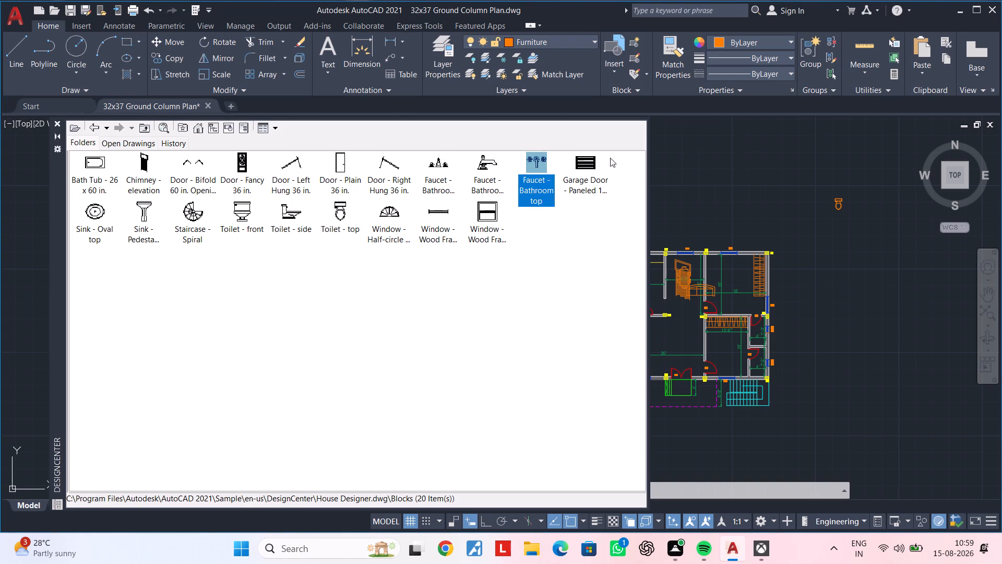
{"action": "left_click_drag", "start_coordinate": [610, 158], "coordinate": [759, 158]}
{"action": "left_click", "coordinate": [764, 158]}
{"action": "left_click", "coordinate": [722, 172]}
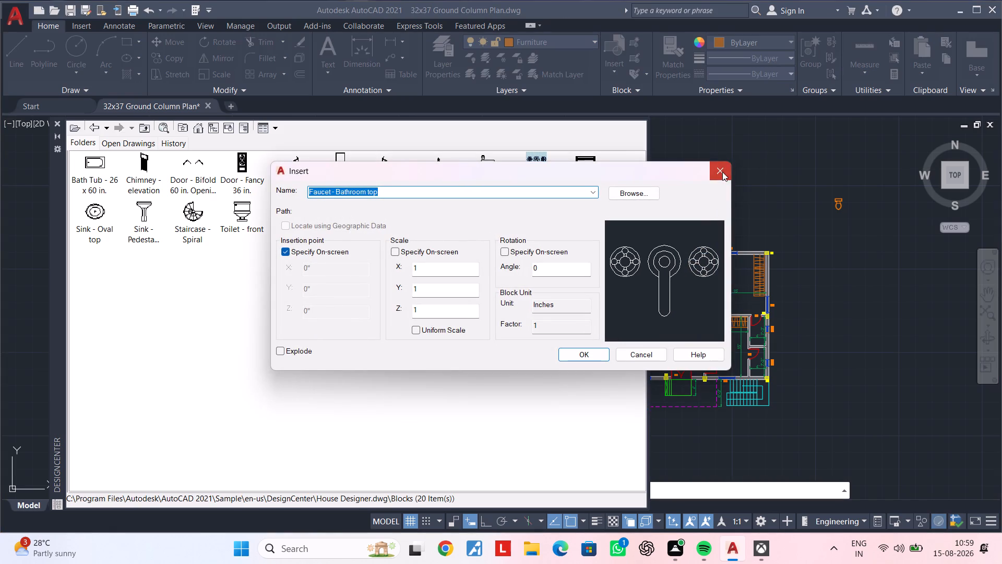
Close DesignCenter and move the chimney elevation block from the dining area to the empty space east of the plan.
{"action": "left_click", "coordinate": [58, 123]}
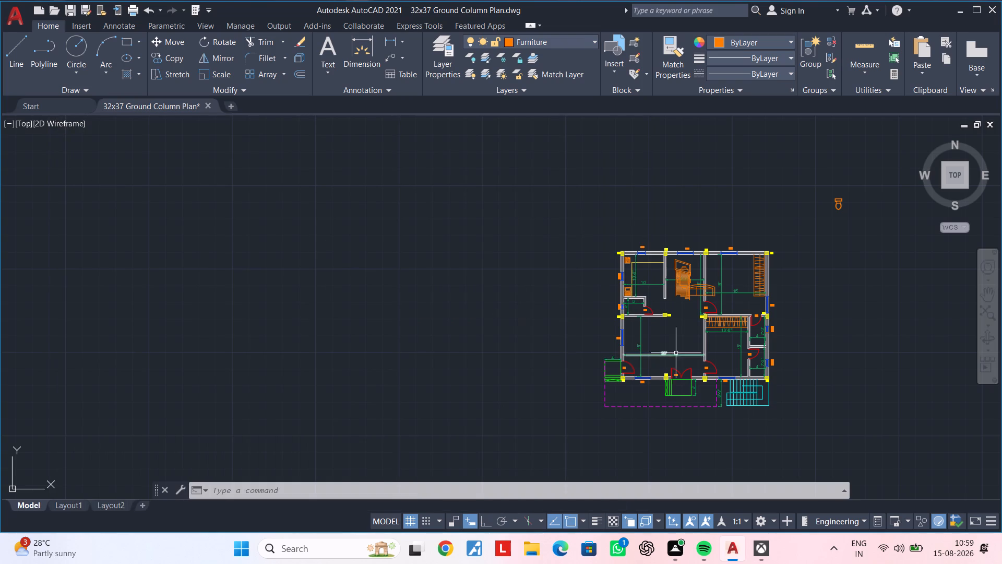
{"action": "scroll", "coordinate": [690, 296], "scroll_direction": "up", "scroll_amount": 3}
{"action": "middle_click_drag", "start_coordinate": [679, 302], "coordinate": [614, 330]}
{"action": "scroll", "coordinate": [615, 324], "scroll_direction": "up", "scroll_amount": 1}
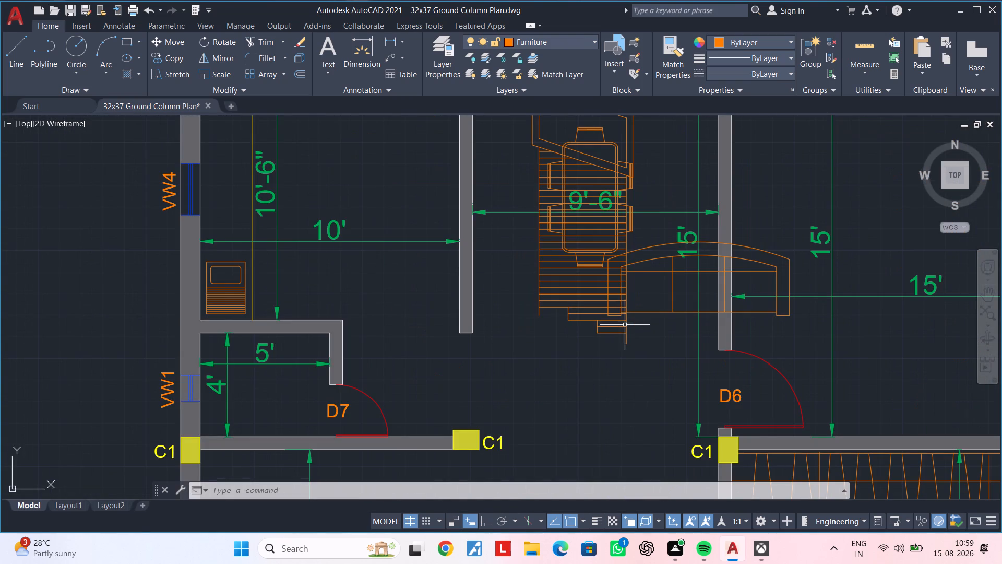
{"action": "left_click", "coordinate": [625, 325]}
{"action": "type", "text": "m"}
{"action": "key", "text": "space"}
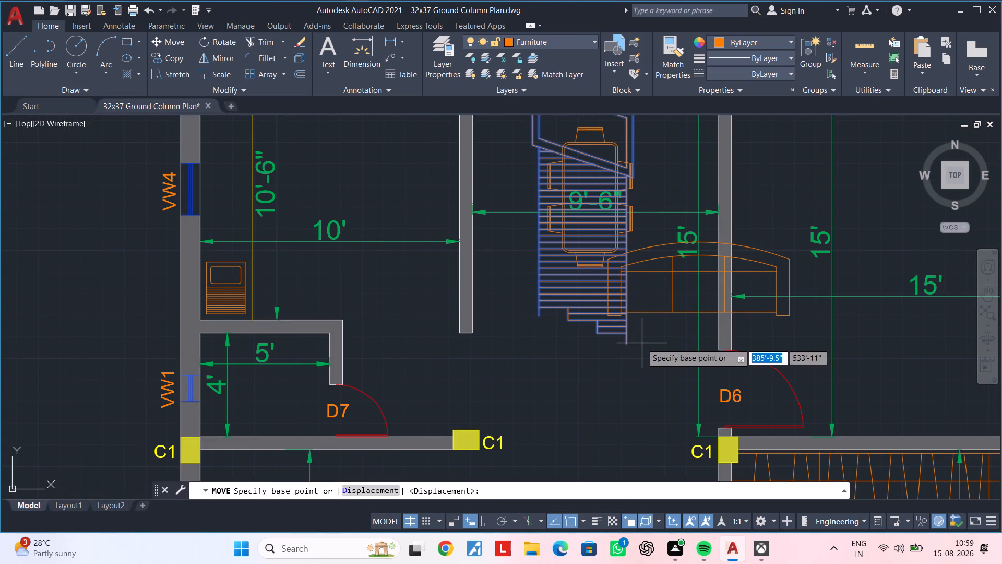
{"action": "left_click", "coordinate": [625, 338]}
{"action": "scroll", "coordinate": [783, 383], "scroll_direction": "down", "scroll_amount": 2}
{"action": "middle_click_drag", "start_coordinate": [839, 383], "coordinate": [330, 359]}
{"action": "left_click", "coordinate": [600, 320]}
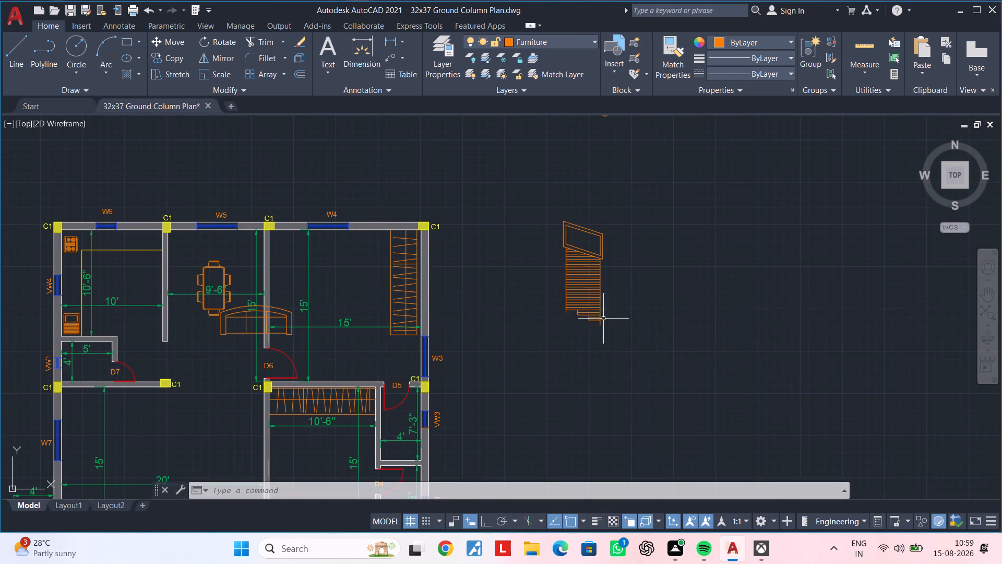
{"action": "middle_click_drag", "start_coordinate": [577, 338], "coordinate": [672, 276]}
{"action": "key", "text": "Escape"}
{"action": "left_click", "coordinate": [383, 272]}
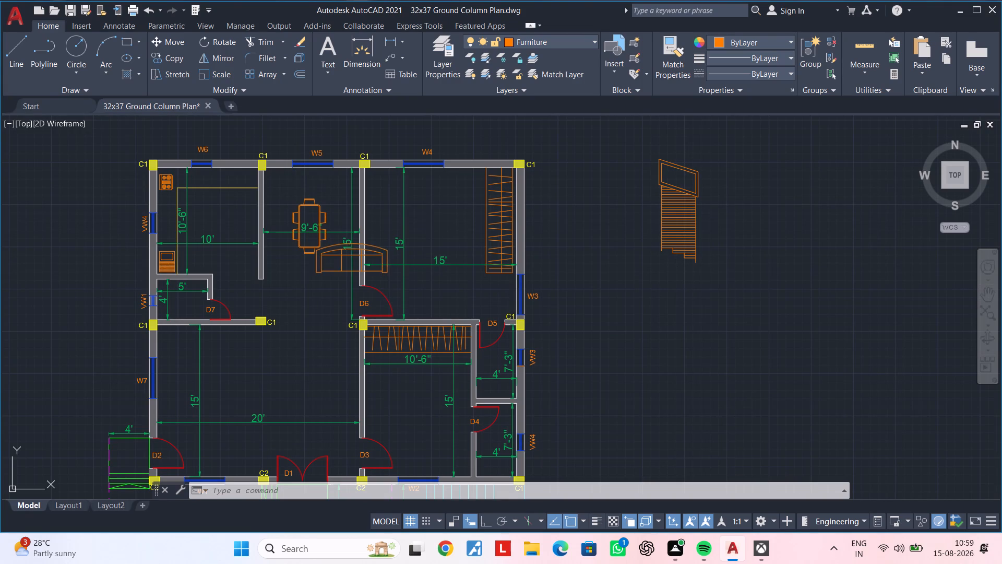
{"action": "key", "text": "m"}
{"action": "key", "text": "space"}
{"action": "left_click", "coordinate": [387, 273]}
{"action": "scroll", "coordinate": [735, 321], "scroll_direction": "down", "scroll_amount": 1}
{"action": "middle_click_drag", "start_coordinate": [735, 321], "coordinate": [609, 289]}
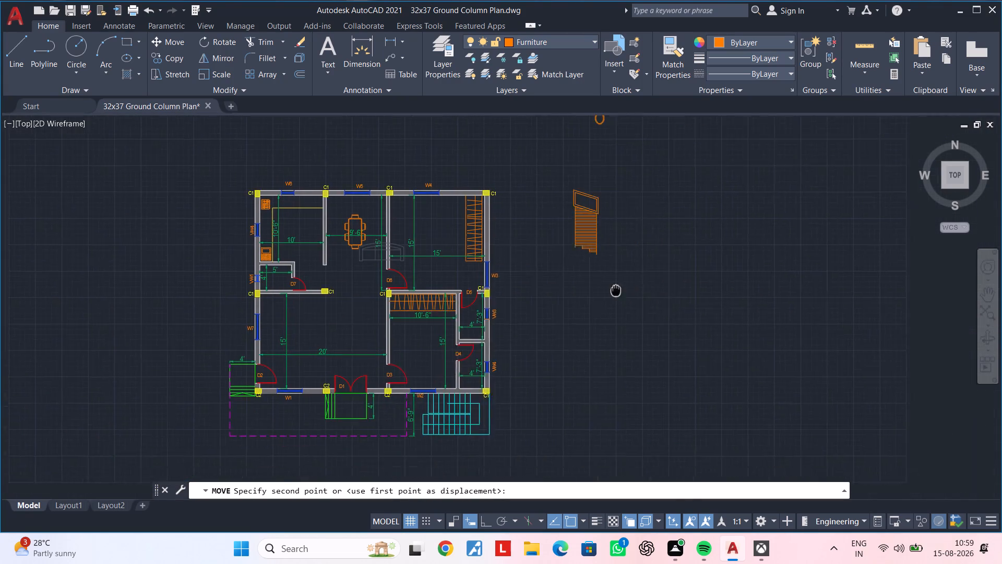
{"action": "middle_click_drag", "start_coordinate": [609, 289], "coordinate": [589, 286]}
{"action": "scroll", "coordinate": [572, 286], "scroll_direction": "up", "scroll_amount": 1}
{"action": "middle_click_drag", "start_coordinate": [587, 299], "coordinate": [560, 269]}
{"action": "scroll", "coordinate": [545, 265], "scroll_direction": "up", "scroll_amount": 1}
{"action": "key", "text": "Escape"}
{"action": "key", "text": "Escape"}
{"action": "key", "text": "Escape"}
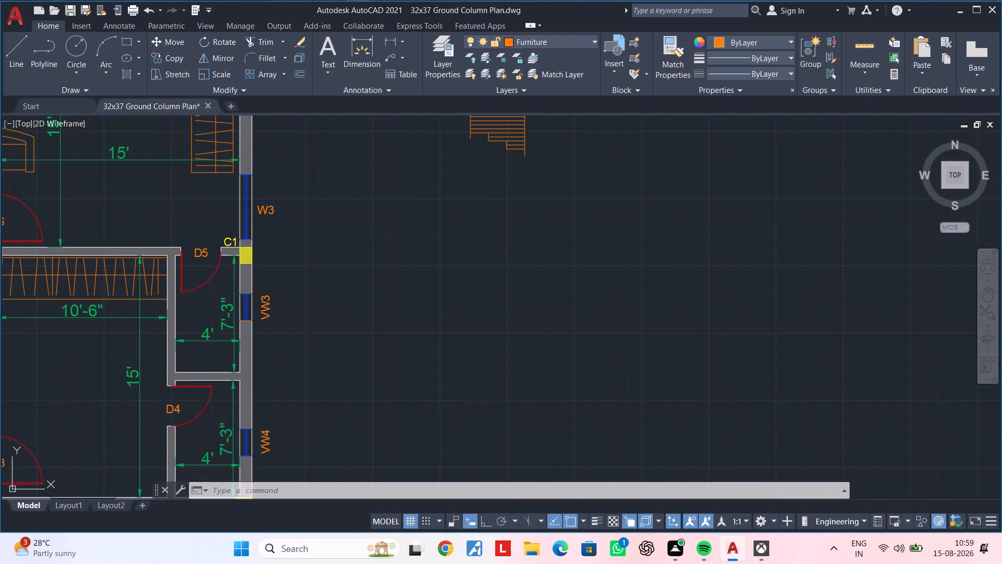
Move the sofa block from beside the dining set to the empty space east of the plan, below the chimney elevation.
{"action": "scroll", "coordinate": [461, 261], "scroll_direction": "down", "scroll_amount": 3}
{"action": "middle_click_drag", "start_coordinate": [468, 269], "coordinate": [502, 274]}
{"action": "scroll", "coordinate": [350, 231], "scroll_direction": "up", "scroll_amount": 3}
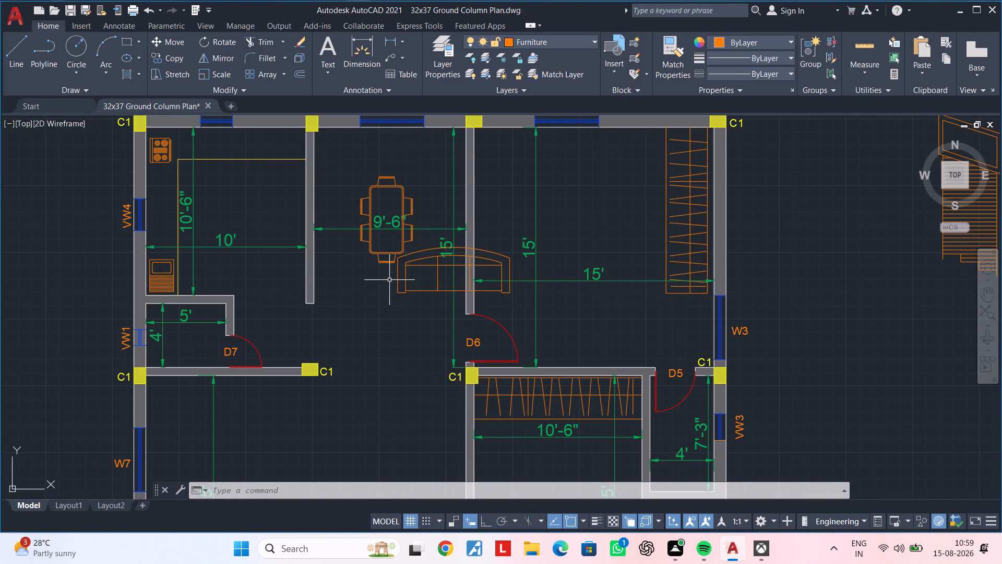
{"action": "left_click", "coordinate": [398, 282]}
{"action": "key", "text": "m"}
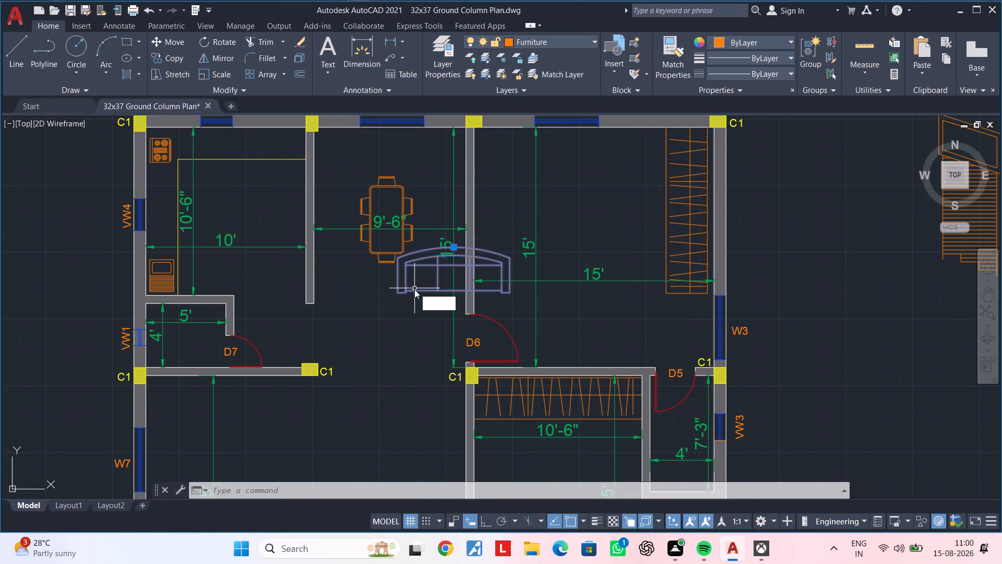
{"action": "key", "text": "space"}
{"action": "left_click", "coordinate": [423, 284]}
{"action": "scroll", "coordinate": [754, 338], "scroll_direction": "down", "scroll_amount": 1}
{"action": "middle_click_drag", "start_coordinate": [814, 355], "coordinate": [446, 269]}
{"action": "left_click", "coordinate": [508, 276]}
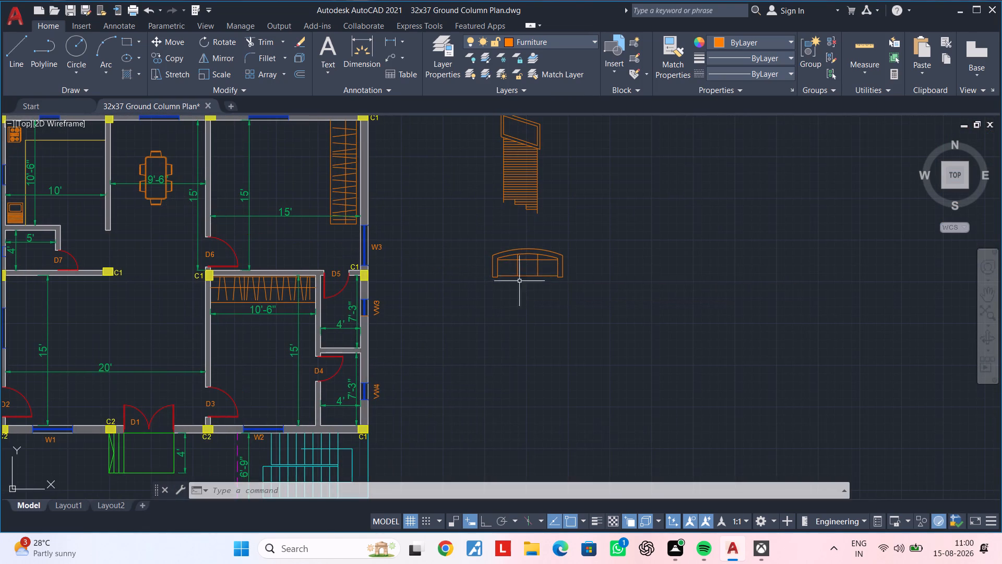
{"action": "key", "text": "Escape"}
{"action": "key", "text": "Escape"}
Explode the relocated sofa block into separate lines and arcs.
{"action": "scroll", "coordinate": [521, 290], "scroll_direction": "down", "scroll_amount": 1}
{"action": "middle_click_drag", "start_coordinate": [521, 290], "coordinate": [552, 293]}
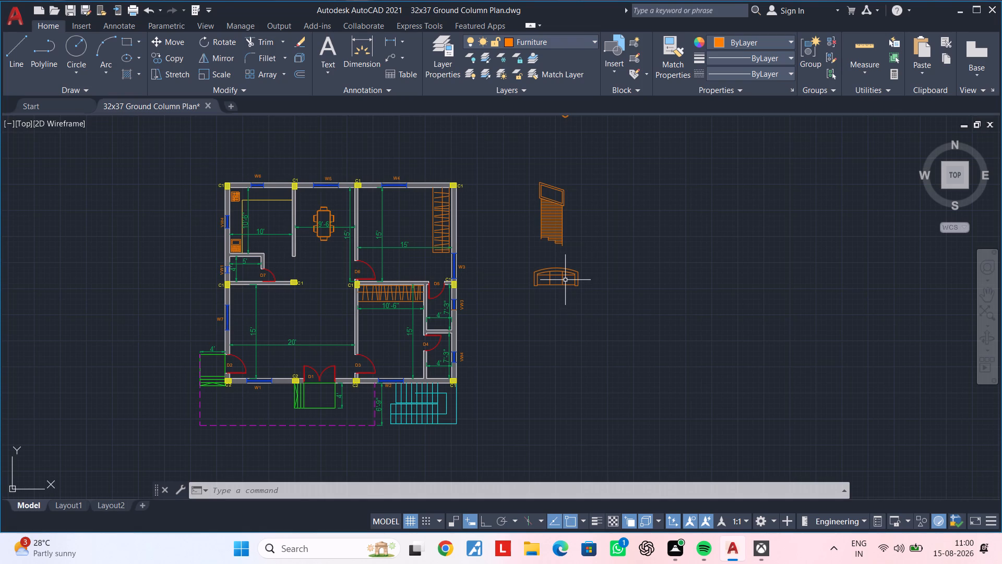
{"action": "scroll", "coordinate": [541, 284], "scroll_direction": "up", "scroll_amount": 4}
{"action": "middle_click_drag", "start_coordinate": [543, 291], "coordinate": [514, 327]}
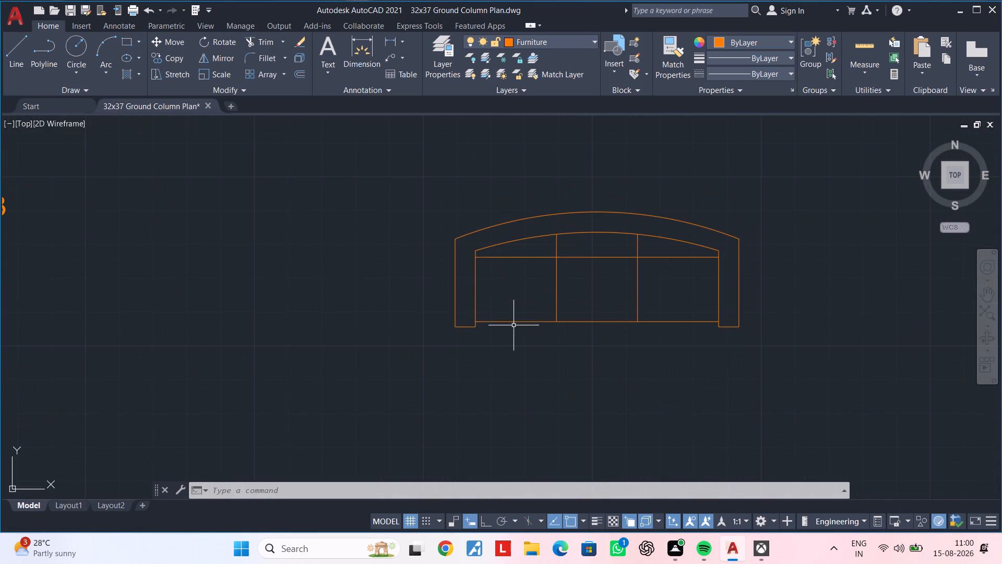
{"action": "middle_click_drag", "start_coordinate": [520, 322], "coordinate": [438, 366]}
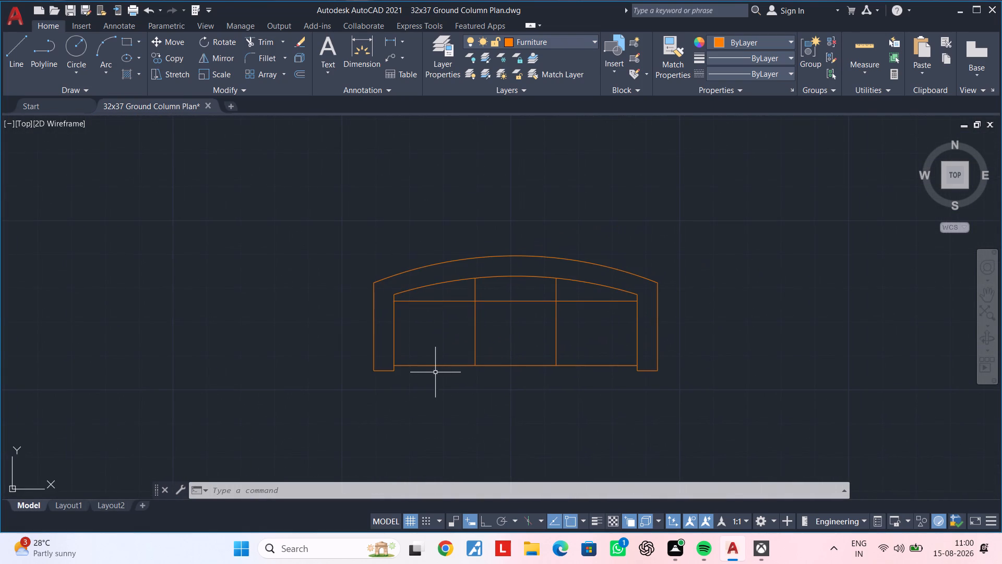
{"action": "left_click", "coordinate": [741, 245]}
{"action": "left_click", "coordinate": [311, 421]}
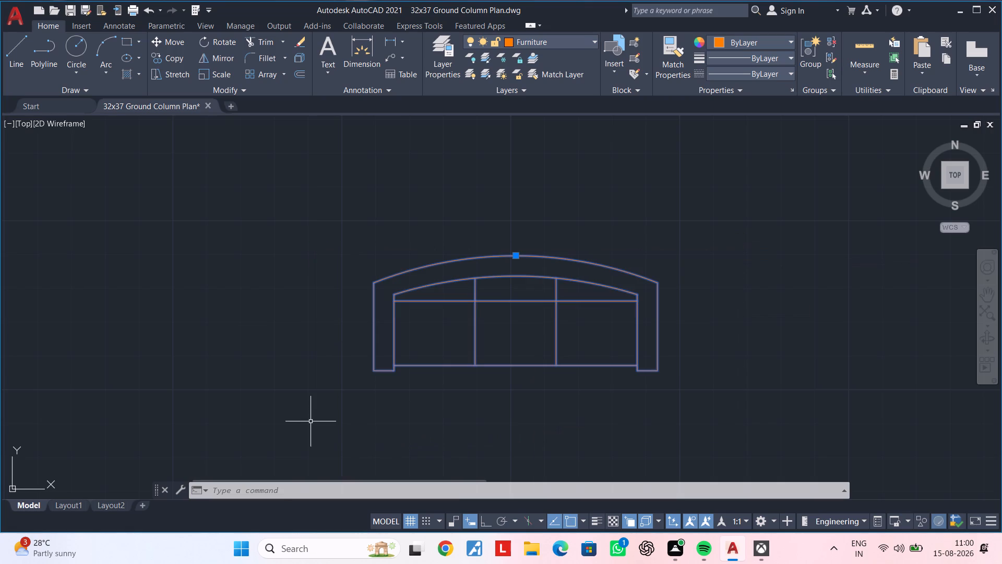
{"action": "type", "text": "x"}
{"action": "key", "text": "space"}
{"action": "key", "text": "space"}
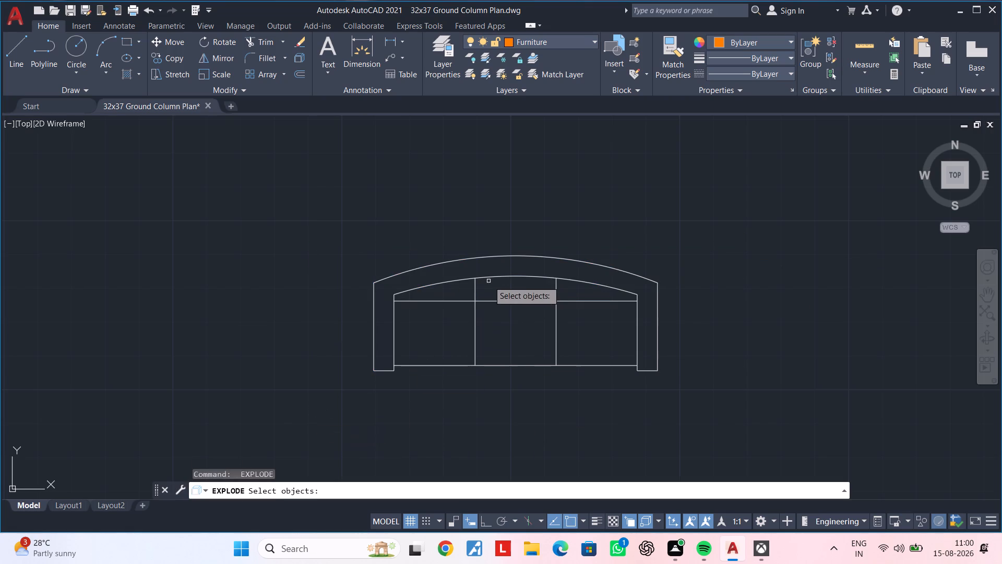
{"action": "key", "text": "Escape"}
Delete the inner and outer curved arcs forming the sofa's backrest.
{"action": "left_click", "coordinate": [510, 277]}
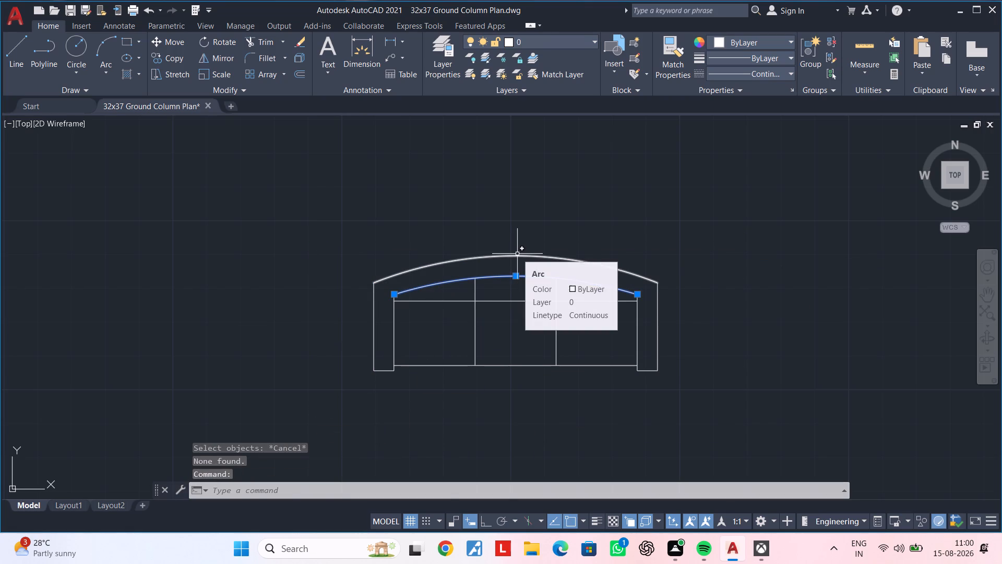
{"action": "left_click", "coordinate": [517, 254]}
{"action": "key", "text": "Delete"}
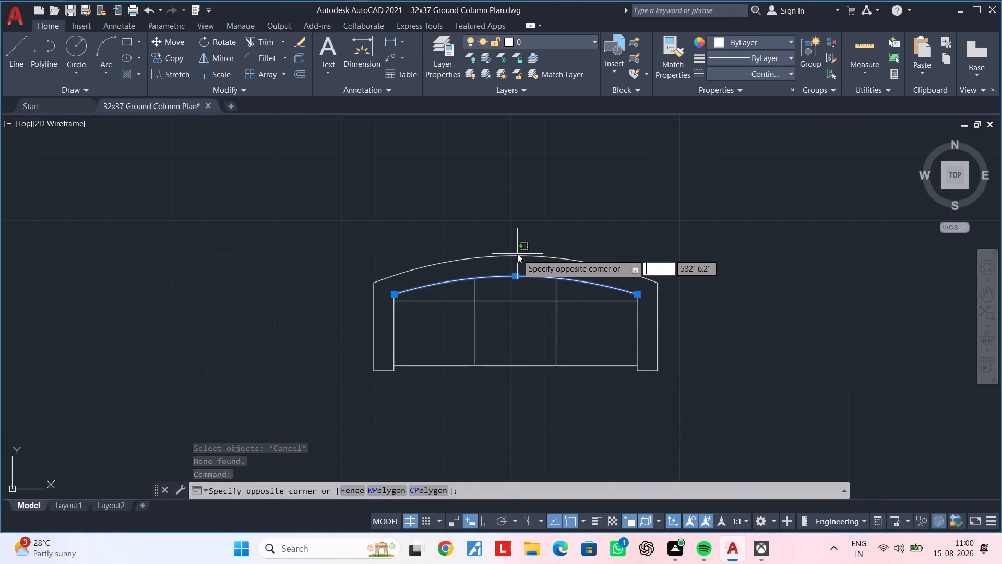
{"action": "left_click", "coordinate": [833, 366]}
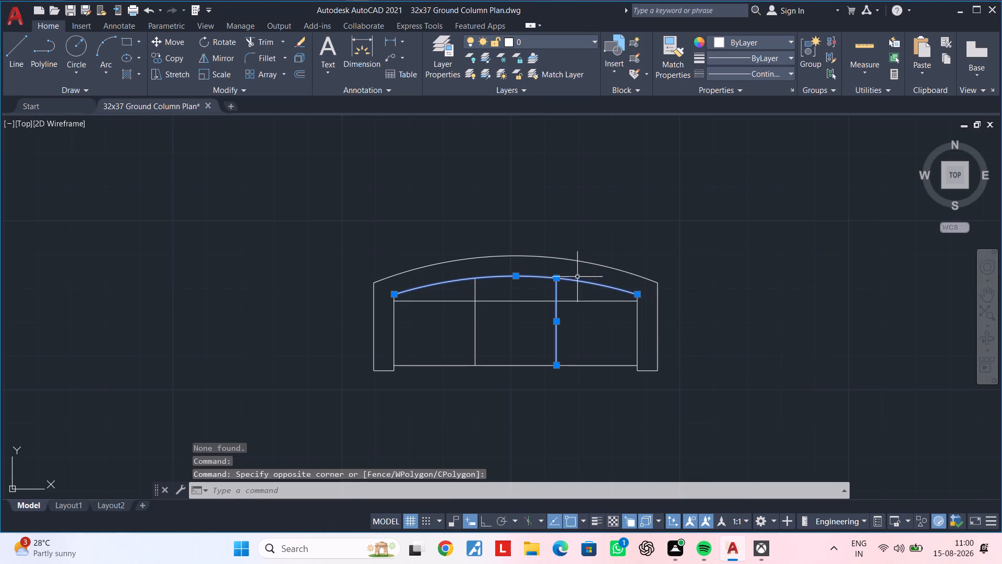
{"action": "key", "text": "Escape"}
{"action": "key", "text": "Escape"}
{"action": "left_click", "coordinate": [523, 284]}
{"action": "left_click", "coordinate": [510, 229]}
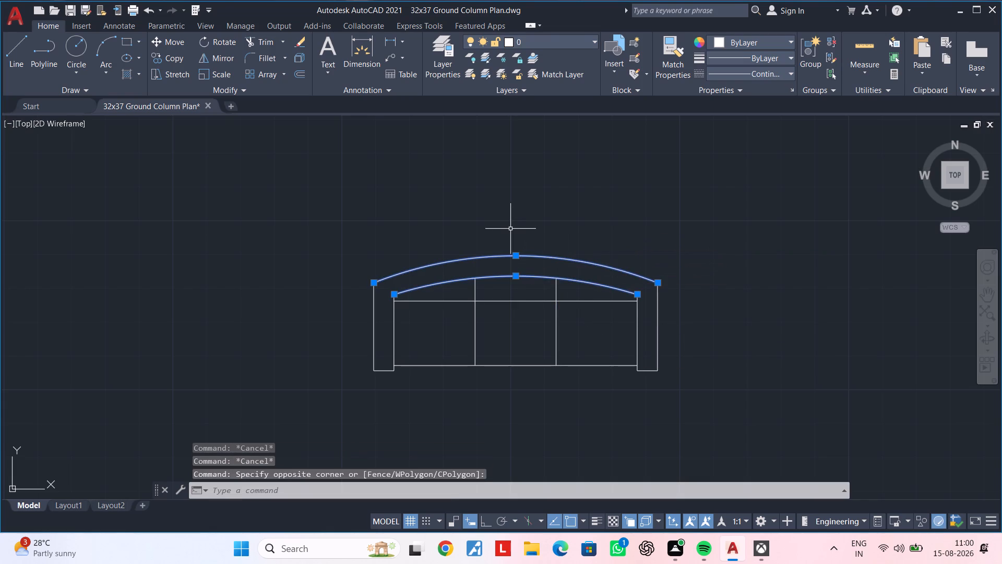
{"action": "key", "text": "Delete"}
{"action": "middle_click_drag", "start_coordinate": [506, 235], "coordinate": [516, 211]}
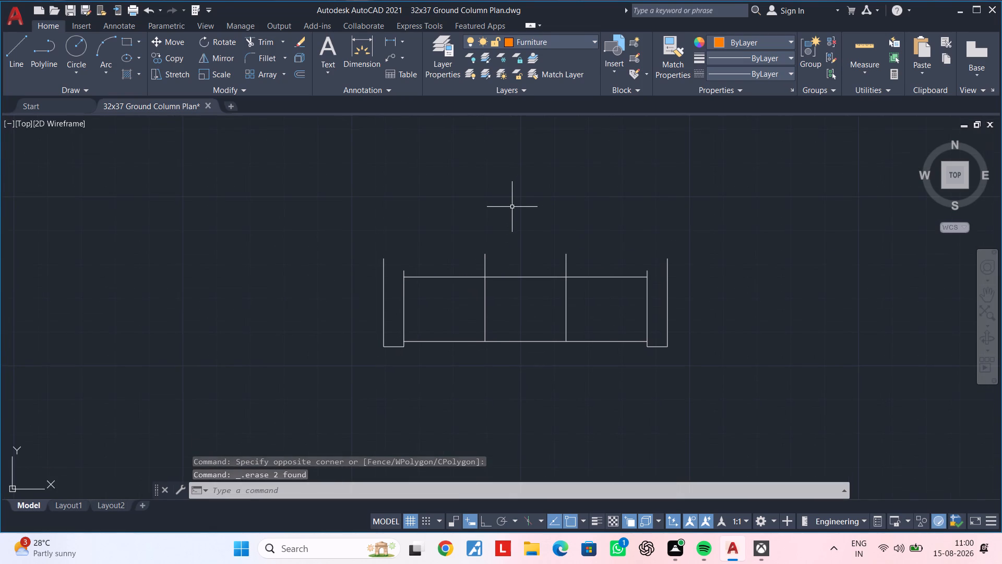
{"action": "key", "text": "Escape"}
{"action": "key", "text": "Escape"}
Draw a straight horizontal line across the sofa's back, joining the upper ends of its two outer side lines.
{"action": "type", "text": "l"}
{"action": "key", "text": "space"}
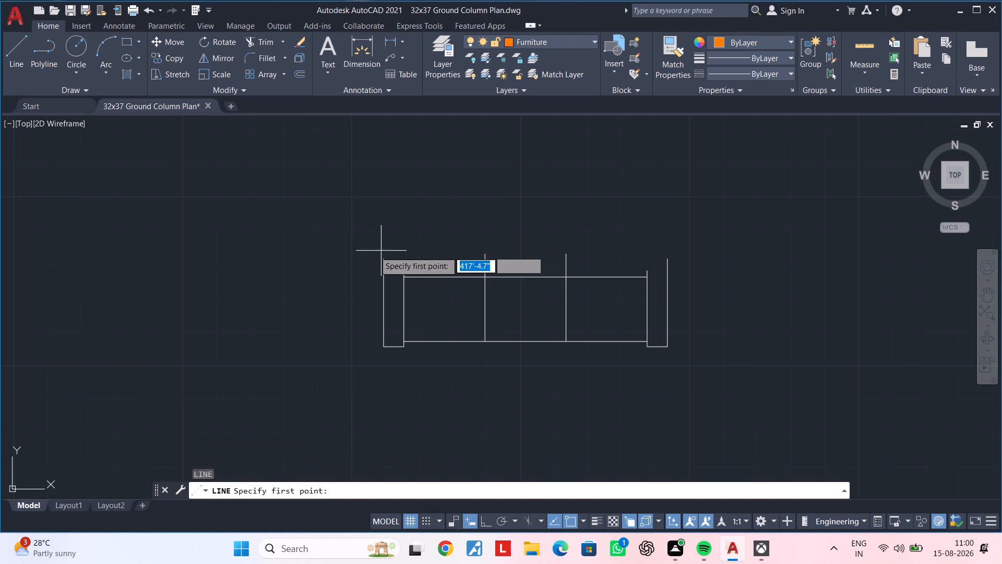
{"action": "left_click", "coordinate": [385, 257]}
{"action": "left_click", "coordinate": [667, 257]}
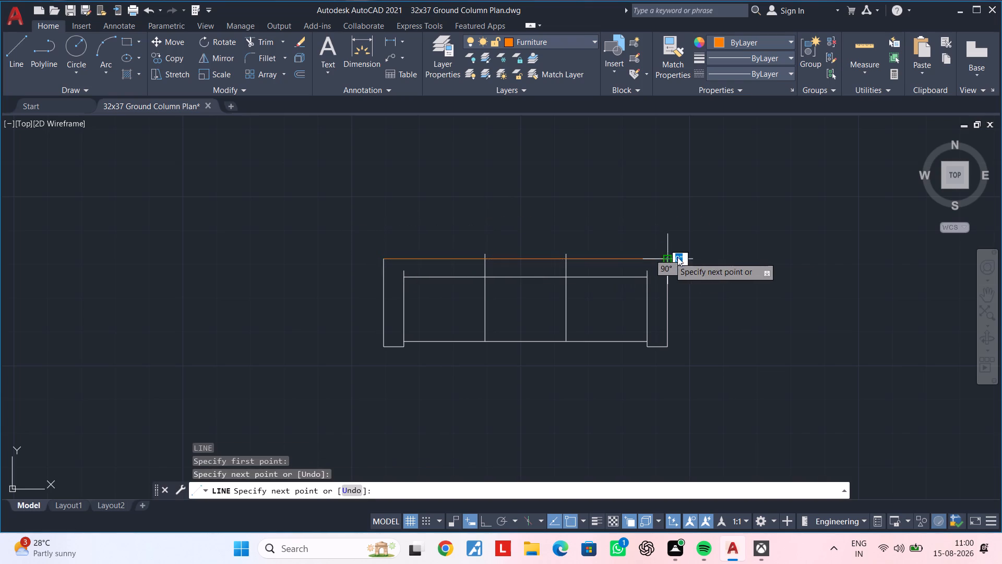
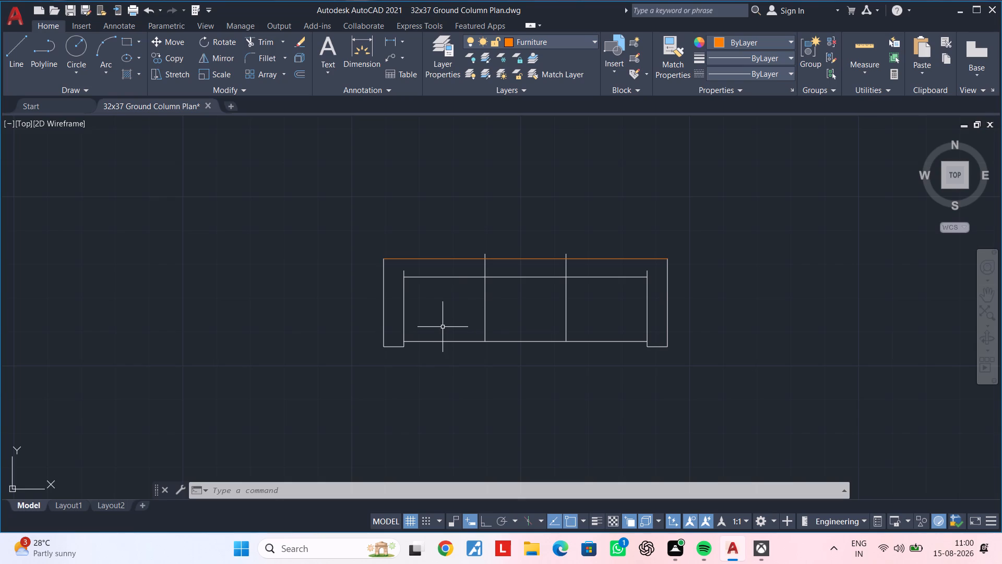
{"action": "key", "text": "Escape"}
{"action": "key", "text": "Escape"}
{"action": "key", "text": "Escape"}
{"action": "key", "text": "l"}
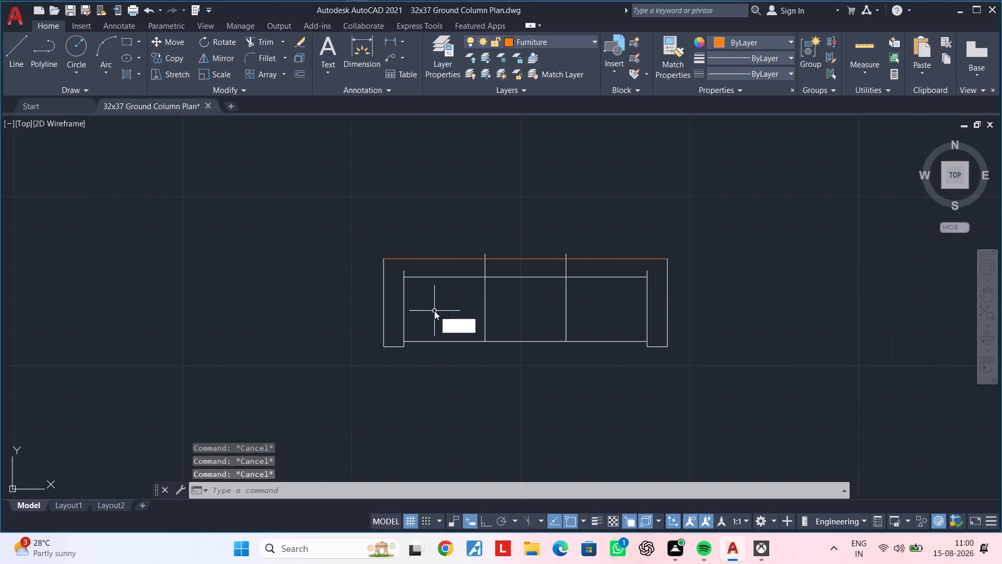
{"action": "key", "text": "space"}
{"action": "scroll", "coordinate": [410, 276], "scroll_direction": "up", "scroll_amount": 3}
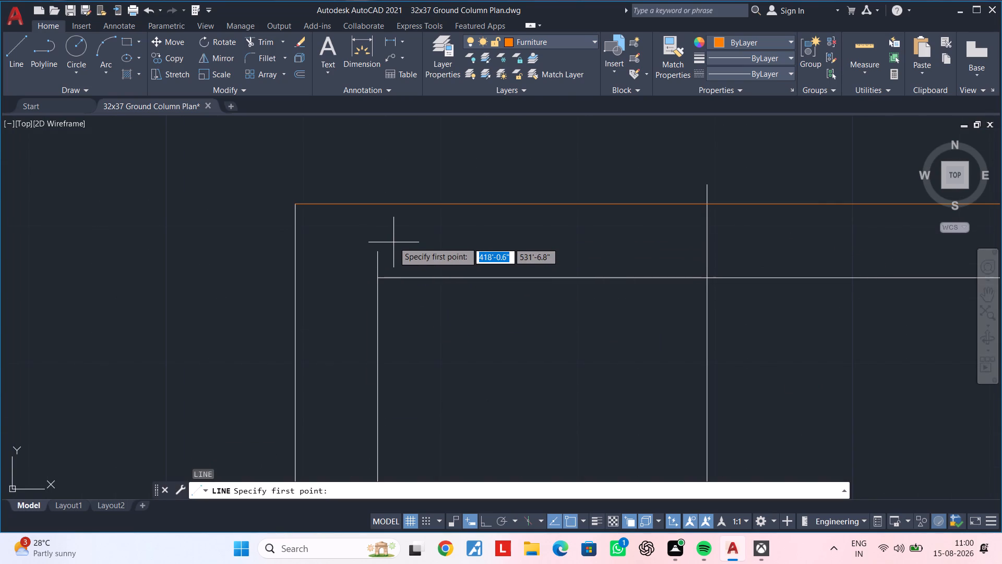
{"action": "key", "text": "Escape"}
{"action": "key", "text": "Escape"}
Extend the left armrest's inner side line up to the sofa's straight outer back line.
{"action": "key", "text": "e"}
{"action": "key", "text": "x"}
{"action": "key", "text": "space"}
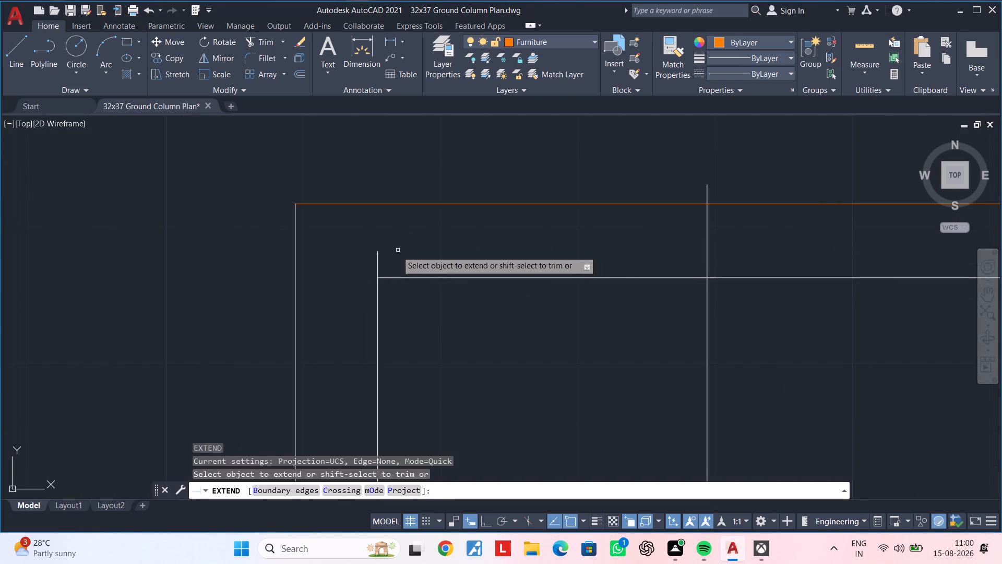
{"action": "left_click", "coordinate": [378, 262]}
{"action": "key", "text": "Escape"}
{"action": "key", "text": "Escape"}
{"action": "key", "text": "Escape"}
{"action": "key", "text": "Escape"}
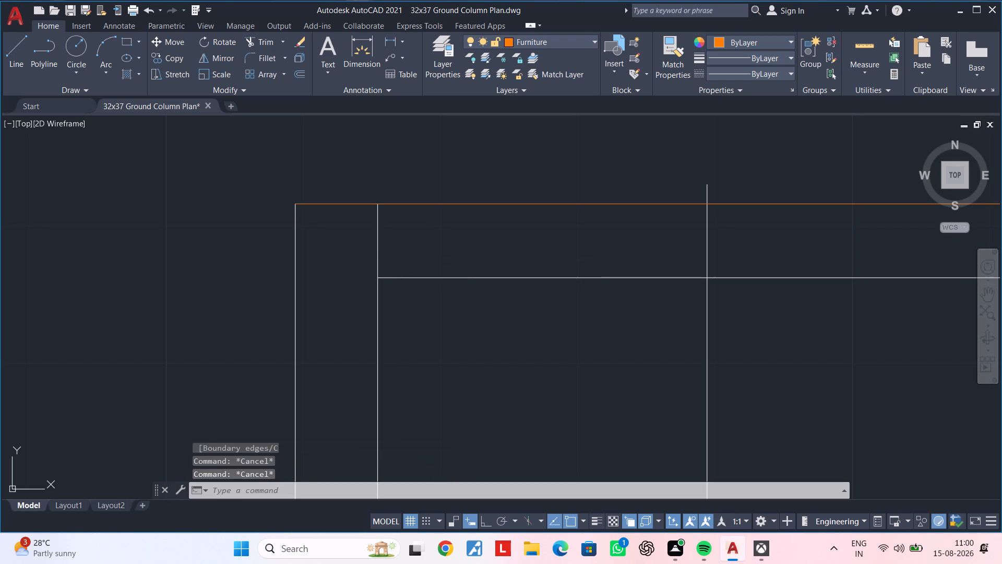
Draw a horizontal inner back line between the outer back and seat lines, from the left armrest's inner line to the second seat divider.
{"action": "key", "text": "l"}
{"action": "key", "text": "space"}
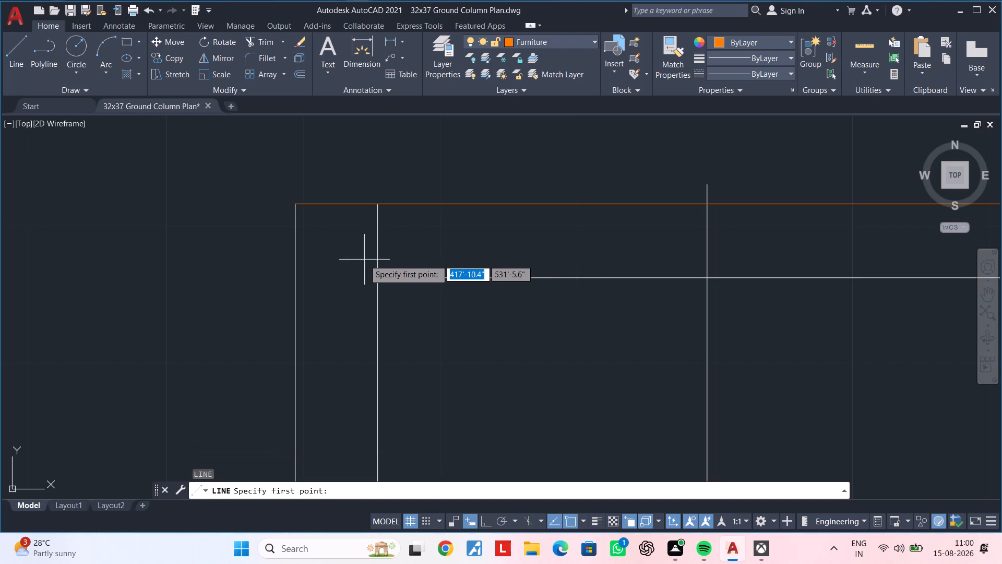
{"action": "left_click", "coordinate": [377, 240]}
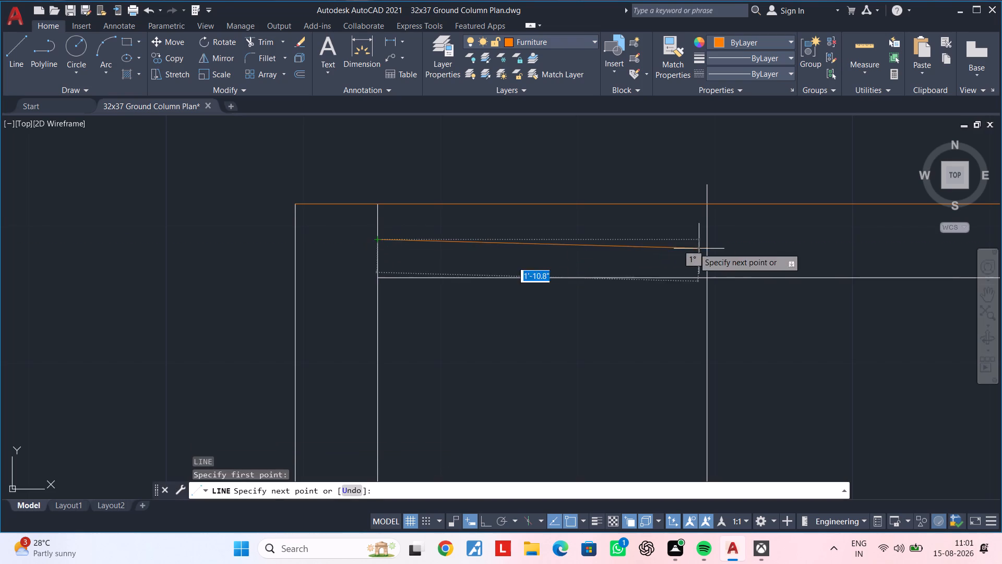
{"action": "middle_click_drag", "start_coordinate": [723, 250], "coordinate": [377, 244]}
{"action": "left_click", "coordinate": [691, 237]}
{"action": "scroll", "coordinate": [879, 242], "scroll_direction": "down", "scroll_amount": 1}
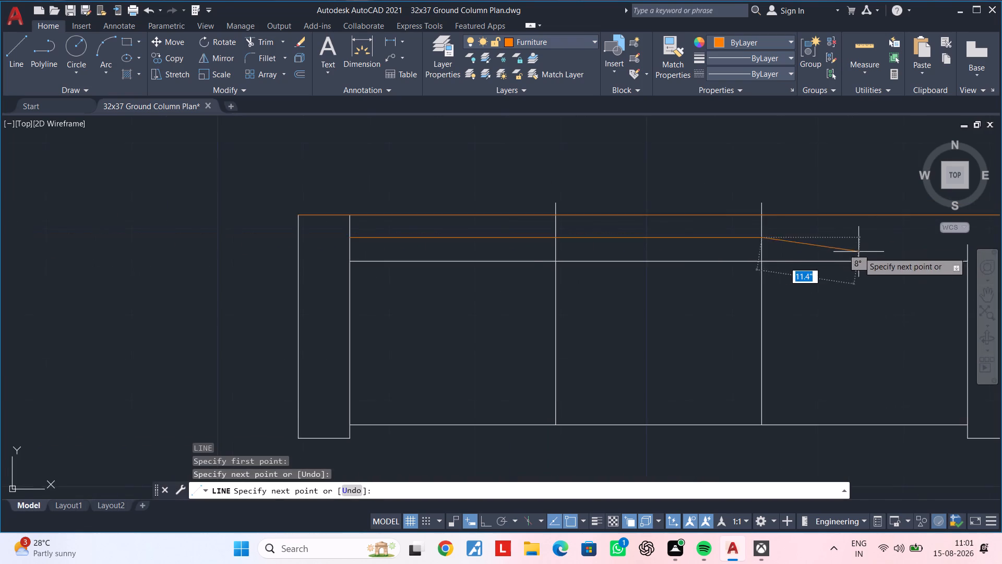
{"action": "scroll", "coordinate": [858, 252], "scroll_direction": "down", "scroll_amount": 1}
{"action": "middle_click_drag", "start_coordinate": [857, 247], "coordinate": [595, 260]}
{"action": "key", "text": "Escape"}
{"action": "key", "text": "Escape"}
{"action": "key", "text": "Escape"}
{"action": "key", "text": "Escape"}
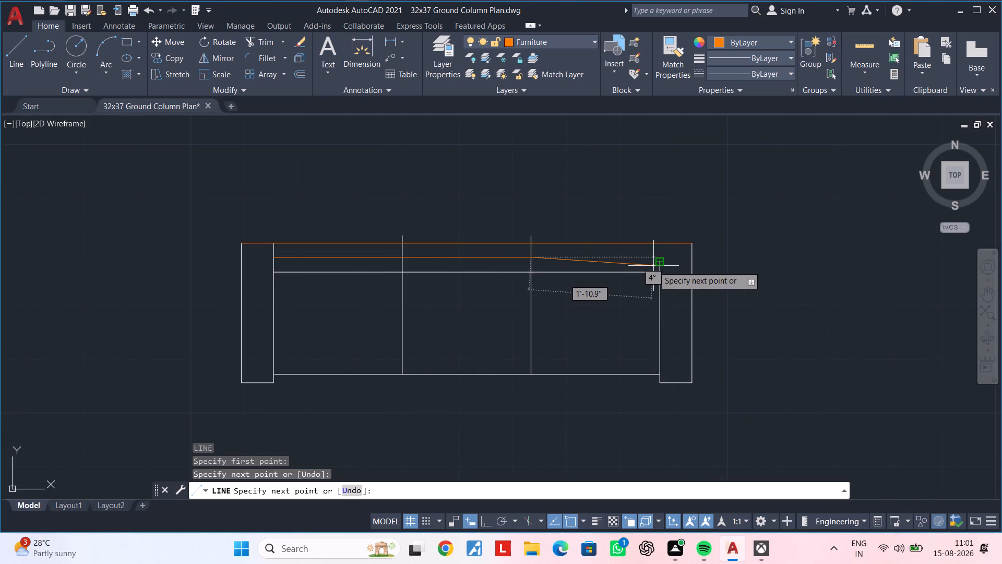
{"action": "key", "text": "Escape"}
{"action": "key", "text": "Escape"}
{"action": "key", "text": "Escape"}
{"action": "key", "text": "Escape"}
{"action": "key", "text": "Escape"}
Stretch the inner back line's right end 2' horizontally, in line with the right armrest's inner side line.
{"action": "scroll", "coordinate": [484, 254], "scroll_direction": "up", "scroll_amount": 2}
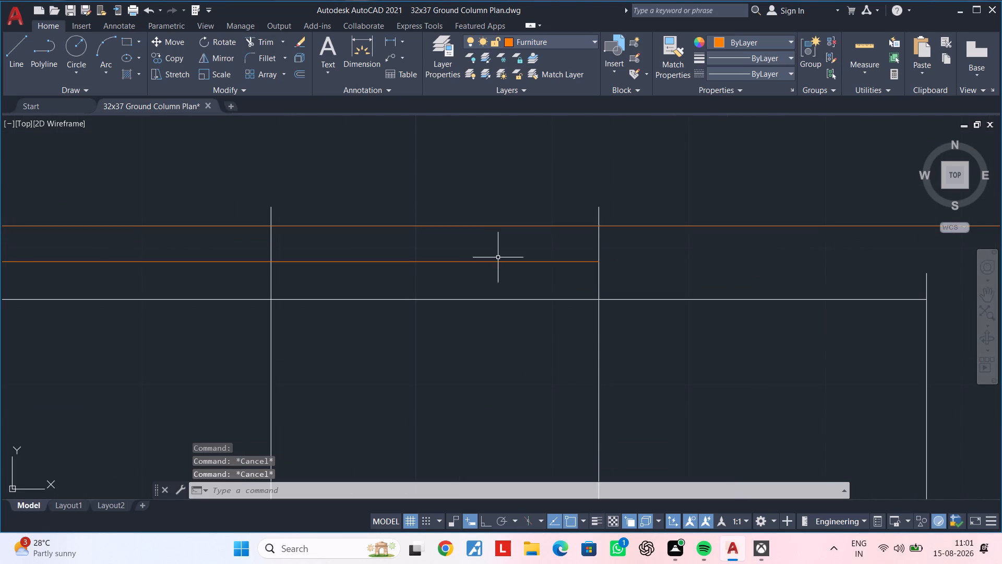
{"action": "left_click", "coordinate": [498, 263]}
{"action": "left_click", "coordinate": [599, 262]}
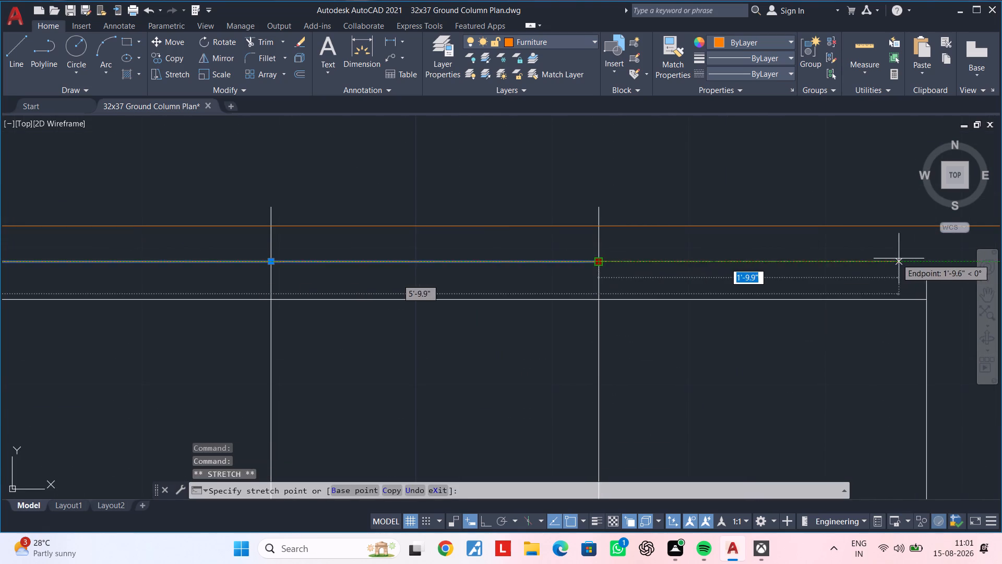
{"action": "middle_click_drag", "start_coordinate": [900, 258], "coordinate": [731, 267]}
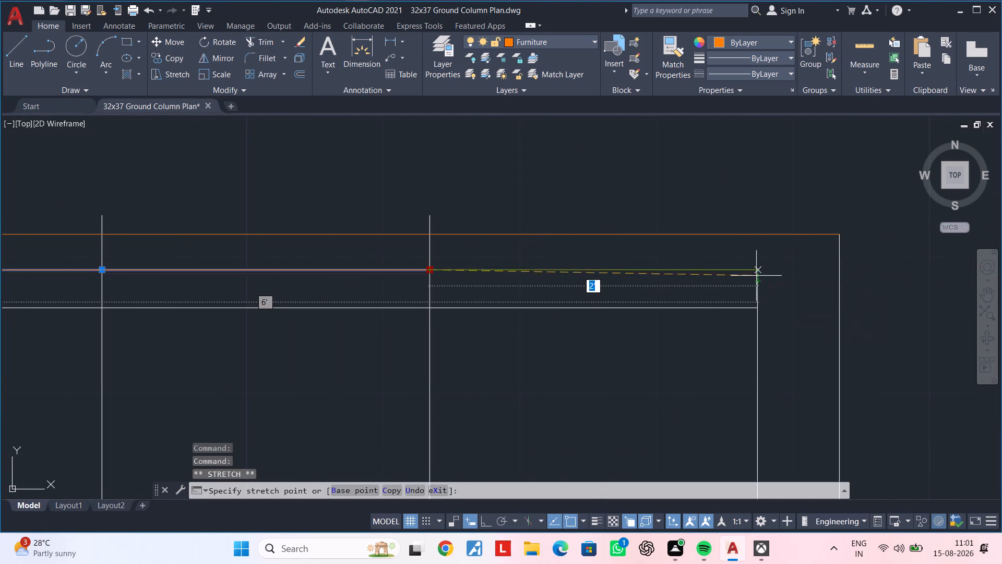
{"action": "left_click", "coordinate": [757, 269]}
{"action": "key", "text": "Escape"}
{"action": "key", "text": "Escape"}
{"action": "key", "text": "Escape"}
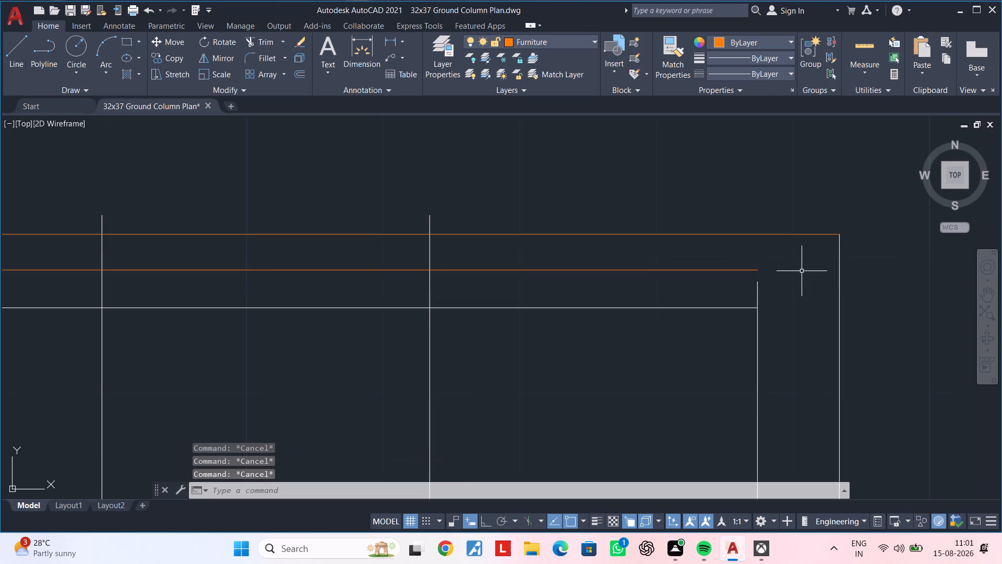
Extend the right armrest's inner side line up to the inner back line.
{"action": "type", "text": "ex"}
{"action": "key", "text": "space"}
{"action": "left_click", "coordinate": [760, 290]}
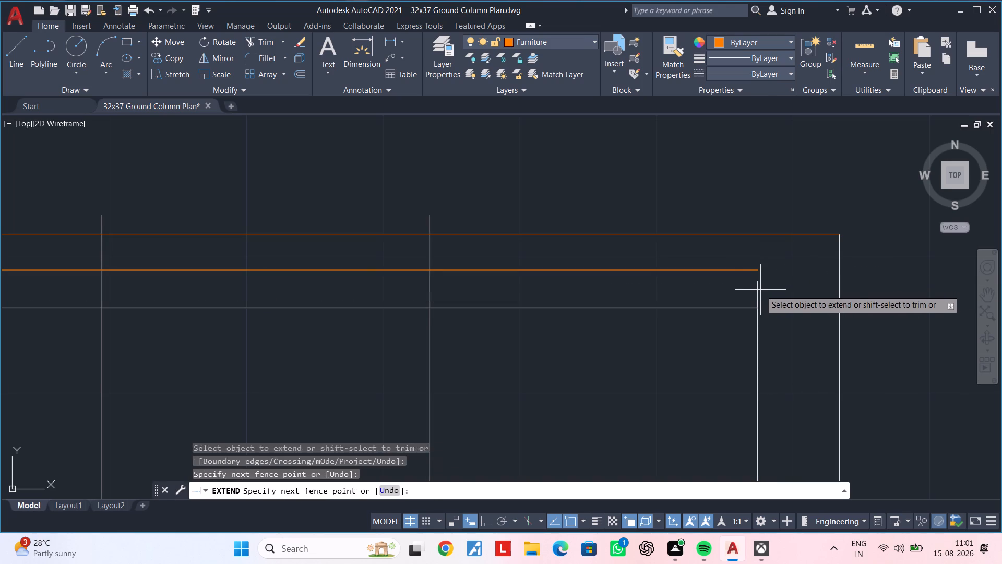
{"action": "left_click", "coordinate": [743, 284]}
{"action": "middle_click_drag", "start_coordinate": [723, 288], "coordinate": [851, 280]}
{"action": "key", "text": "Escape"}
{"action": "key", "text": "Escape"}
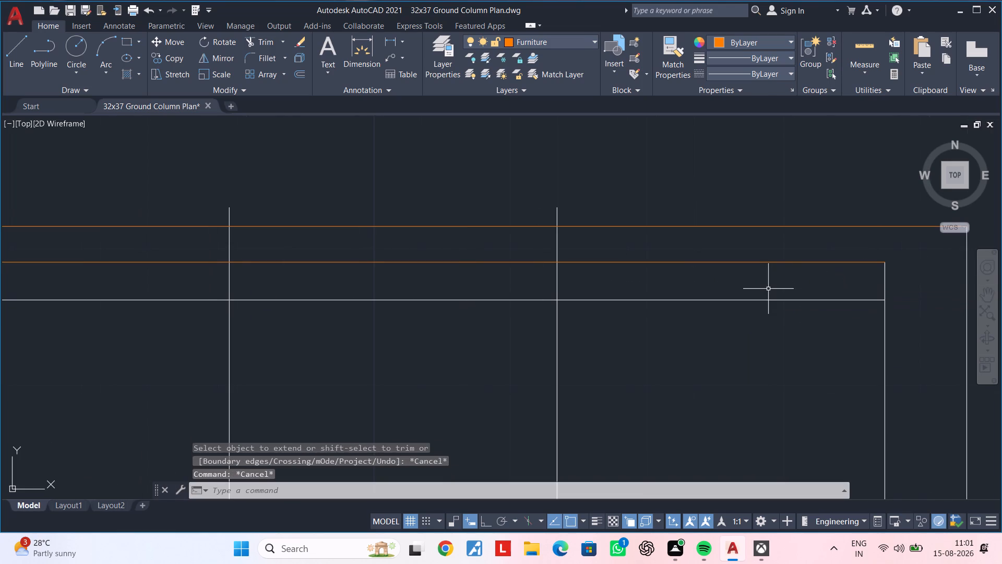
Trim the two seat dividers and the left armrest's inner line between the sofa's inner and outer back lines.
{"action": "key", "text": "t"}
{"action": "key", "text": "r"}
{"action": "key", "text": "space"}
{"action": "left_click_drag", "start_coordinate": [599, 245], "coordinate": [494, 241]}
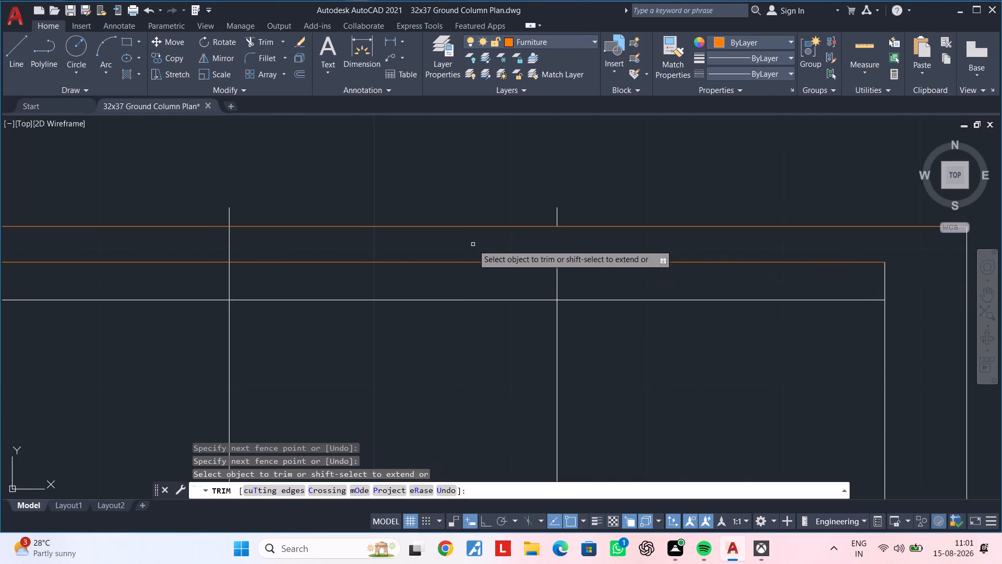
{"action": "middle_click_drag", "start_coordinate": [473, 244], "coordinate": [818, 236]}
{"action": "left_click_drag", "start_coordinate": [642, 237], "coordinate": [533, 231]}
{"action": "middle_click_drag", "start_coordinate": [579, 237], "coordinate": [1001, 234]}
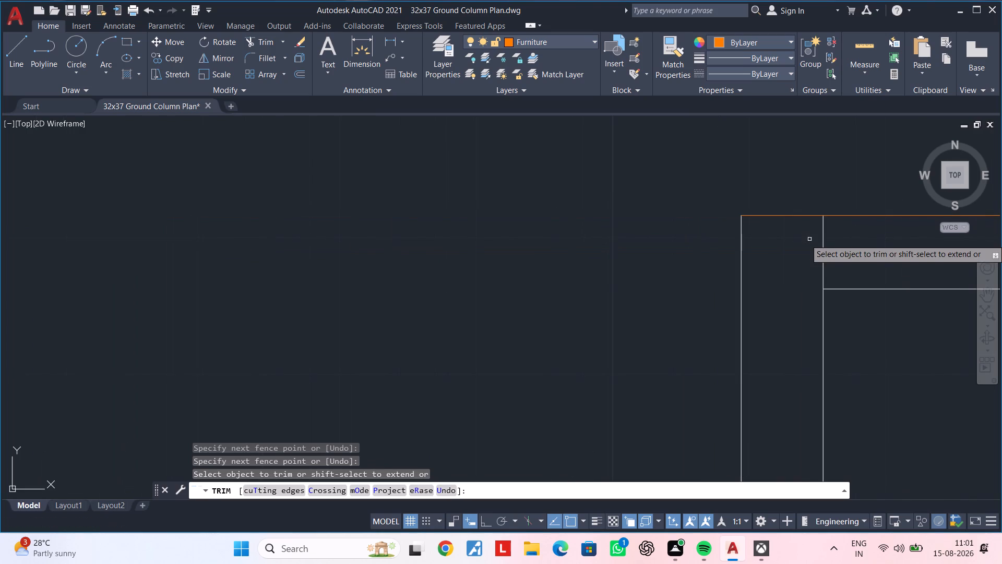
{"action": "left_click", "coordinate": [860, 241]}
{"action": "left_click_drag", "start_coordinate": [845, 243], "coordinate": [794, 245]}
{"action": "left_click_drag", "start_coordinate": [853, 237], "coordinate": [837, 241]}
{"action": "left_click_drag", "start_coordinate": [830, 243], "coordinate": [813, 242]}
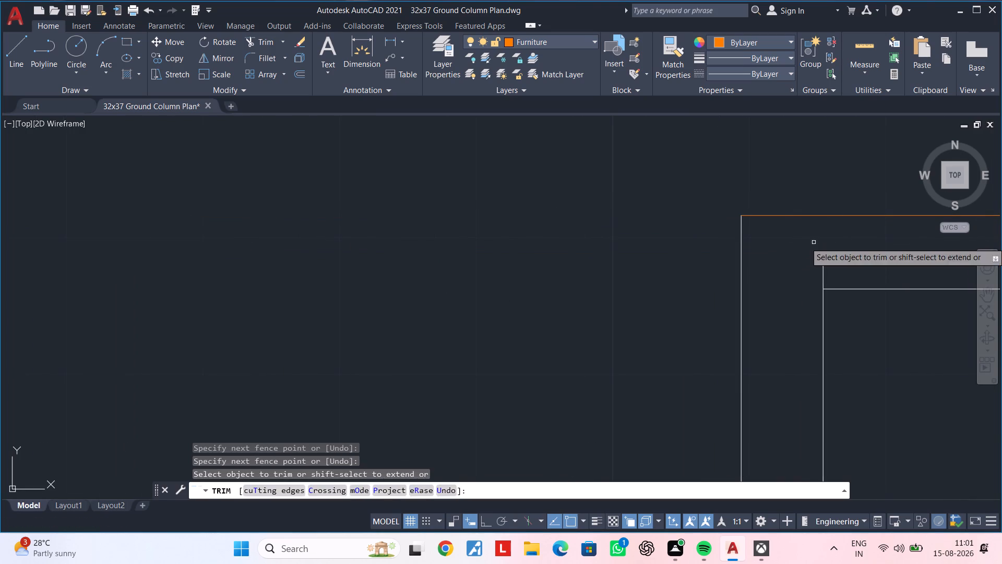
{"action": "key", "text": "Escape"}
Delete the two leftover seat divider stubs projecting above the sofa's outer back line.
{"action": "scroll", "coordinate": [868, 240], "scroll_direction": "down", "scroll_amount": 1}
{"action": "middle_click_drag", "start_coordinate": [868, 240], "coordinate": [611, 239]}
{"action": "middle_click_drag", "start_coordinate": [754, 236], "coordinate": [626, 240]}
{"action": "key", "text": "Escape"}
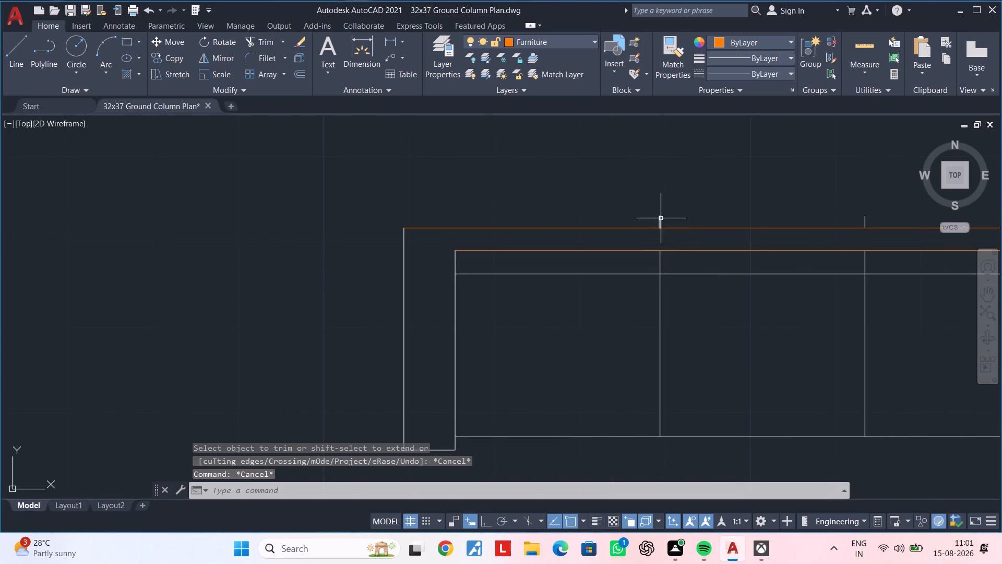
{"action": "left_click", "coordinate": [661, 218]}
{"action": "key", "text": "Delete"}
{"action": "middle_click_drag", "start_coordinate": [766, 207], "coordinate": [740, 204]}
{"action": "key", "text": "Delete"}
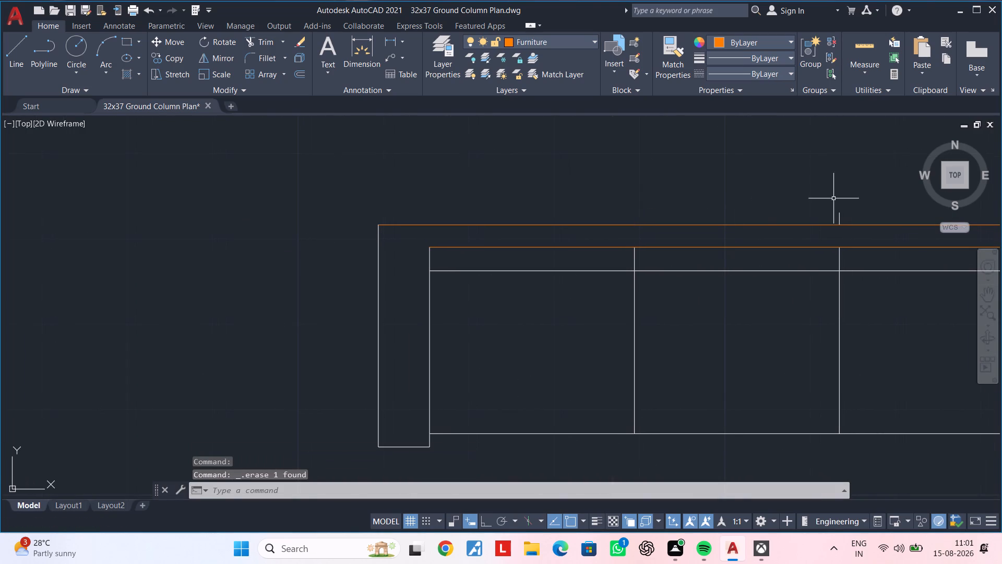
{"action": "left_click", "coordinate": [840, 212]}
{"action": "key", "text": "Delete"}
{"action": "middle_click_drag", "start_coordinate": [841, 177], "coordinate": [544, 185]}
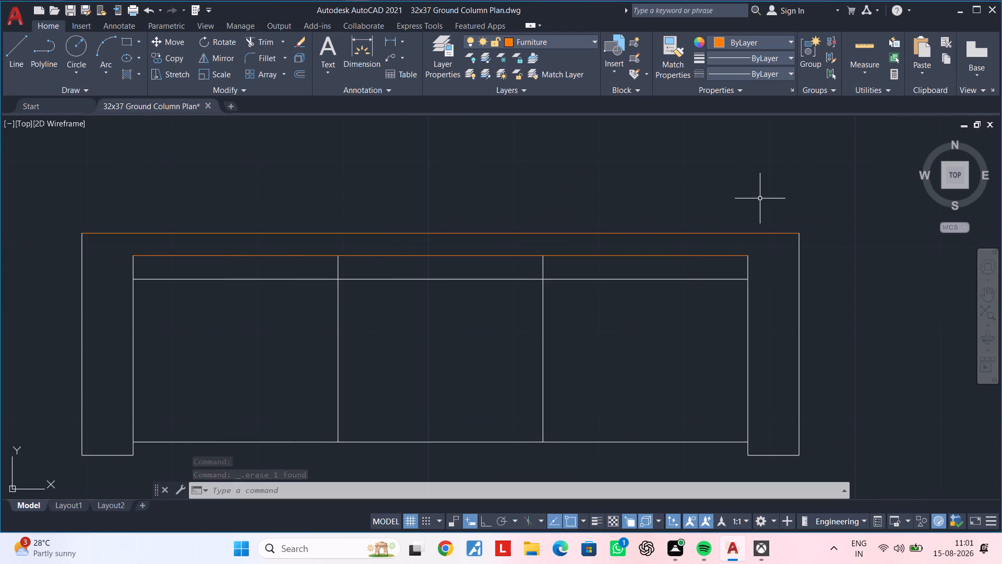
{"action": "middle_click_drag", "start_coordinate": [757, 202], "coordinate": [777, 172]}
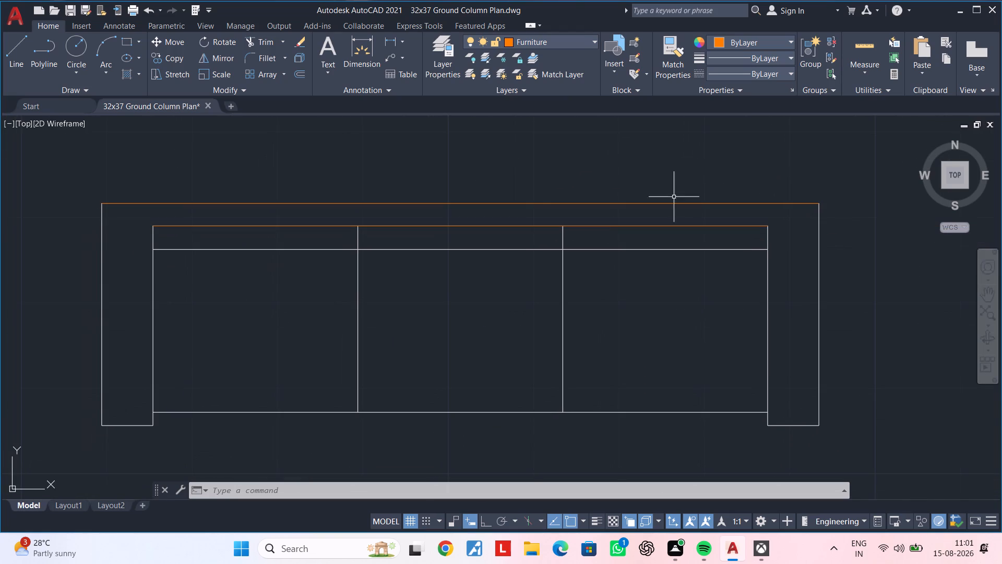
Trim both seat dividers between the inner back line and the rear line of the seats.
{"action": "key", "text": "t"}
{"action": "key", "text": "r"}
{"action": "key", "text": "space"}
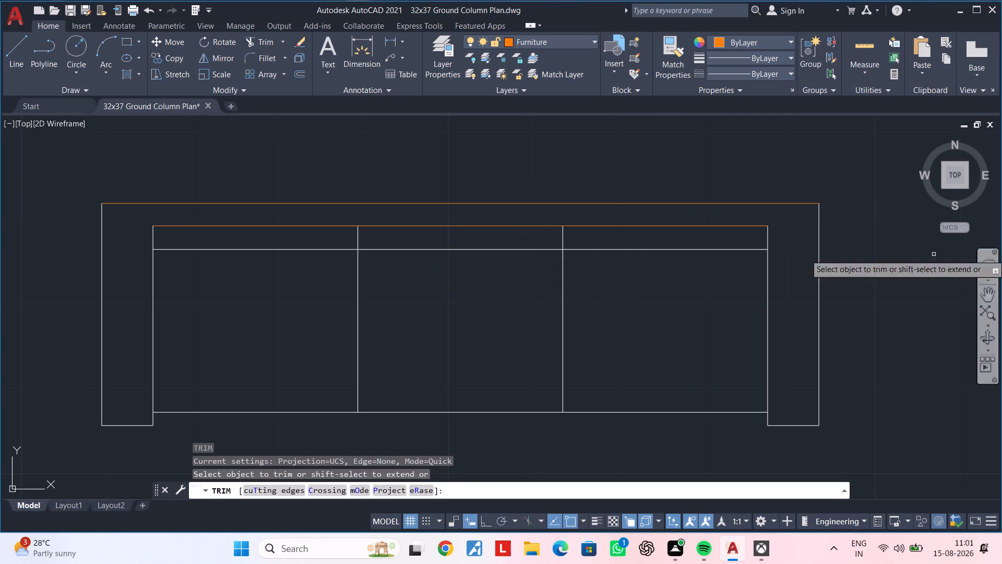
{"action": "scroll", "coordinate": [503, 325], "scroll_direction": "down", "scroll_amount": 1}
{"action": "middle_click_drag", "start_coordinate": [501, 325], "coordinate": [516, 283]}
{"action": "scroll", "coordinate": [403, 231], "scroll_direction": "up", "scroll_amount": 2}
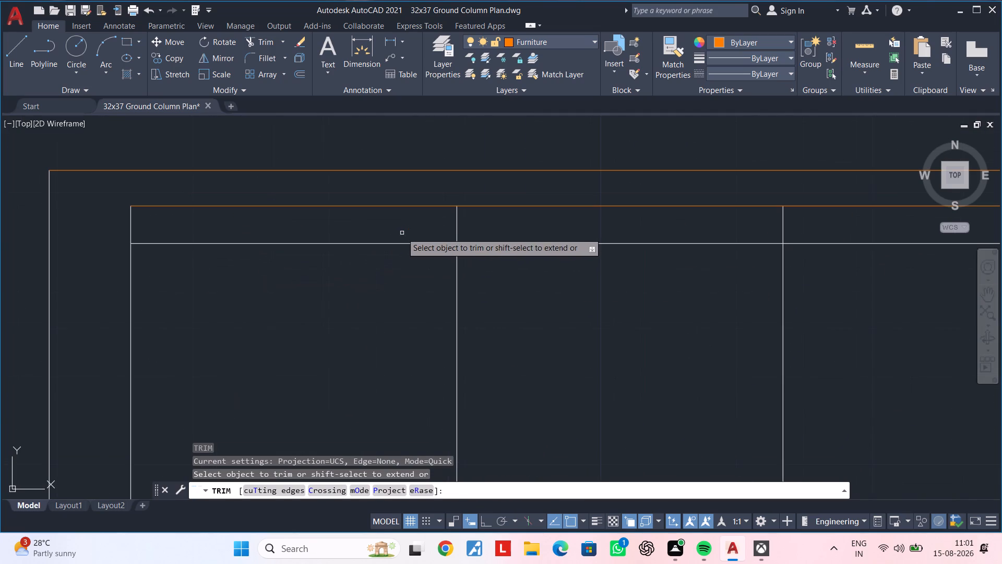
{"action": "left_click_drag", "start_coordinate": [407, 233], "coordinate": [556, 232]}
{"action": "middle_click_drag", "start_coordinate": [555, 225], "coordinate": [272, 240]}
{"action": "left_click_drag", "start_coordinate": [389, 253], "coordinate": [543, 245]}
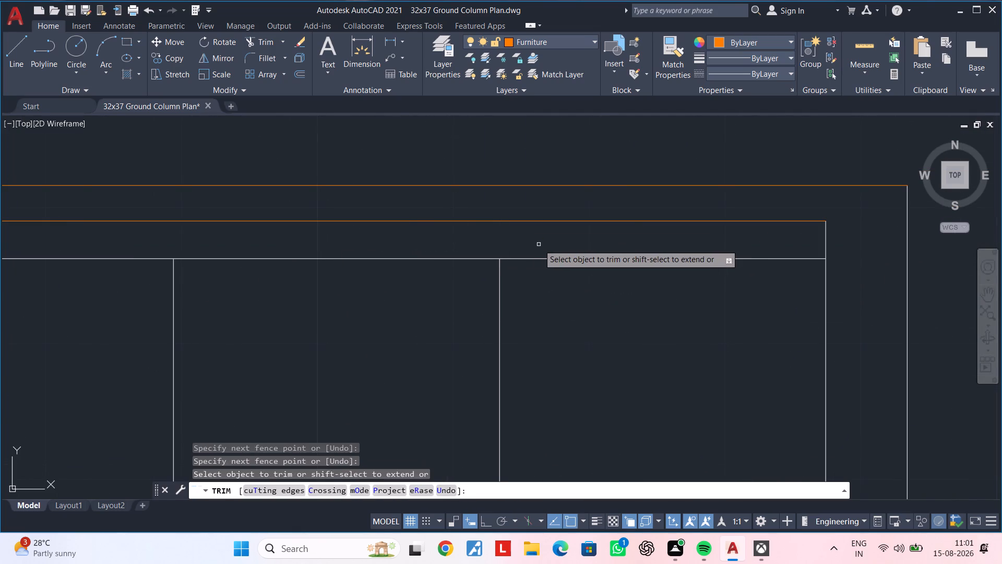
{"action": "scroll", "coordinate": [539, 244], "scroll_direction": "down", "scroll_amount": 3}
{"action": "key", "text": "Escape"}
{"action": "key", "text": "Escape"}
{"action": "key", "text": "Escape"}
Match the properties of the inner back line onto all the other lines of the sofa.
{"action": "key", "text": "m"}
{"action": "type", "text": "a"}
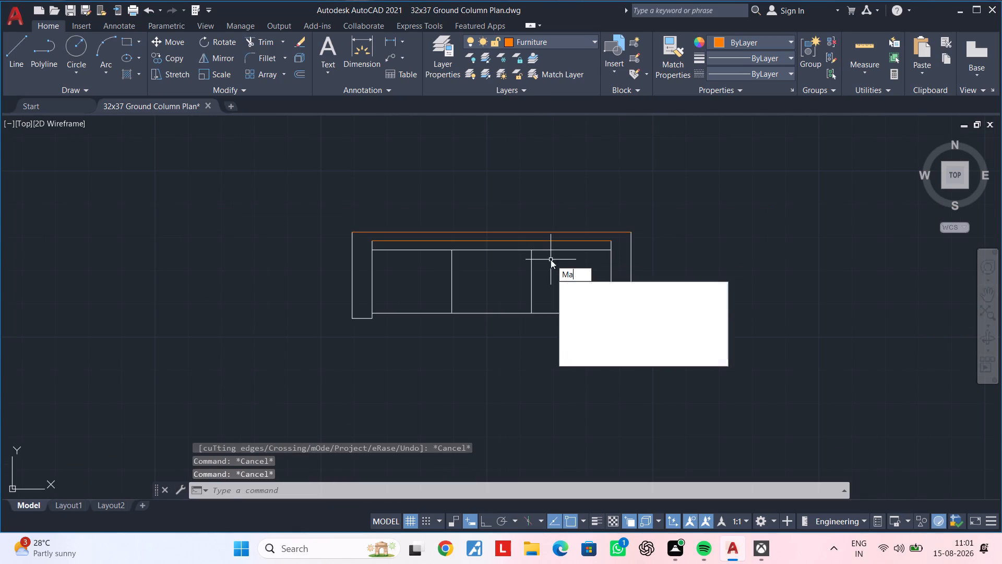
{"action": "key", "text": "space"}
{"action": "left_click", "coordinate": [495, 240]}
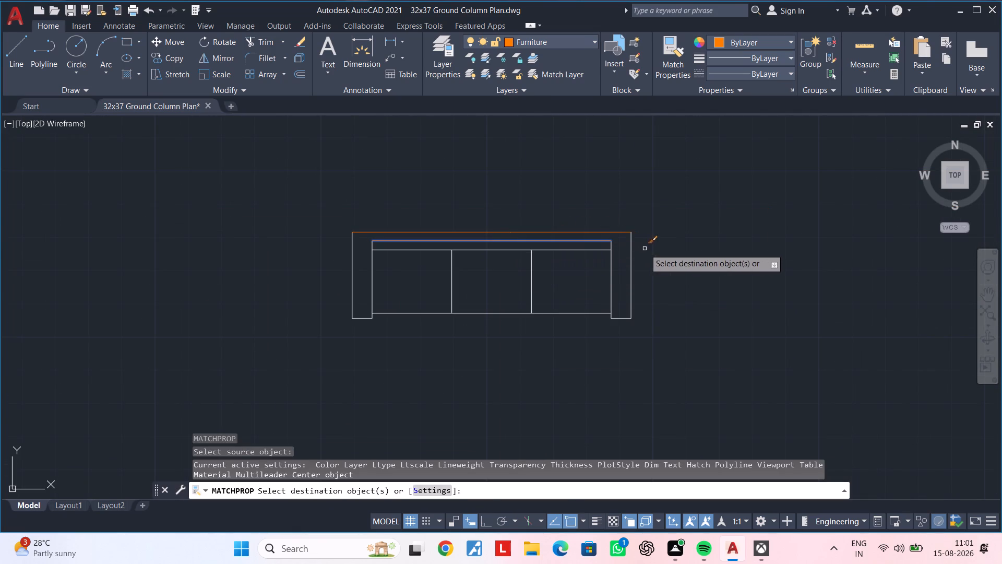
{"action": "left_click", "coordinate": [658, 249]}
{"action": "left_click", "coordinate": [290, 314]}
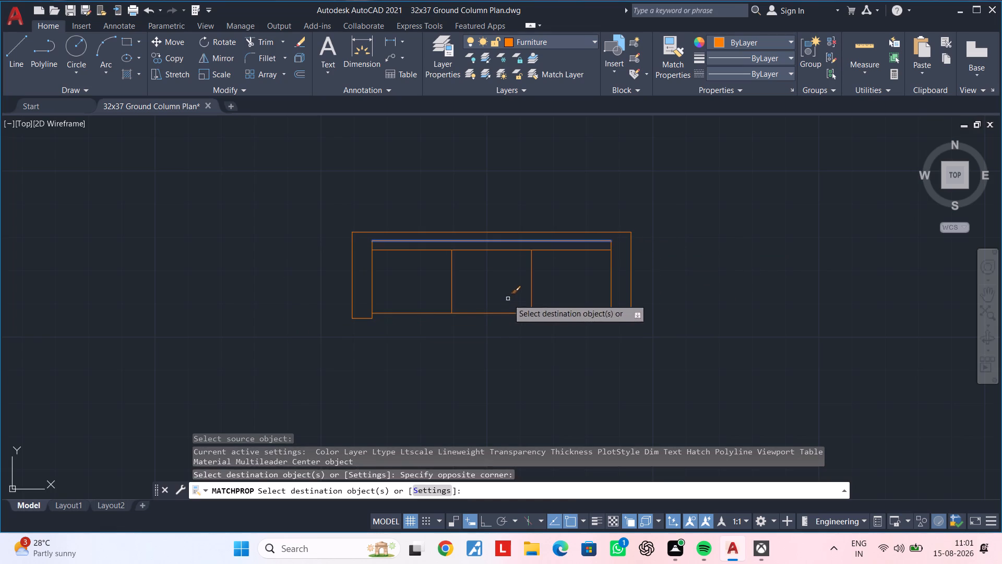
{"action": "key", "text": "Escape"}
{"action": "key", "text": "Escape"}
{"action": "middle_click_drag", "start_coordinate": [486, 319], "coordinate": [518, 299]}
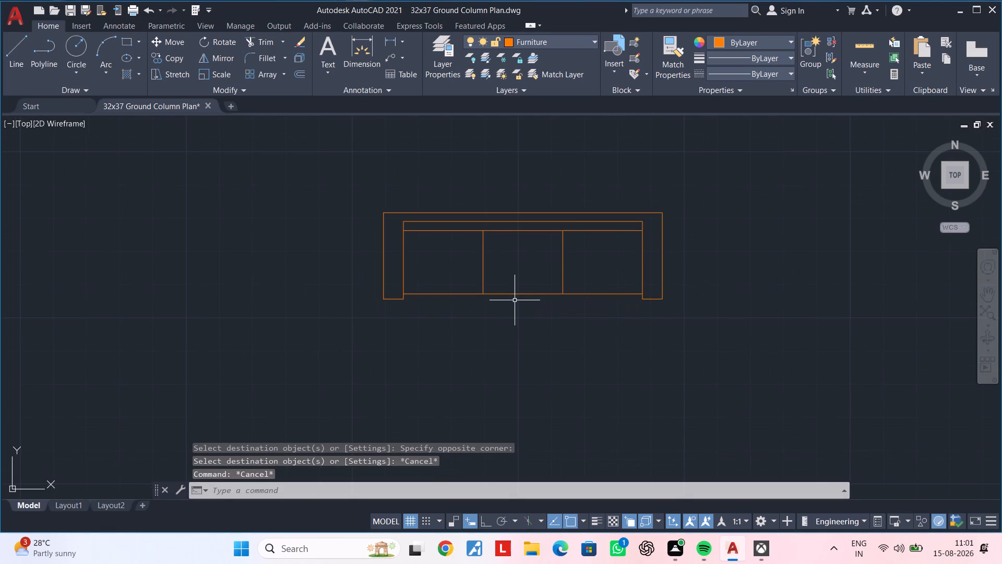
Explode all of the reshaped sofa's linework.
{"action": "scroll", "coordinate": [401, 319], "scroll_direction": "up", "scroll_amount": 1}
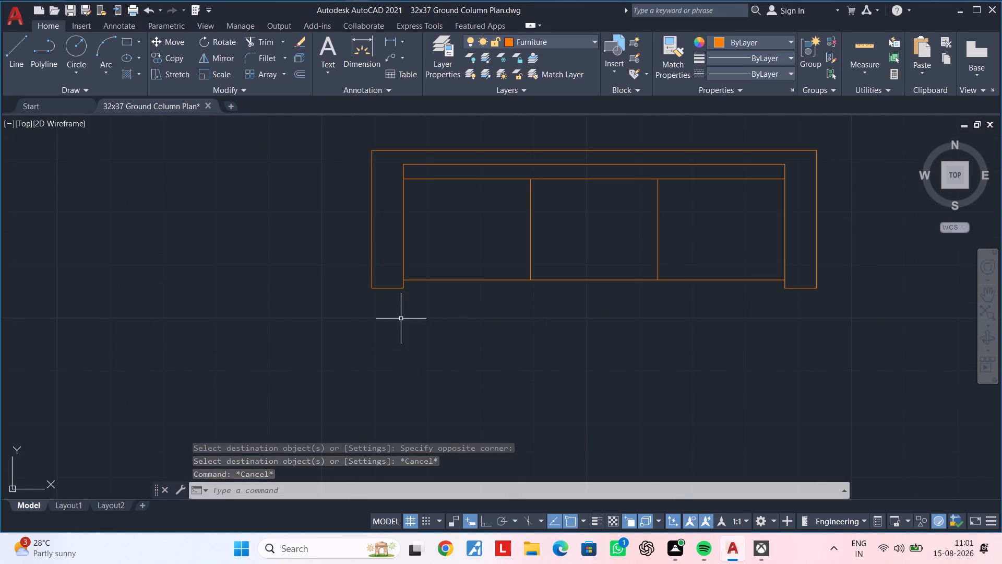
{"action": "middle_click_drag", "start_coordinate": [401, 319], "coordinate": [365, 344]}
{"action": "scroll", "coordinate": [390, 339], "scroll_direction": "down", "scroll_amount": 1}
{"action": "middle_click_drag", "start_coordinate": [390, 339], "coordinate": [343, 325]}
{"action": "key", "text": "Escape"}
{"action": "key", "text": "Escape"}
{"action": "key", "text": "Escape"}
{"action": "key", "text": "Escape"}
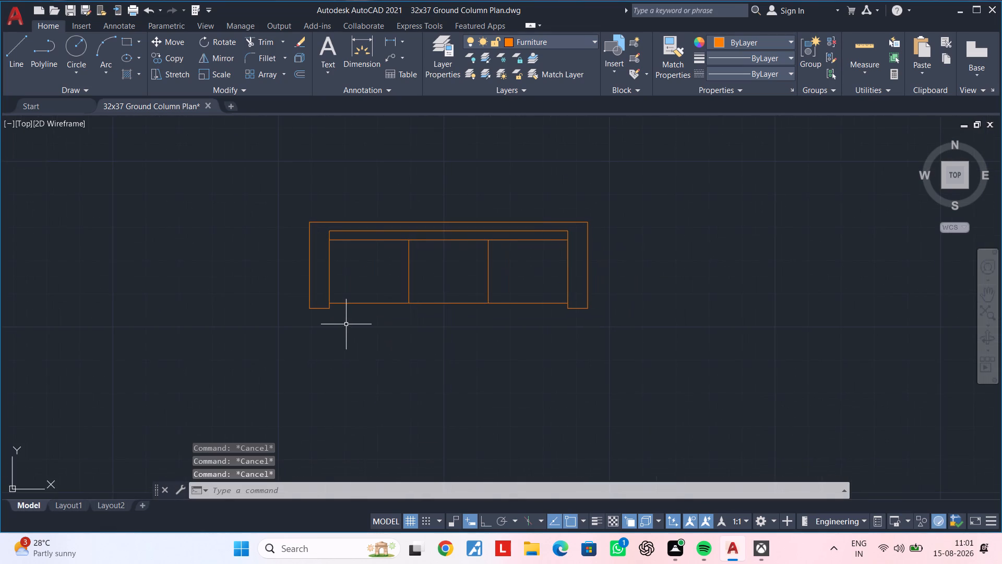
{"action": "left_click_drag", "start_coordinate": [655, 198], "coordinate": [577, 221]}
{"action": "left_click", "coordinate": [249, 343]}
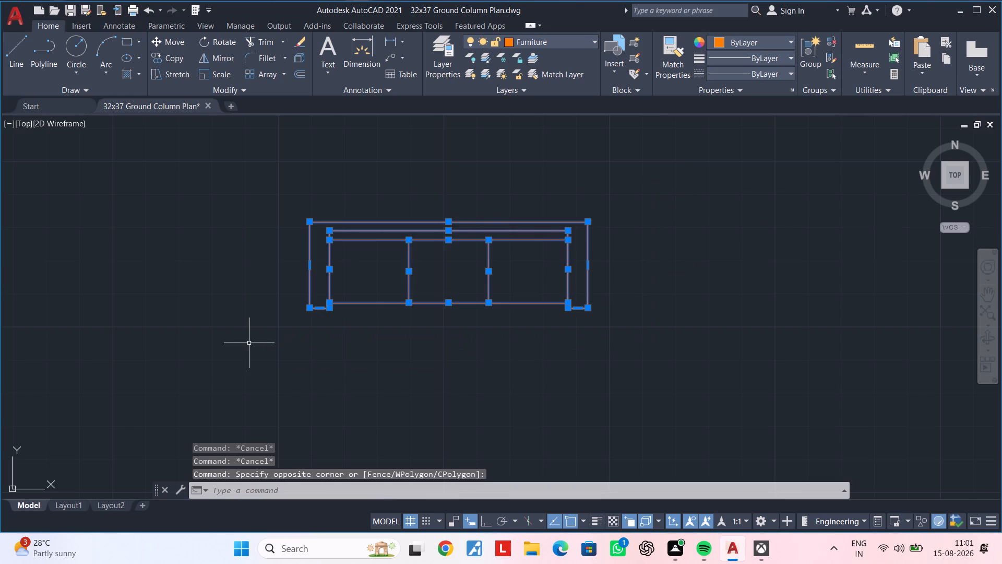
{"action": "type", "text": "x"}
{"action": "key", "text": "space"}
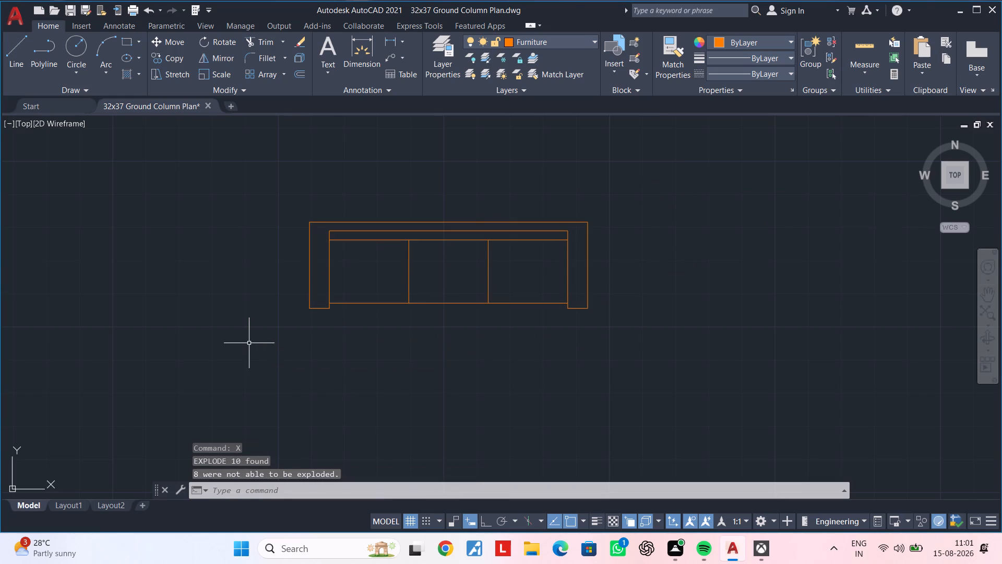
Copy the reshaped sofa from its upper-left corner into the 20' wide room, its back against the wall below door D7.
{"action": "scroll", "coordinate": [490, 310], "scroll_direction": "down", "scroll_amount": 2}
{"action": "middle_click_drag", "start_coordinate": [445, 338], "coordinate": [475, 321]}
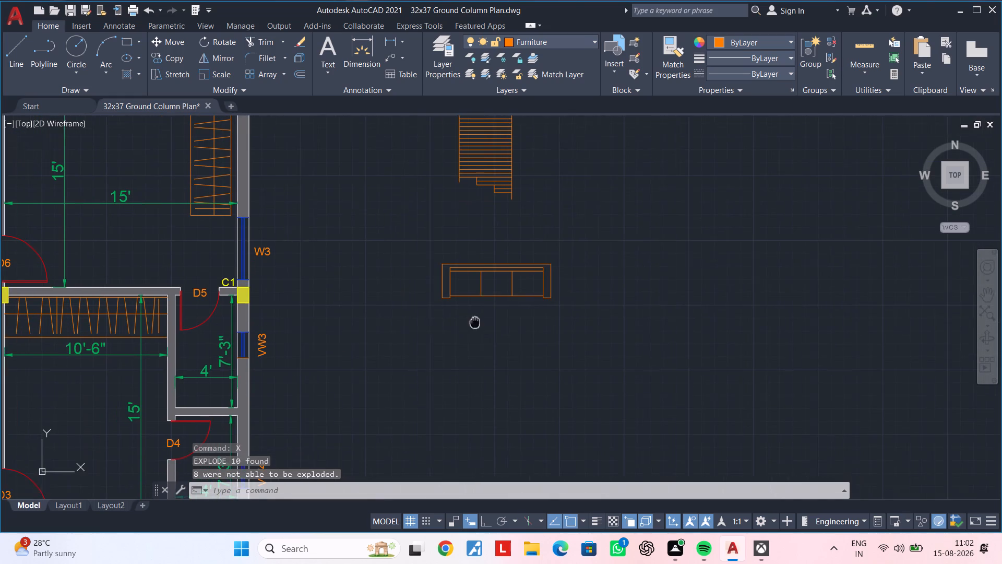
{"action": "middle_click_drag", "start_coordinate": [475, 321], "coordinate": [476, 321]}
{"action": "left_click", "coordinate": [630, 228]}
{"action": "left_click", "coordinate": [366, 344]}
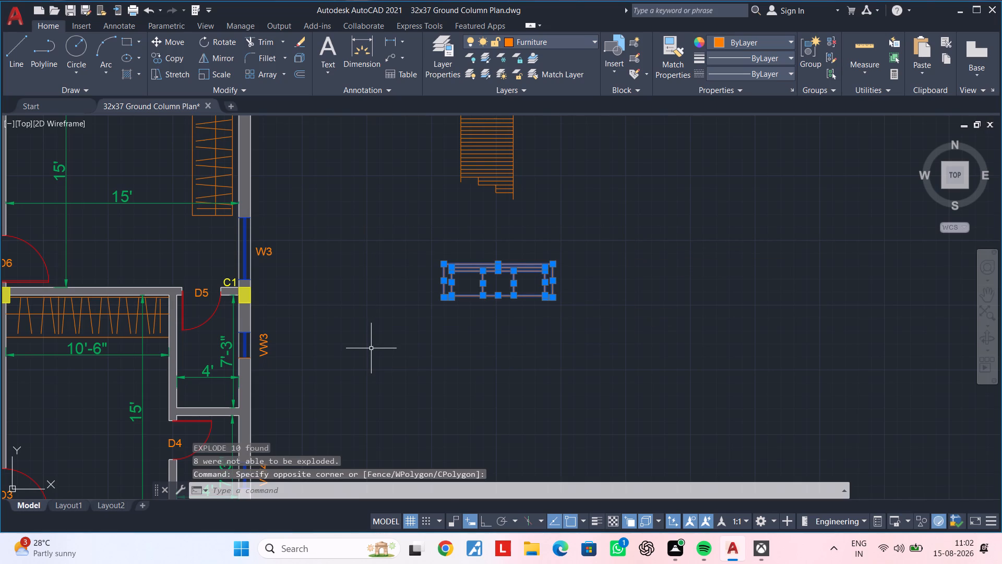
{"action": "type", "text": "co"}
{"action": "key", "text": "space"}
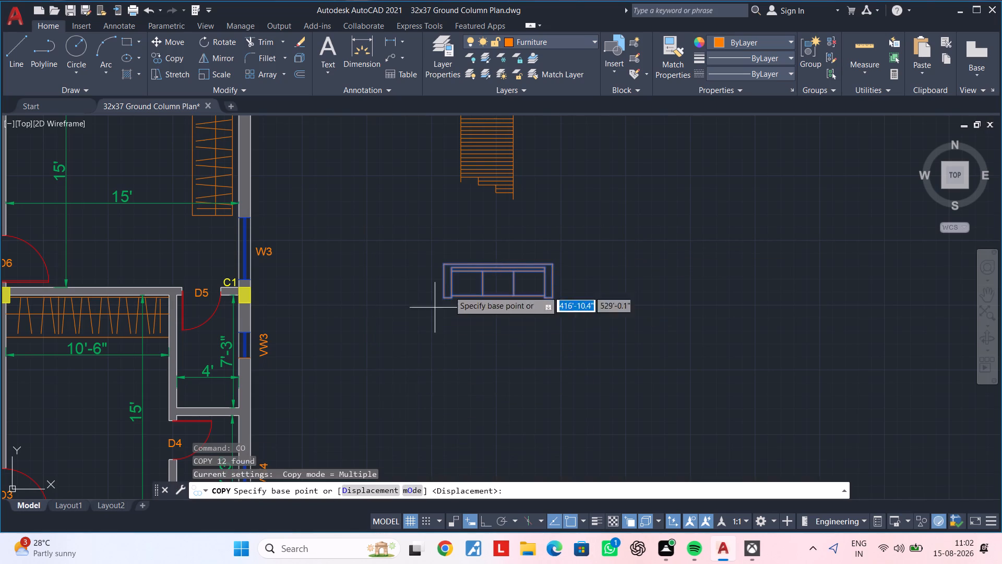
{"action": "scroll", "coordinate": [442, 266], "scroll_direction": "up", "scroll_amount": 1}
{"action": "left_click", "coordinate": [442, 266]}
{"action": "scroll", "coordinate": [385, 305], "scroll_direction": "down", "scroll_amount": 3}
{"action": "middle_click_drag", "start_coordinate": [332, 336], "coordinate": [649, 259]}
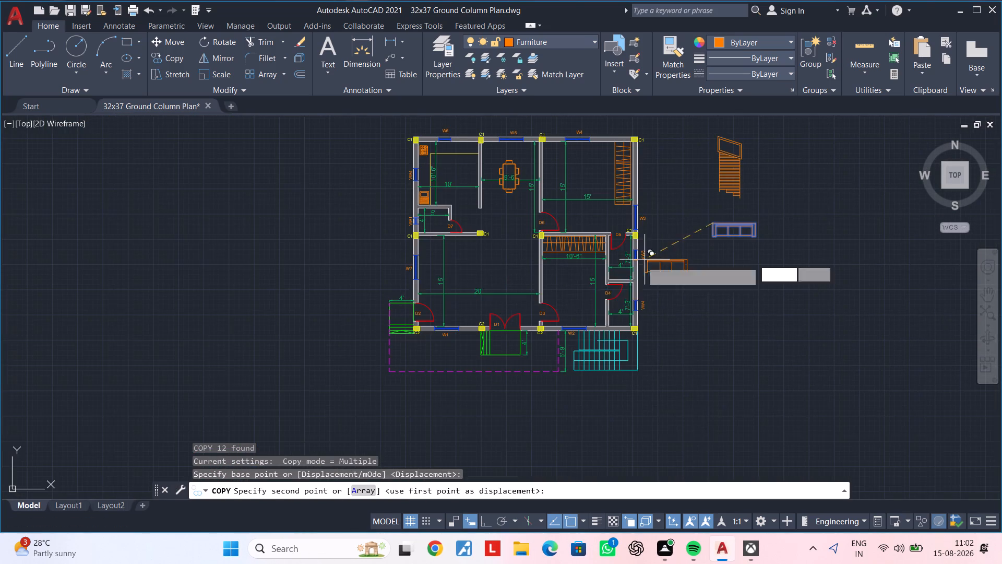
{"action": "scroll", "coordinate": [447, 255], "scroll_direction": "up", "scroll_amount": 3}
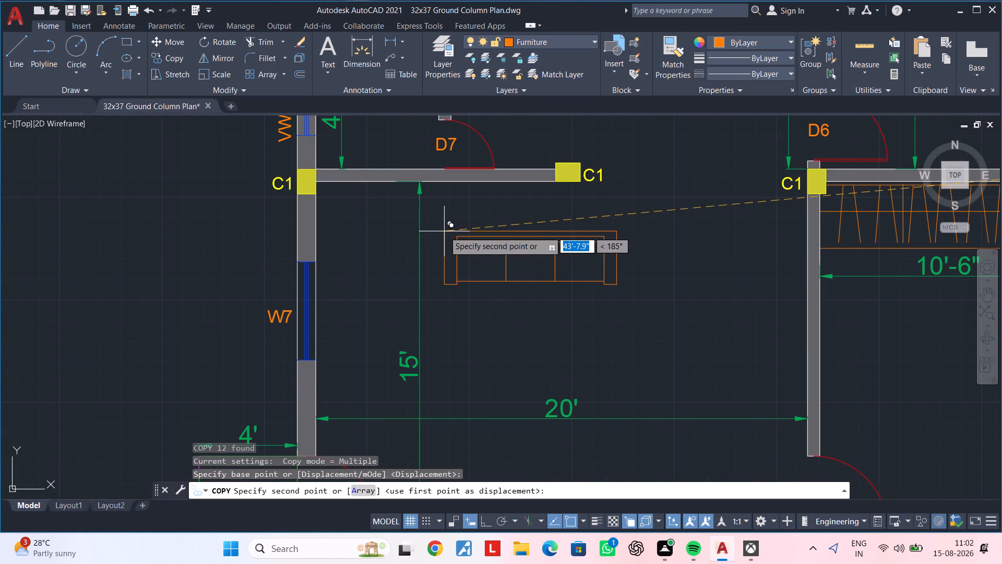
{"action": "scroll", "coordinate": [424, 194], "scroll_direction": "up", "scroll_amount": 2}
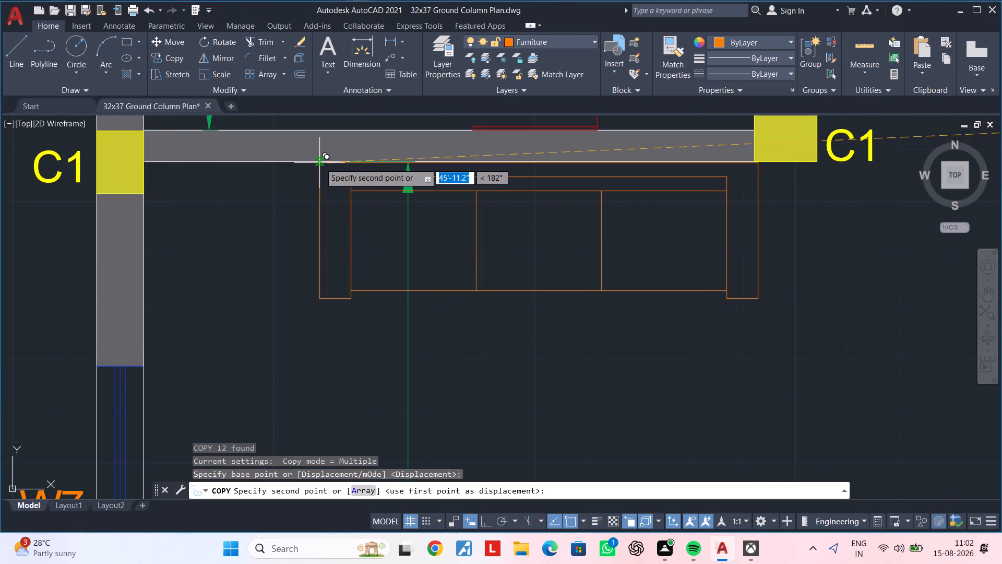
{"action": "scroll", "coordinate": [320, 163], "scroll_direction": "up", "scroll_amount": 1}
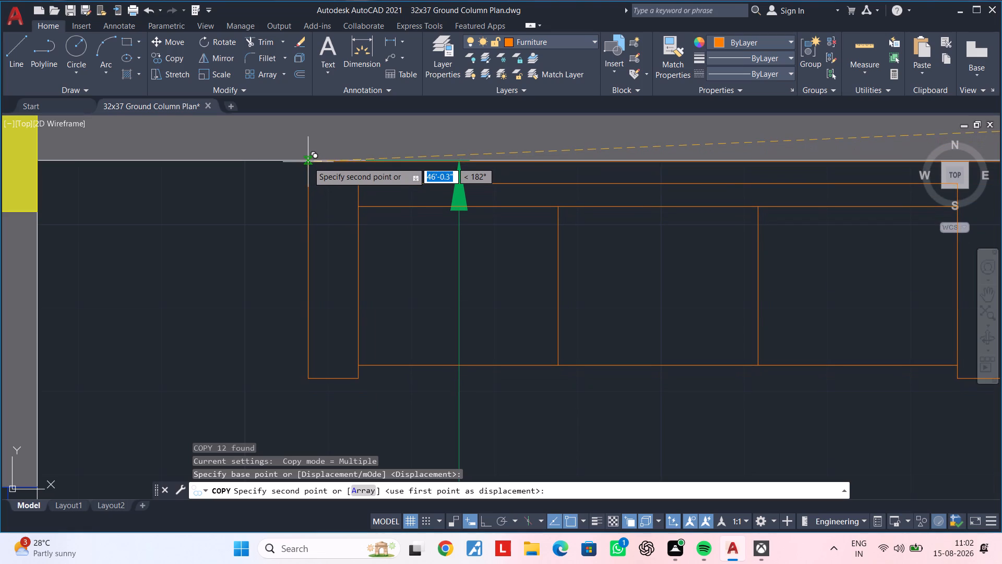
{"action": "left_click", "coordinate": [308, 161]}
{"action": "key", "text": "grave"}
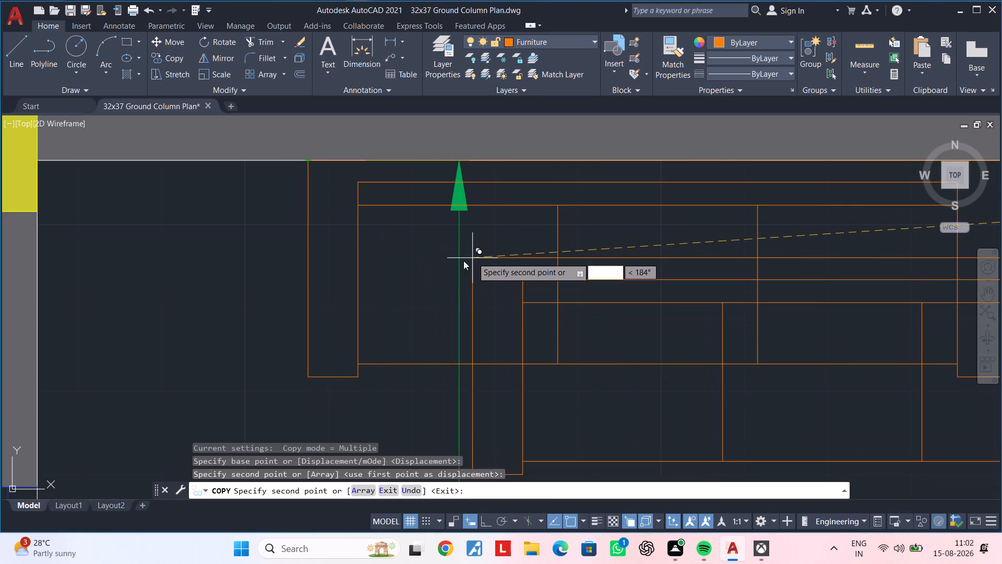
{"action": "key", "text": "Escape"}
{"action": "key", "text": "Escape"}
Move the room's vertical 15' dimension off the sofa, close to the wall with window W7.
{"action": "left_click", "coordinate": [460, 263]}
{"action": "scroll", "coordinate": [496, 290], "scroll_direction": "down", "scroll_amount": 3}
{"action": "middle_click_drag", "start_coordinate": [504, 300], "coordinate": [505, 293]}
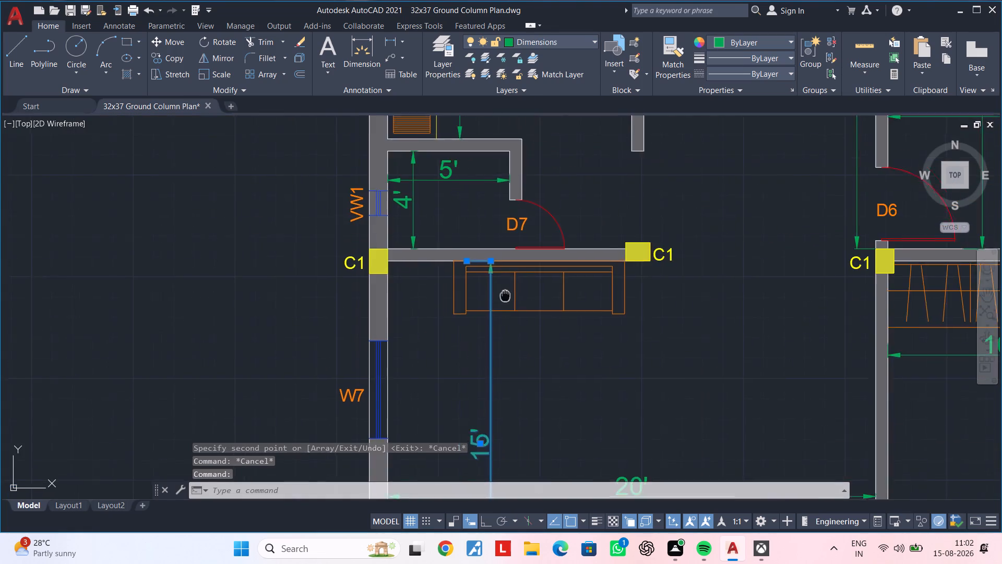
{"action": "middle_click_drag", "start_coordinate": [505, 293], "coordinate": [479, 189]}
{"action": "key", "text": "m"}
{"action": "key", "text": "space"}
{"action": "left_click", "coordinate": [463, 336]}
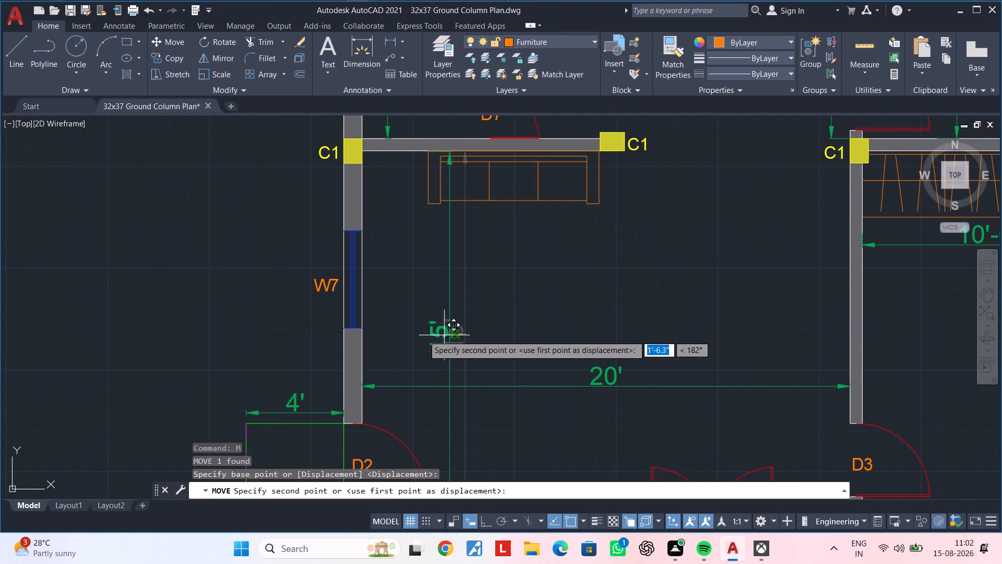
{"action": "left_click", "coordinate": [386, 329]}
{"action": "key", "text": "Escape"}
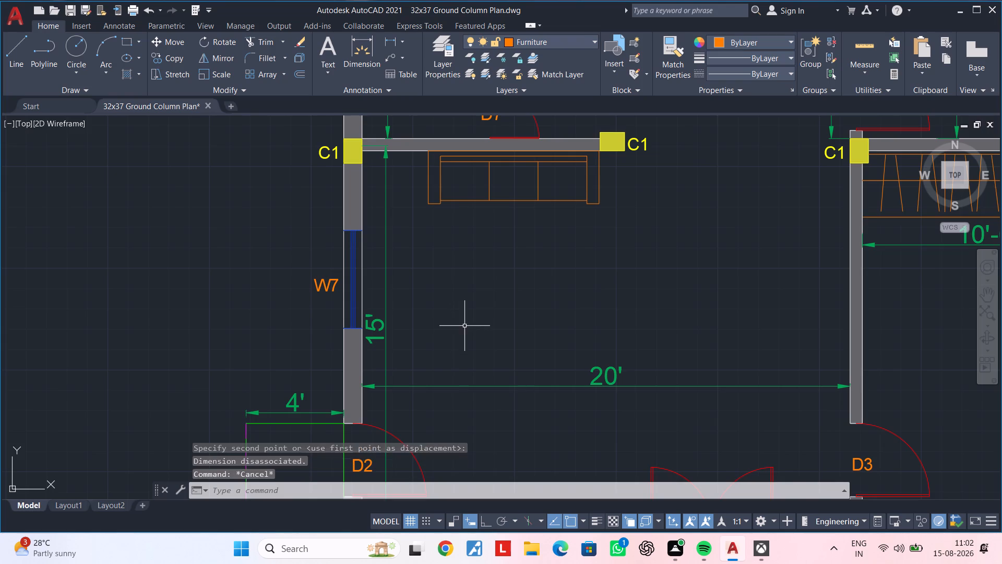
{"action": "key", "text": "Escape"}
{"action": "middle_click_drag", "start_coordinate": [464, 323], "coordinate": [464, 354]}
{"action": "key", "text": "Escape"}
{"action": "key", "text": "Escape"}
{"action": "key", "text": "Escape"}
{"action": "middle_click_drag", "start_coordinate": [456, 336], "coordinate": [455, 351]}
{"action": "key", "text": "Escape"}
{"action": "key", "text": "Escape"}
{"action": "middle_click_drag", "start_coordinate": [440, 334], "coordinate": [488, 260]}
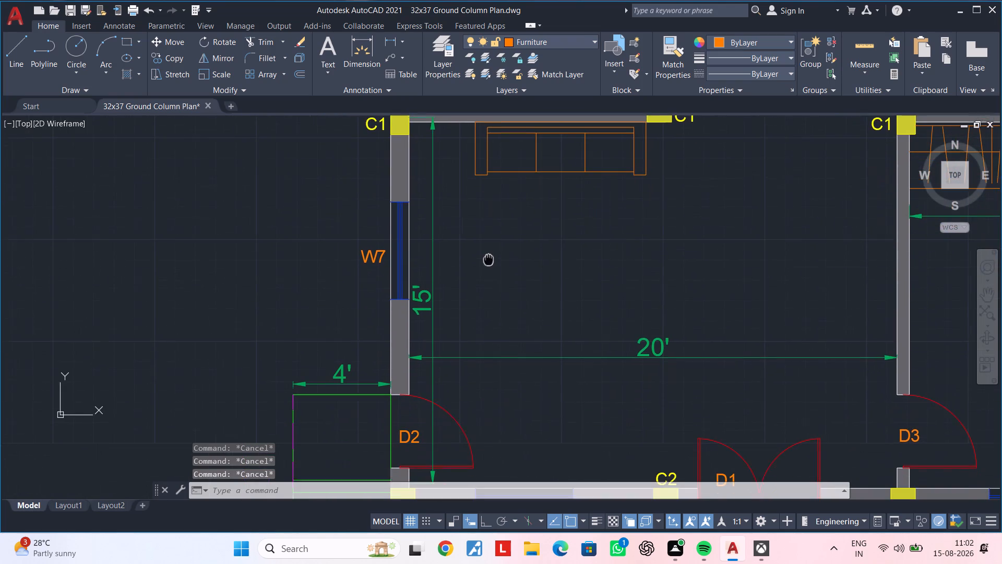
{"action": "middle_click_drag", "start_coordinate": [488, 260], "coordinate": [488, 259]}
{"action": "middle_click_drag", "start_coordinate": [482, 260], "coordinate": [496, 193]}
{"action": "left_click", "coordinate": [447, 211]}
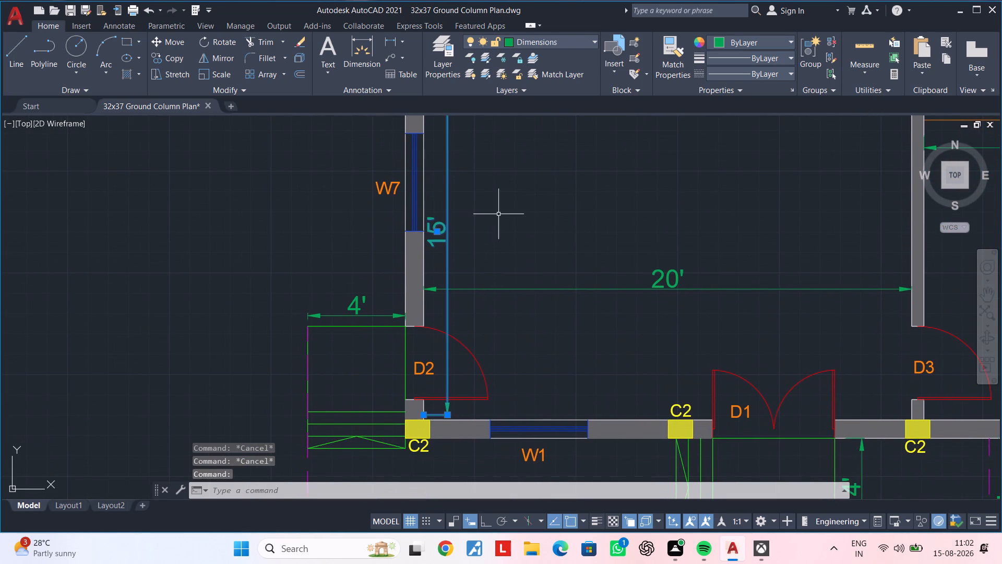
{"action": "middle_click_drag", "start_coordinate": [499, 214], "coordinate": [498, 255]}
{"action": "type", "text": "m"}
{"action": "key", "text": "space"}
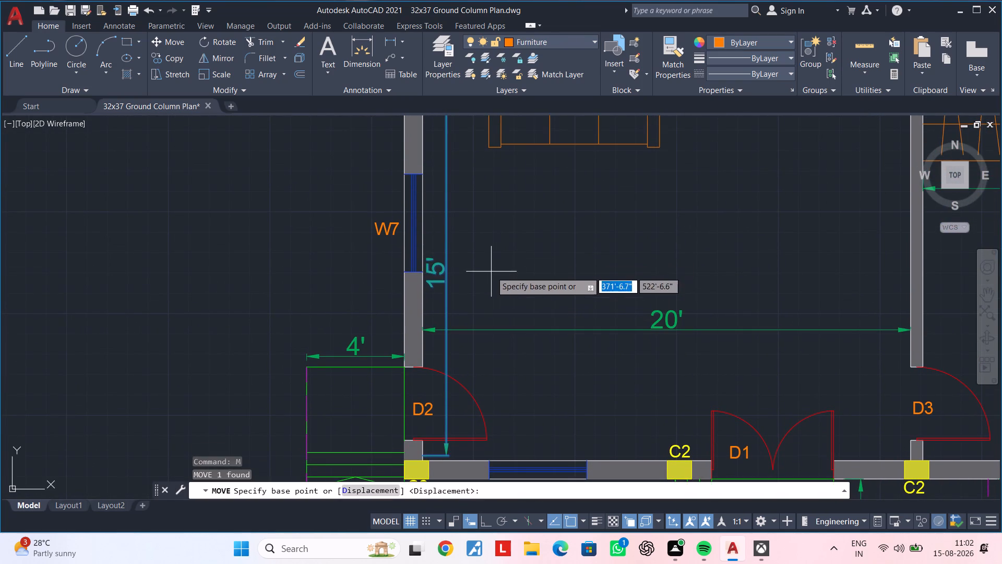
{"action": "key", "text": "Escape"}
Delete the vertical 15' dimension beside window W7 in the sofa's room.
{"action": "left_click", "coordinate": [444, 270]}
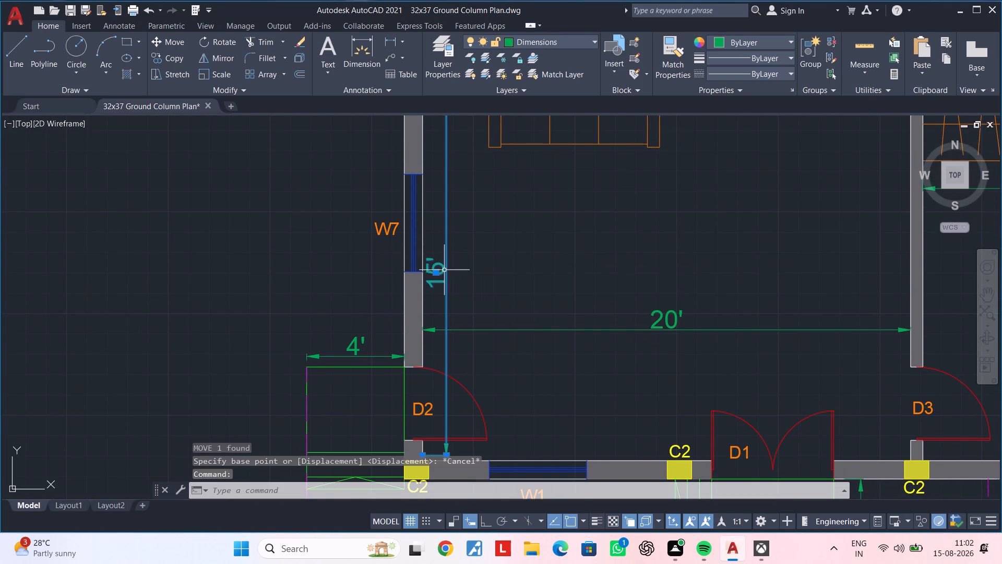
{"action": "key", "text": "Delete"}
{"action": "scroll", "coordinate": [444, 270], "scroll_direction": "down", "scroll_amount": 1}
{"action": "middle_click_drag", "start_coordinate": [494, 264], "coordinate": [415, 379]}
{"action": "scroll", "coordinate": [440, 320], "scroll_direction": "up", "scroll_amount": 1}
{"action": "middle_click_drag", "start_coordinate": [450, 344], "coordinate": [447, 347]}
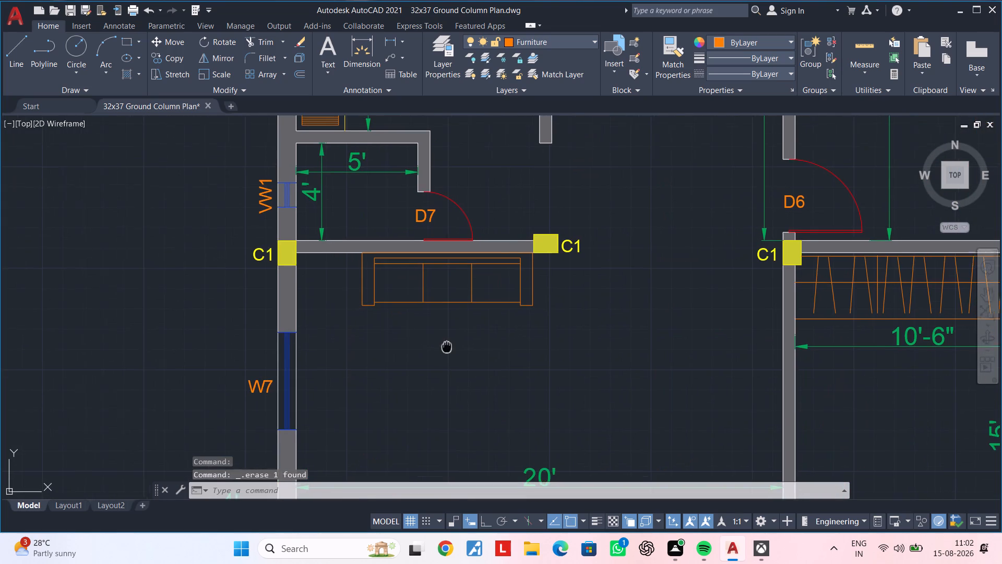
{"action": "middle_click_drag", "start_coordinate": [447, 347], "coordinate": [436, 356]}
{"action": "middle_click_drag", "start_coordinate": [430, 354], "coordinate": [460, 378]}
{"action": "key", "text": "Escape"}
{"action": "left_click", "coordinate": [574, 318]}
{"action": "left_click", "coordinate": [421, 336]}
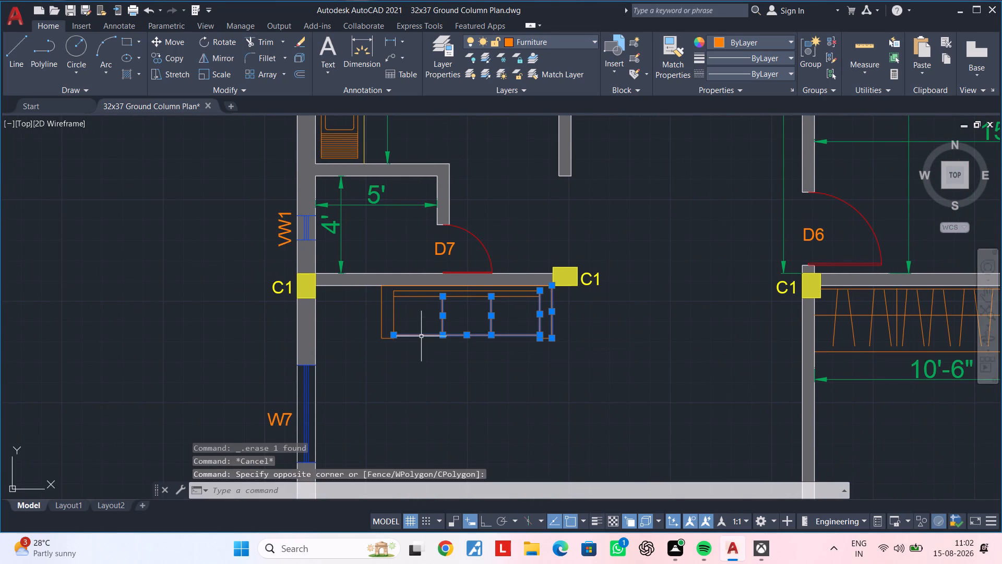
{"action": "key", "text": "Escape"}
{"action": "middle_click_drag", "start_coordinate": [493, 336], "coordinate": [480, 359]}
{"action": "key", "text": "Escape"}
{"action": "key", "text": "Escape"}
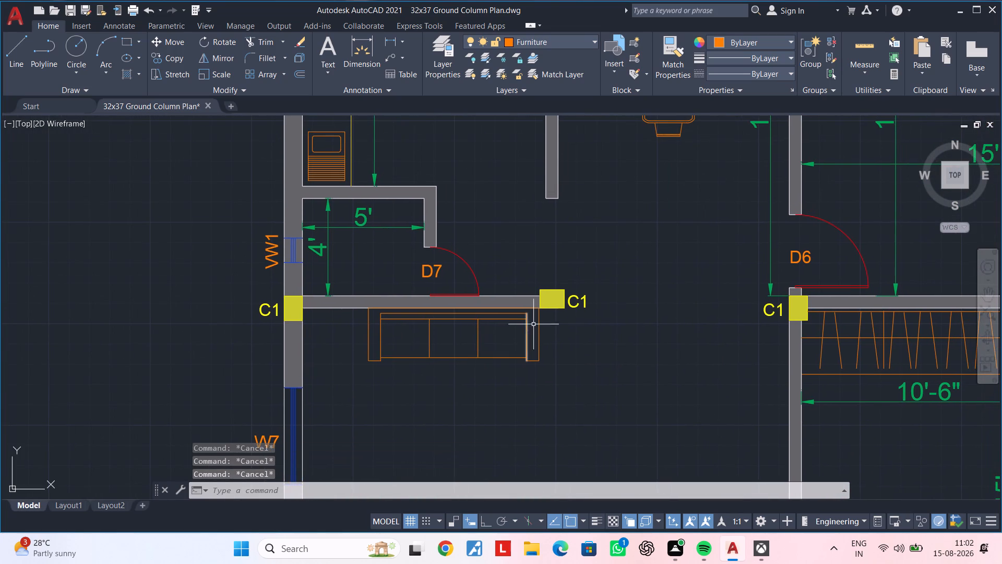
Convert all twelve lines of the copied sofa below door D7 into a block named sofa.
{"action": "scroll", "coordinate": [534, 322], "scroll_direction": "up", "scroll_amount": 2}
{"action": "left_click", "coordinate": [563, 317]}
{"action": "left_click", "coordinate": [83, 428]}
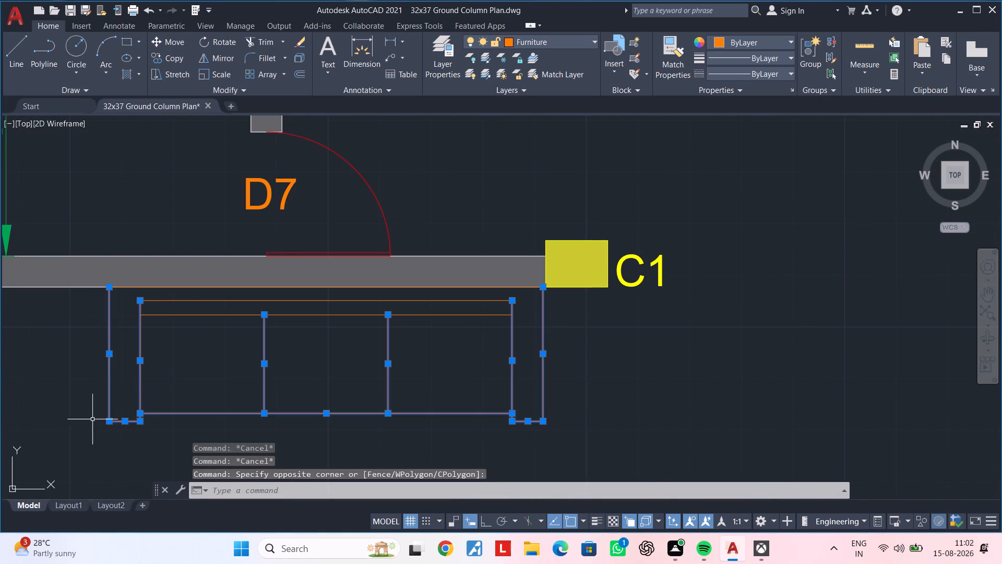
{"action": "scroll", "coordinate": [222, 346], "scroll_direction": "up", "scroll_amount": 1}
{"action": "left_click_drag", "start_coordinate": [222, 344], "coordinate": [222, 329]}
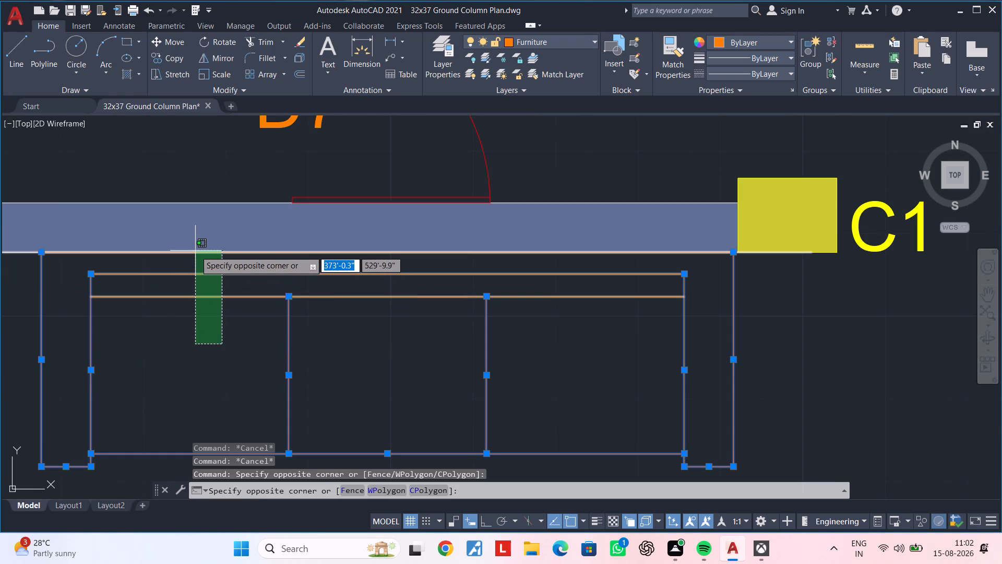
{"action": "left_click", "coordinate": [195, 253]}
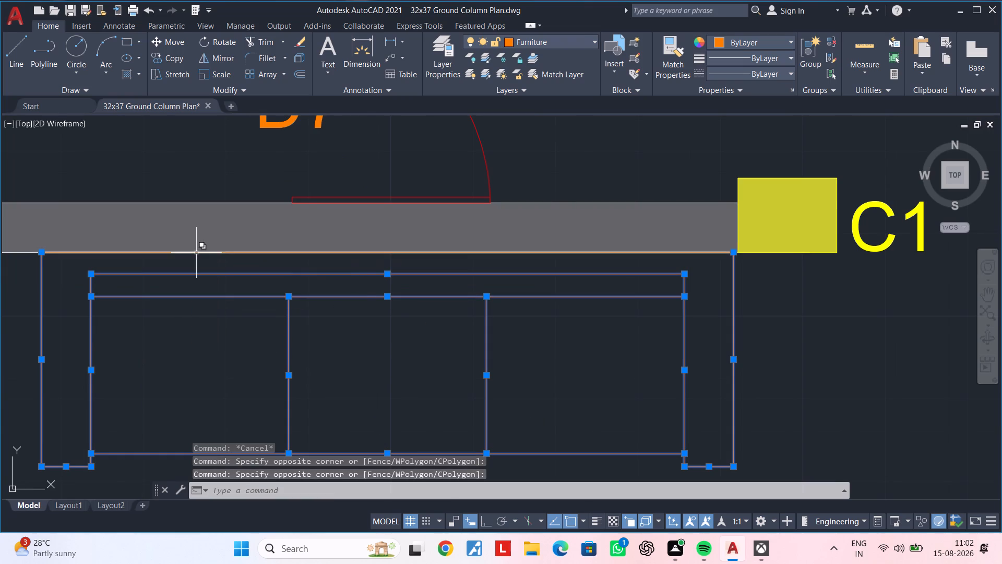
{"action": "left_click", "coordinate": [196, 253]}
{"action": "left_click", "coordinate": [281, 298]}
{"action": "scroll", "coordinate": [300, 356], "scroll_direction": "down", "scroll_amount": 2}
{"action": "middle_click_drag", "start_coordinate": [245, 374], "coordinate": [316, 339]}
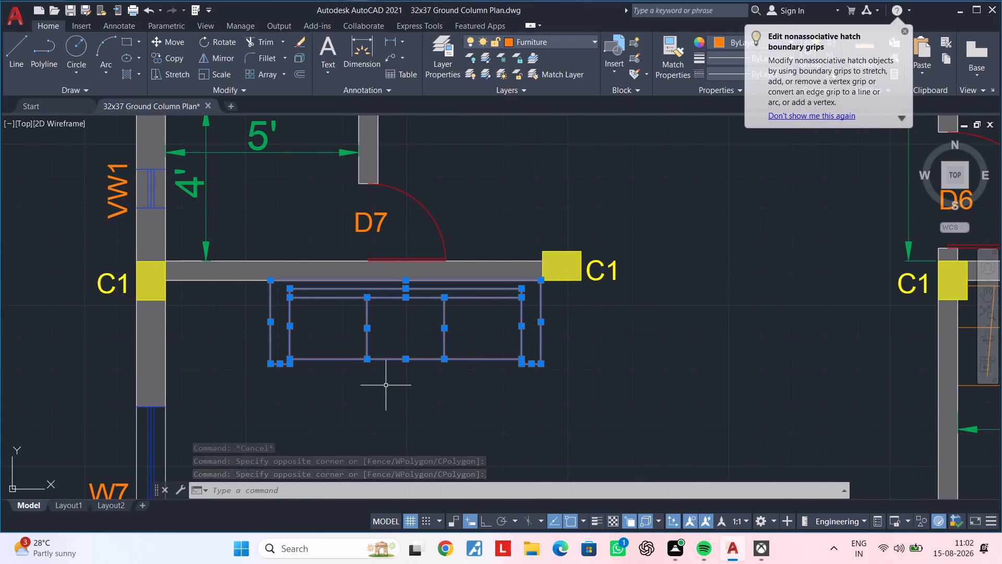
{"action": "key", "text": "b"}
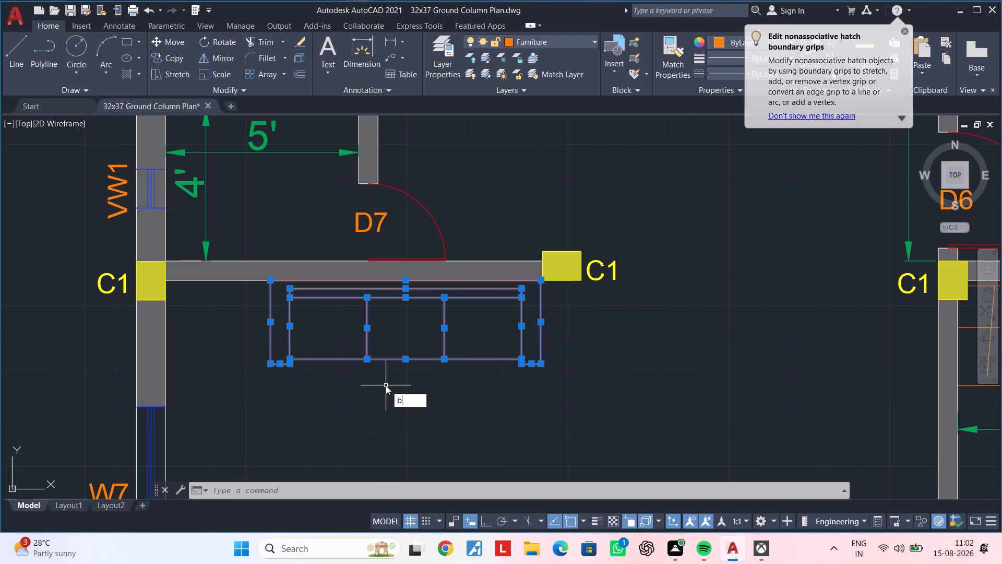
{"action": "key", "text": "space"}
{"action": "left_click", "coordinate": [375, 178]}
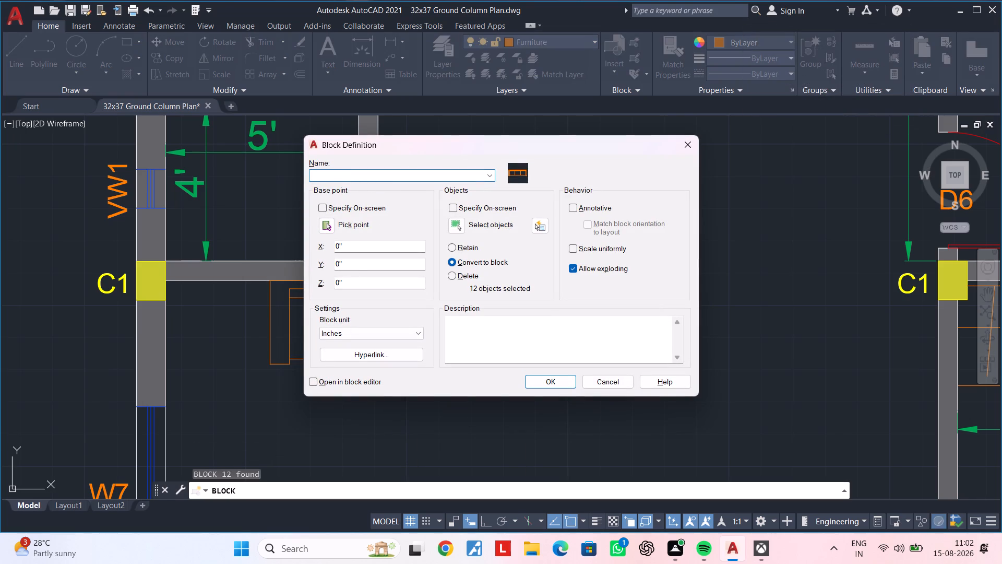
{"action": "type", "text": "sofa"}
{"action": "key", "text": "Return"}
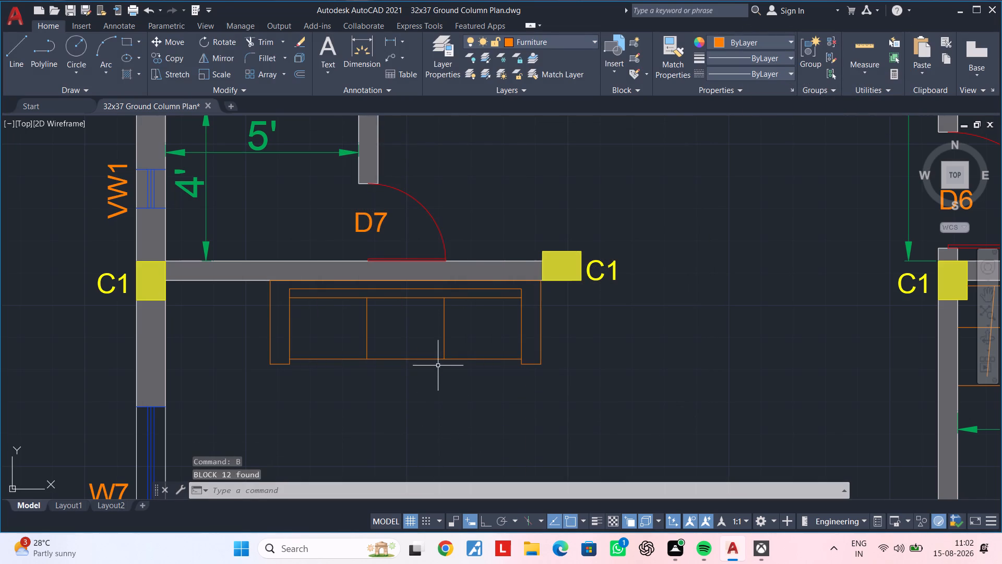
Move the sofa block about 5 inches along its back wall, away from the nearby column and toward the W7 wall.
{"action": "left_click", "coordinate": [438, 360]}
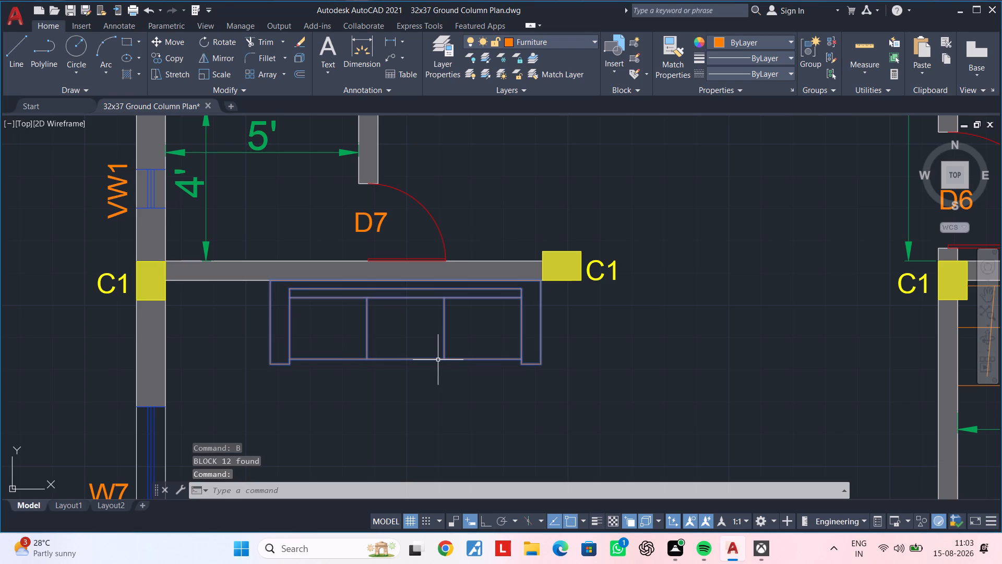
{"action": "type", "text": "m"}
{"action": "key", "text": "space"}
{"action": "left_click", "coordinate": [270, 281]}
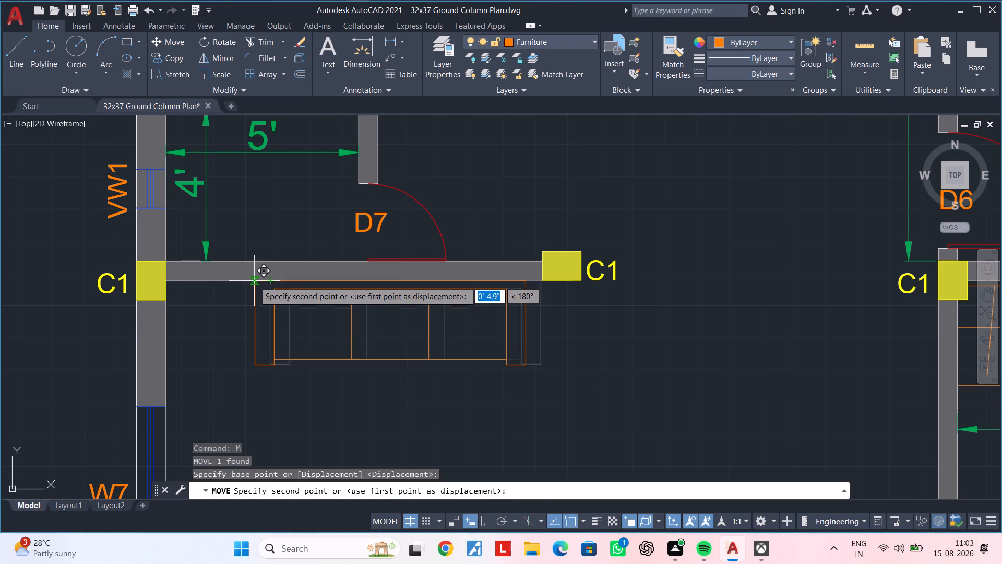
{"action": "left_click", "coordinate": [253, 281]}
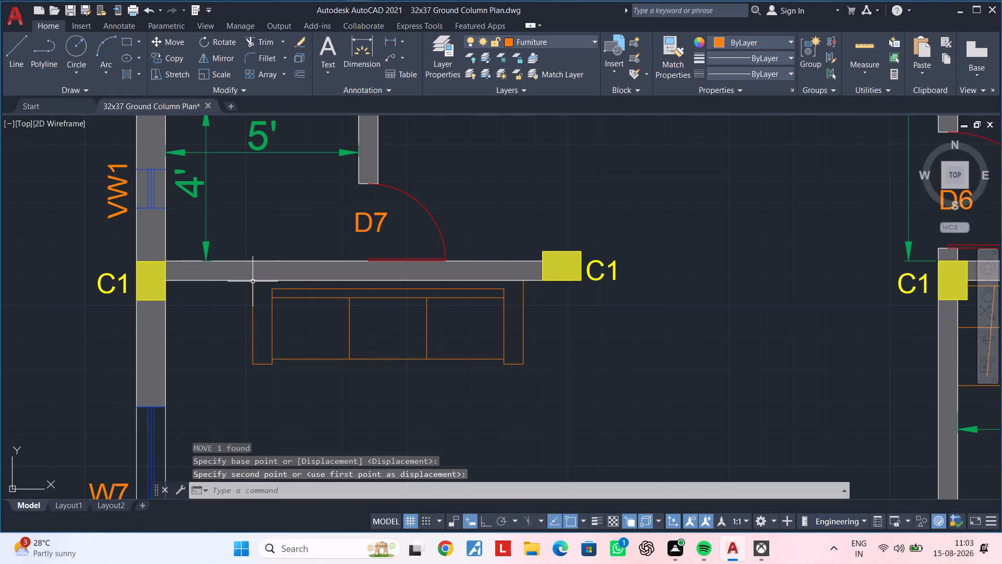
Scale the sofa block by reference from its front corner nearest the W7 wall, shortening its length by about 1'-1".
{"action": "middle_click", "coordinate": [387, 363]}
{"action": "scroll", "coordinate": [271, 290], "scroll_direction": "up", "scroll_amount": 2}
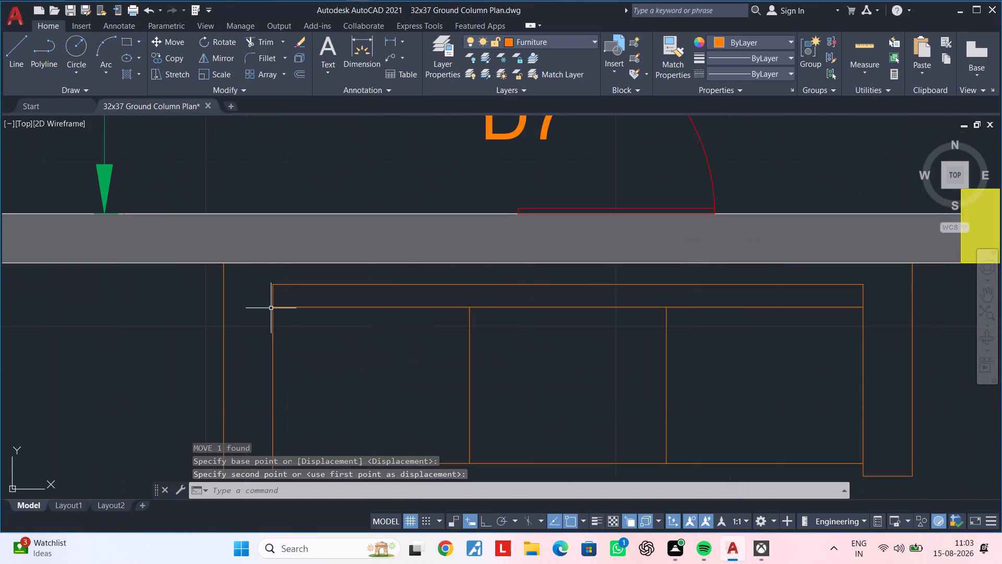
{"action": "scroll", "coordinate": [283, 320], "scroll_direction": "down", "scroll_amount": 3}
{"action": "middle_click", "coordinate": [285, 320]}
{"action": "middle_click_drag", "start_coordinate": [294, 324], "coordinate": [339, 287]}
{"action": "key", "text": "Escape"}
{"action": "key", "text": "Escape"}
{"action": "left_click", "coordinate": [516, 295]}
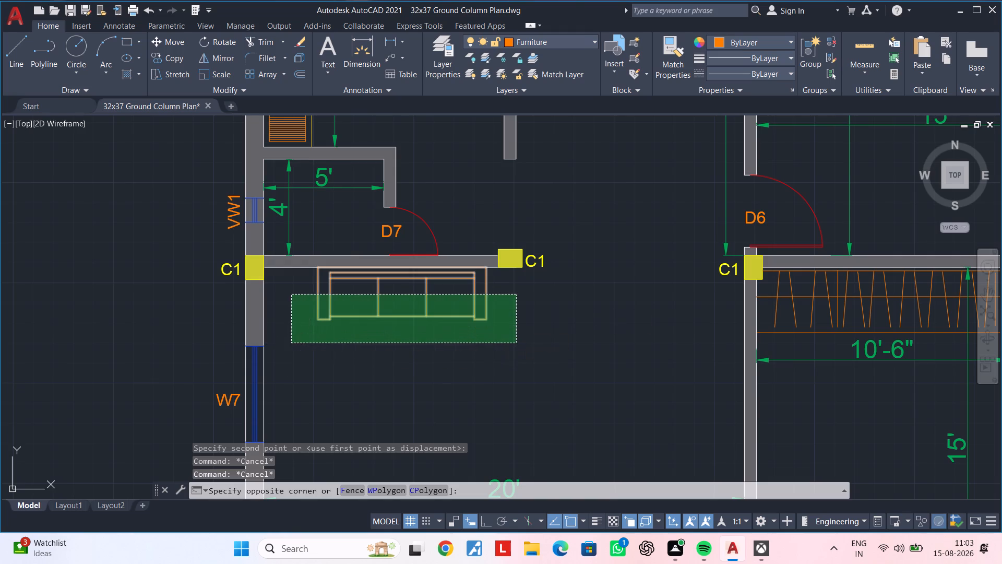
{"action": "left_click", "coordinate": [291, 343]}
{"action": "type", "text": "sc"}
{"action": "key", "text": "space"}
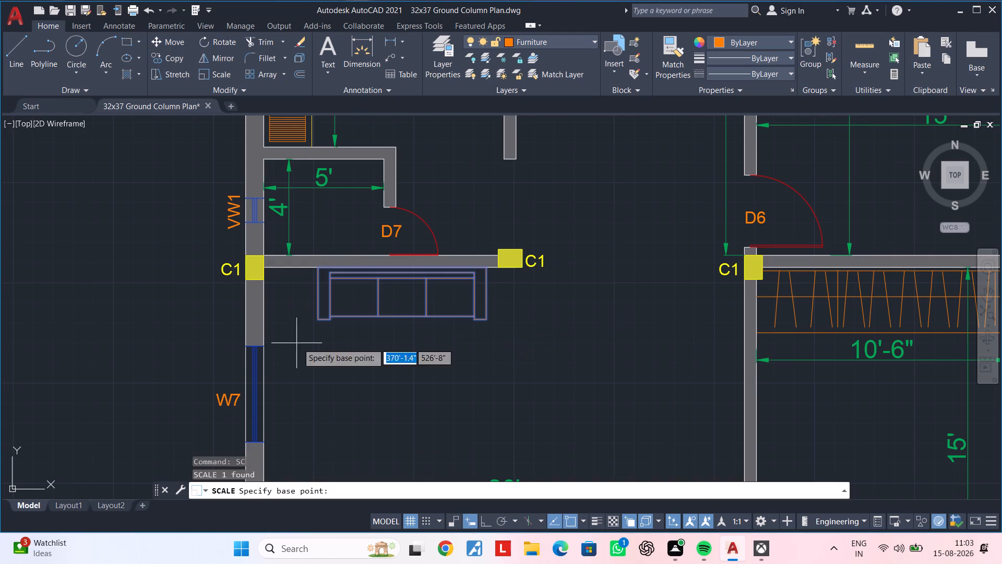
{"action": "left_click", "coordinate": [318, 321]}
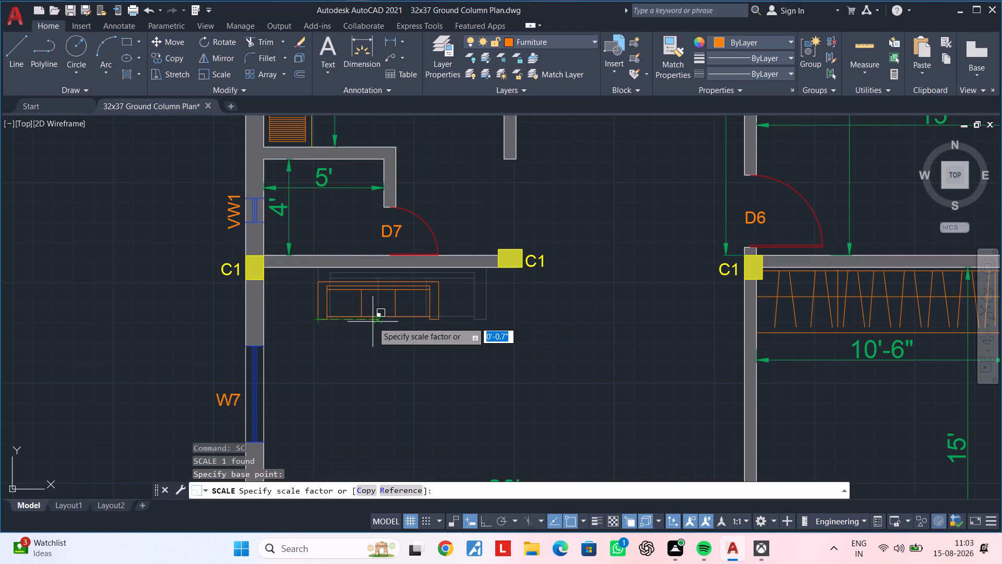
{"action": "type", "text": "r"}
{"action": "key", "text": "space"}
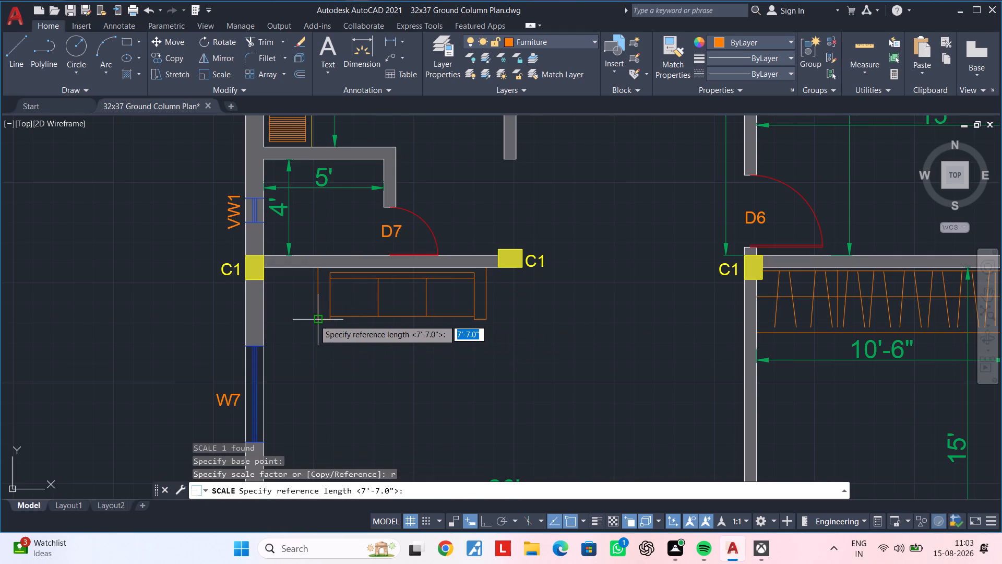
{"action": "left_click", "coordinate": [316, 320]}
{"action": "left_click", "coordinate": [489, 322]}
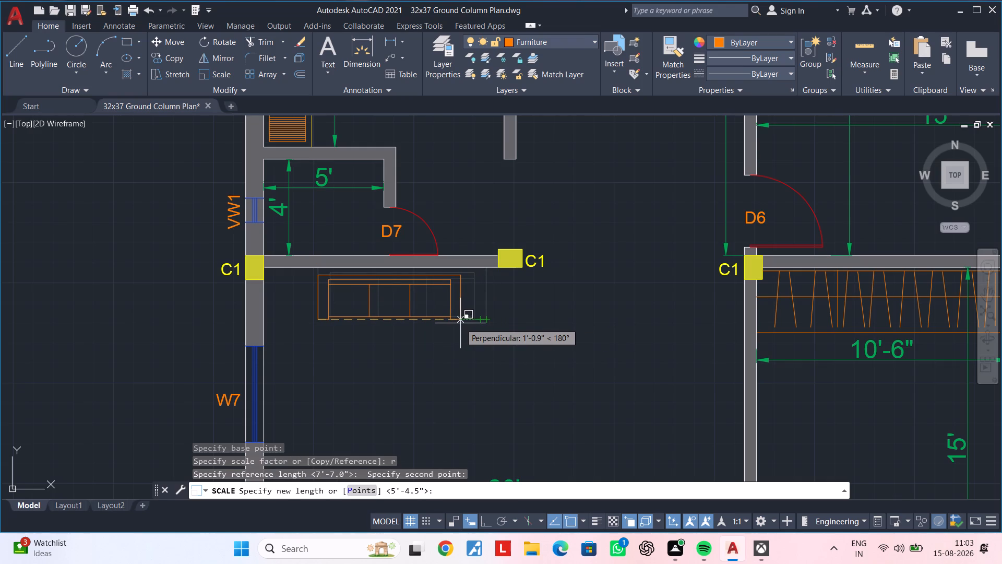
{"action": "left_click", "coordinate": [460, 323]}
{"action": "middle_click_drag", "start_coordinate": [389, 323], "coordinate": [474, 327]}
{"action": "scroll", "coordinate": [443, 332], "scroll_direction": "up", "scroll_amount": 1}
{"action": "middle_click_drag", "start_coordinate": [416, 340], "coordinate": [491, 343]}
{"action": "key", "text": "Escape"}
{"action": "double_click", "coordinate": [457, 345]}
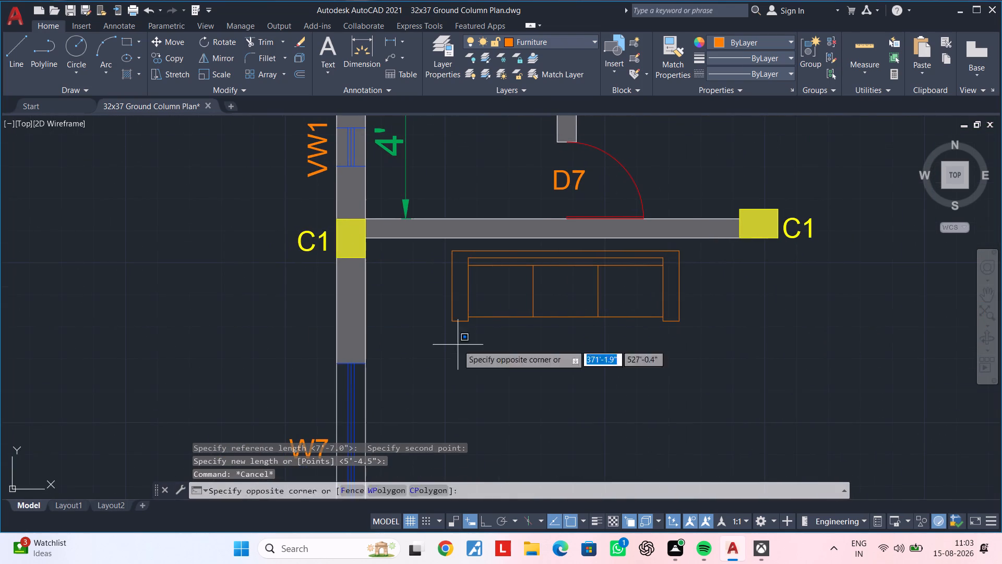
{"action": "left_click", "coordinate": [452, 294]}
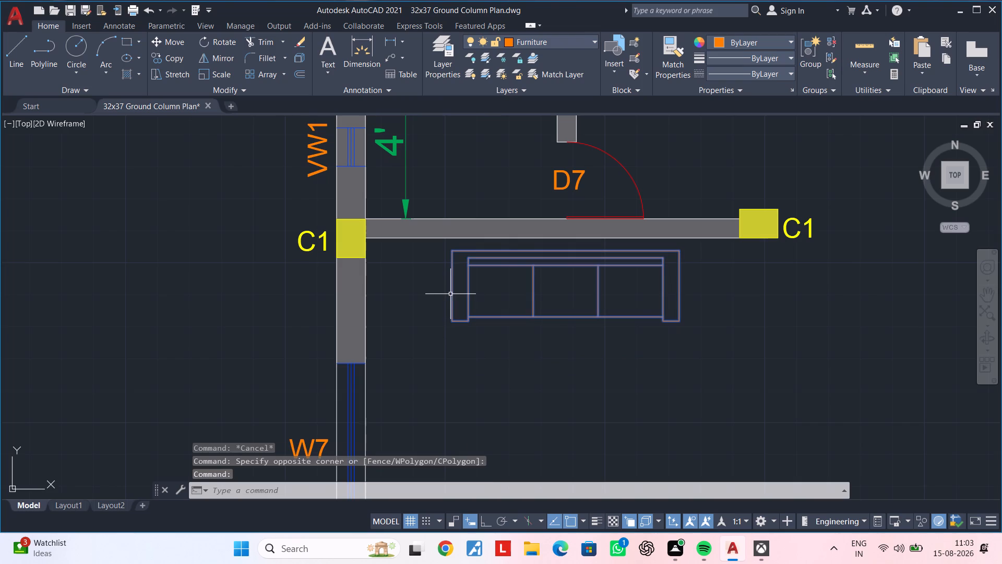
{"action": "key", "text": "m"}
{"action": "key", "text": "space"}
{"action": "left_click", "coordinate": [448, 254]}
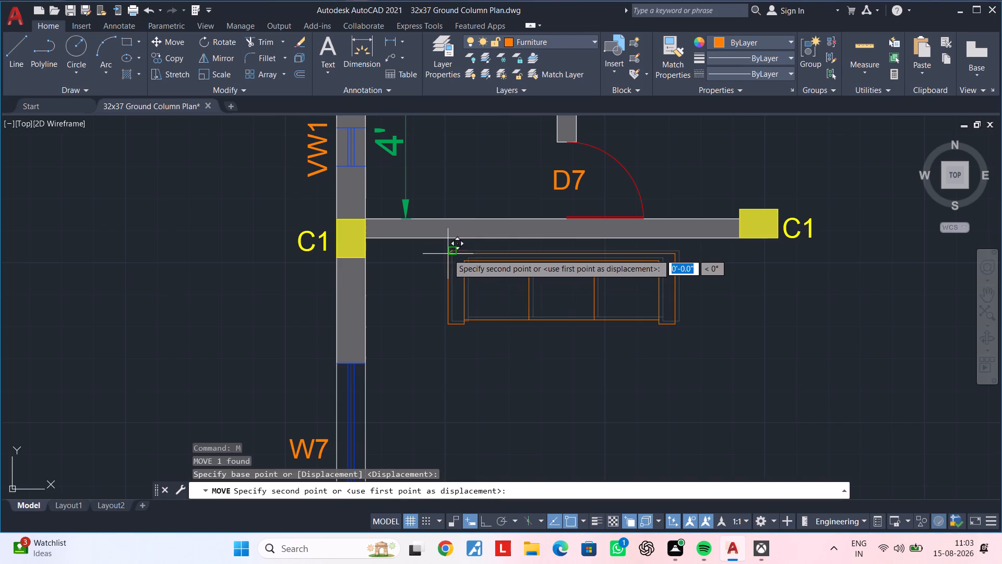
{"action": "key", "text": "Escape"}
Move the scaled sofa block from its back corner so its back sits against the wall below door D7.
{"action": "key", "text": "space"}
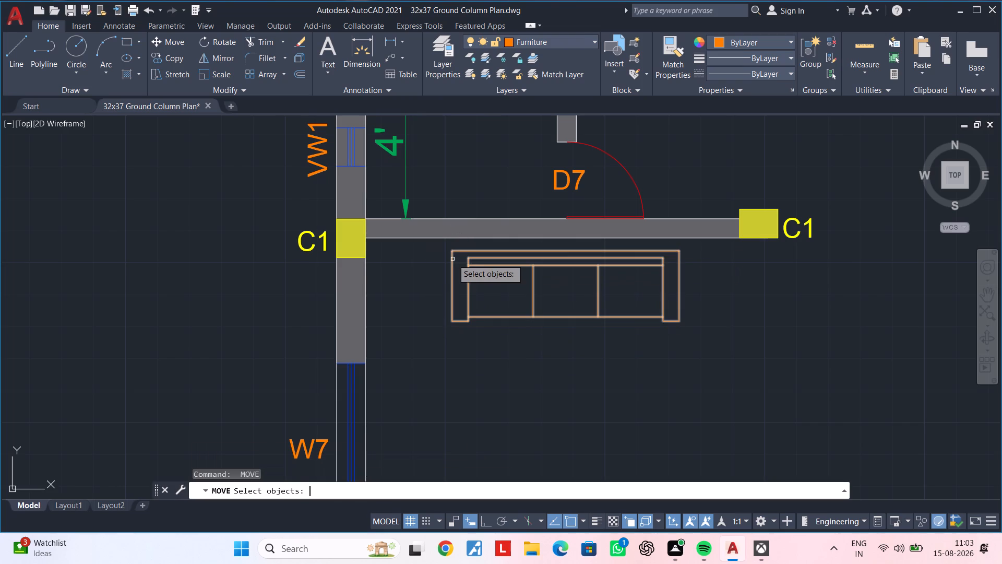
{"action": "left_click", "coordinate": [453, 269]}
{"action": "key", "text": "space"}
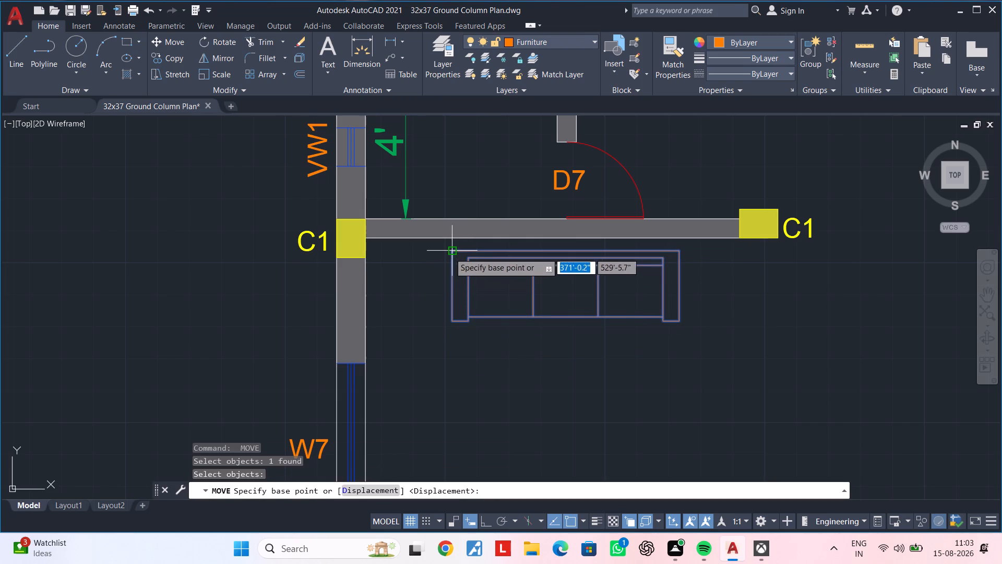
{"action": "left_click", "coordinate": [449, 252]}
{"action": "left_click", "coordinate": [449, 239]}
With Ortho on, draw a closed side-table rectangle about 1'-7" by 1'-4" between the sofa and the W7 wall.
{"action": "scroll", "coordinate": [506, 296], "scroll_direction": "down", "scroll_amount": 2}
{"action": "middle_click_drag", "start_coordinate": [520, 334], "coordinate": [540, 296]}
{"action": "key", "text": "Escape"}
{"action": "key", "text": "Escape"}
{"action": "middle_click_drag", "start_coordinate": [532, 290], "coordinate": [563, 264]}
{"action": "key", "text": "Escape"}
{"action": "key", "text": "Escape"}
{"action": "scroll", "coordinate": [510, 257], "scroll_direction": "up", "scroll_amount": 1}
{"action": "middle_click_drag", "start_coordinate": [510, 257], "coordinate": [505, 303]}
{"action": "scroll", "coordinate": [519, 295], "scroll_direction": "up", "scroll_amount": 2}
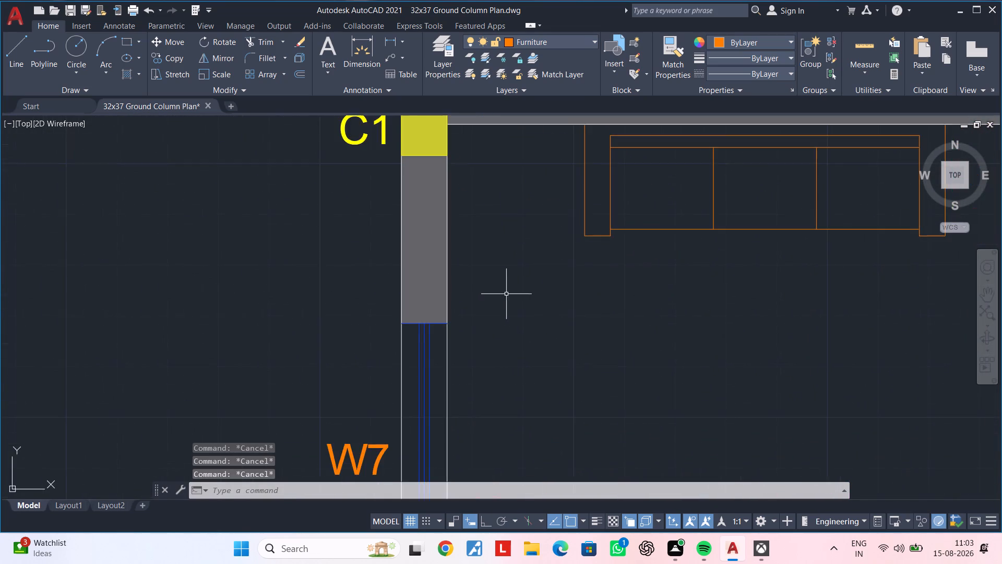
{"action": "middle_click_drag", "start_coordinate": [500, 298], "coordinate": [445, 397]}
{"action": "middle_click_drag", "start_coordinate": [457, 379], "coordinate": [448, 386]}
{"action": "middle_click_drag", "start_coordinate": [450, 364], "coordinate": [433, 401]}
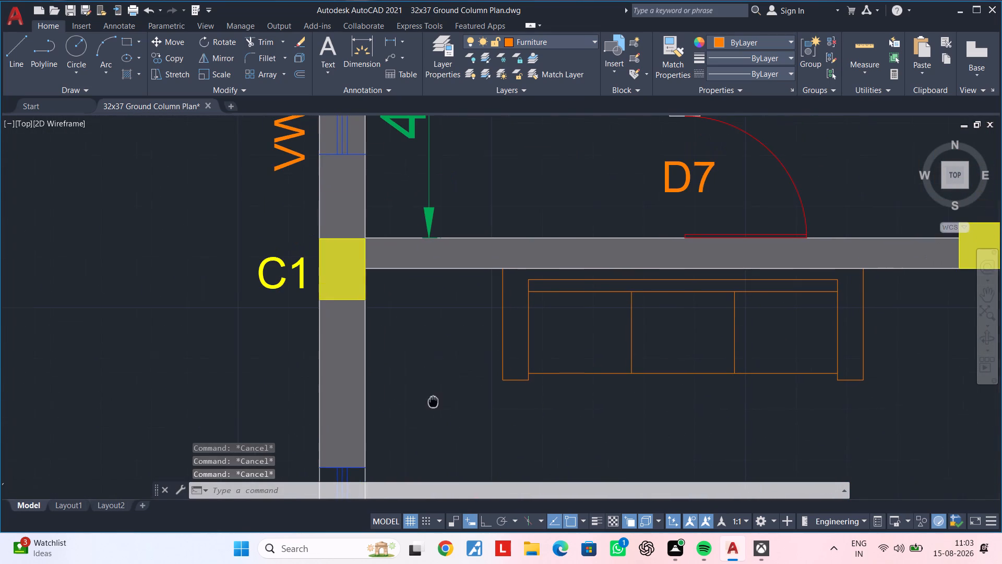
{"action": "middle_click_drag", "start_coordinate": [433, 401], "coordinate": [433, 402]}
{"action": "key", "text": "Escape"}
{"action": "key", "text": "Escape"}
{"action": "type", "text": "l"}
{"action": "key", "text": "space"}
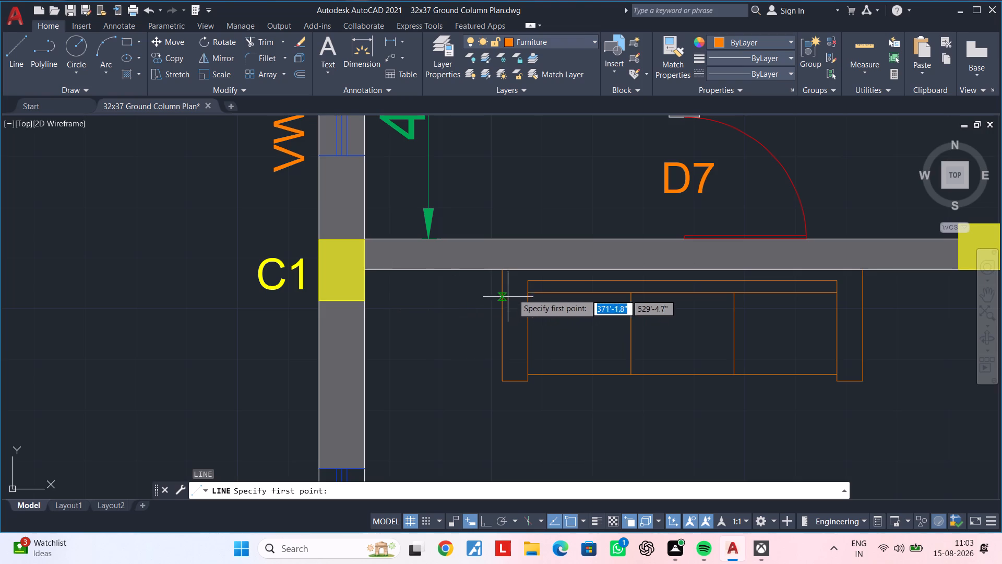
{"action": "left_click", "coordinate": [387, 292]}
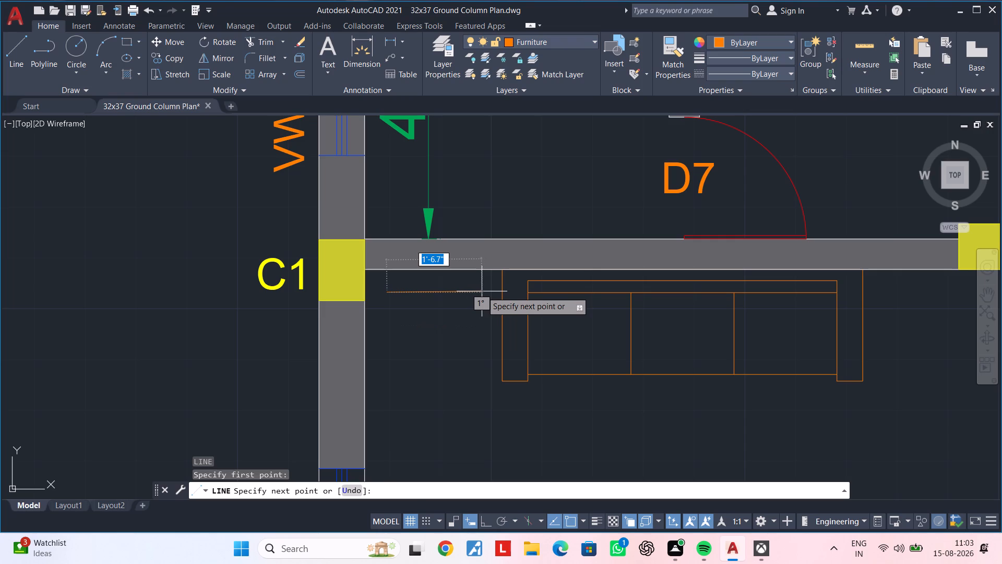
{"action": "key", "text": "F8"}
{"action": "left_click", "coordinate": [482, 292]}
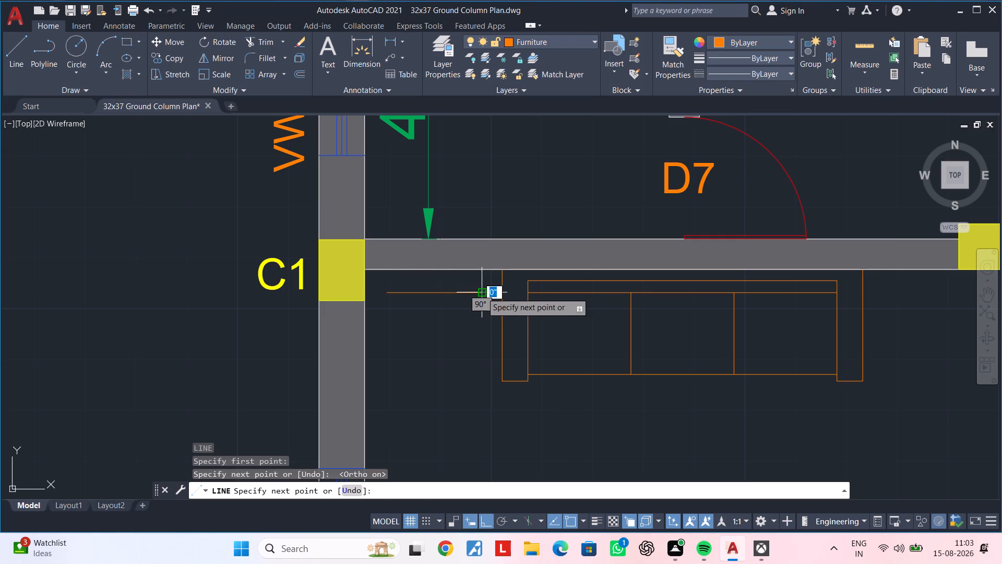
{"action": "left_click", "coordinate": [484, 373]}
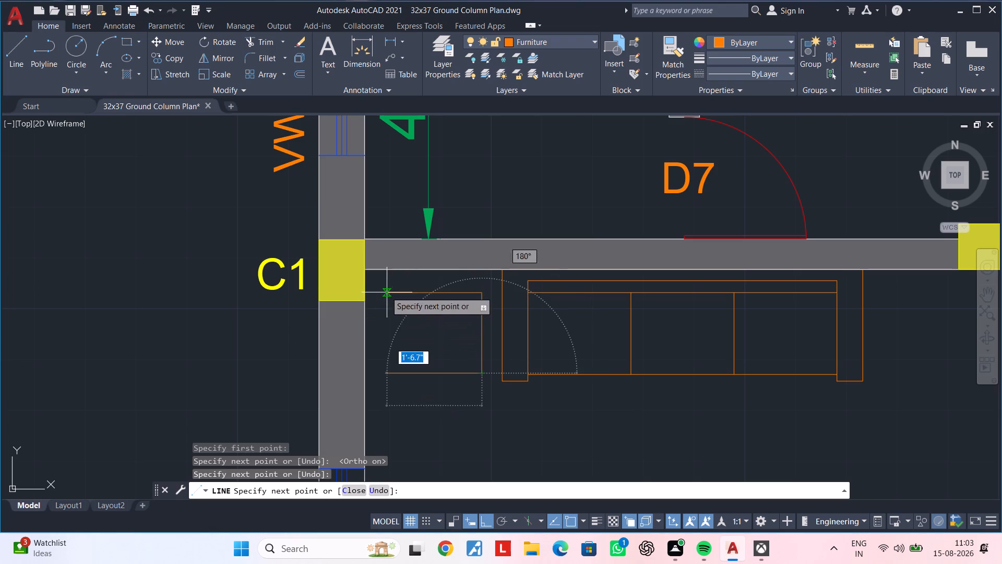
{"action": "left_click", "coordinate": [386, 373]}
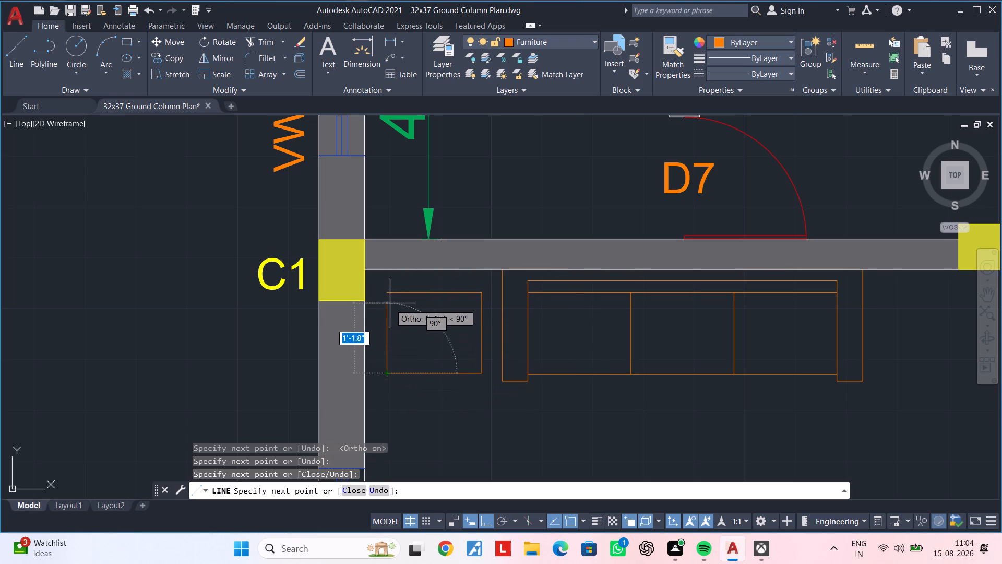
{"action": "left_click", "coordinate": [387, 290]}
{"action": "key", "text": "Escape"}
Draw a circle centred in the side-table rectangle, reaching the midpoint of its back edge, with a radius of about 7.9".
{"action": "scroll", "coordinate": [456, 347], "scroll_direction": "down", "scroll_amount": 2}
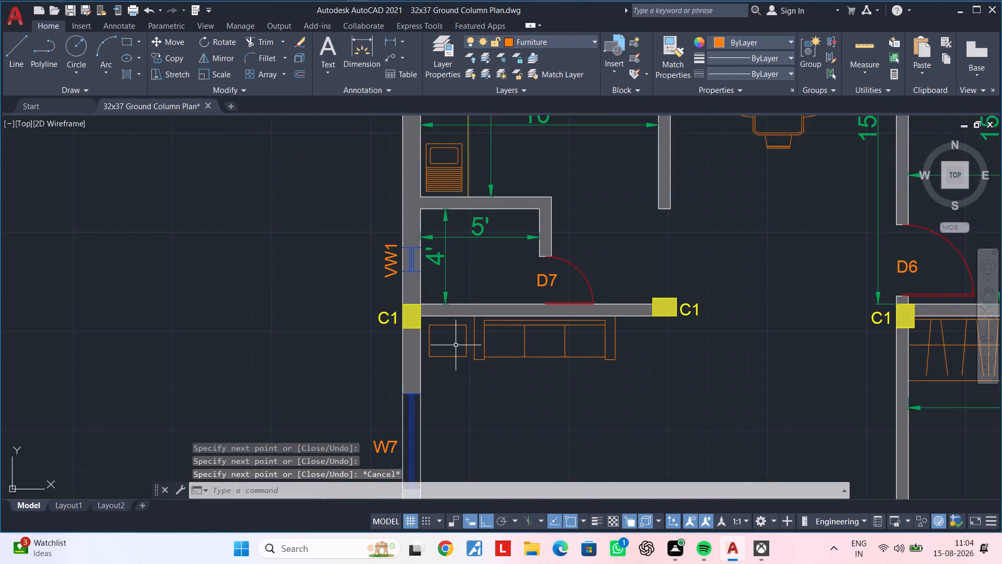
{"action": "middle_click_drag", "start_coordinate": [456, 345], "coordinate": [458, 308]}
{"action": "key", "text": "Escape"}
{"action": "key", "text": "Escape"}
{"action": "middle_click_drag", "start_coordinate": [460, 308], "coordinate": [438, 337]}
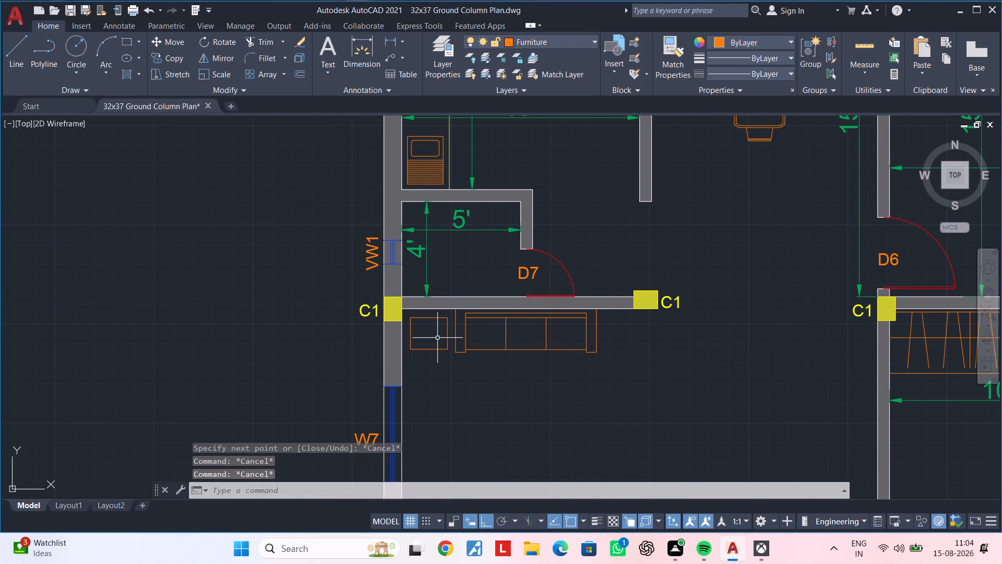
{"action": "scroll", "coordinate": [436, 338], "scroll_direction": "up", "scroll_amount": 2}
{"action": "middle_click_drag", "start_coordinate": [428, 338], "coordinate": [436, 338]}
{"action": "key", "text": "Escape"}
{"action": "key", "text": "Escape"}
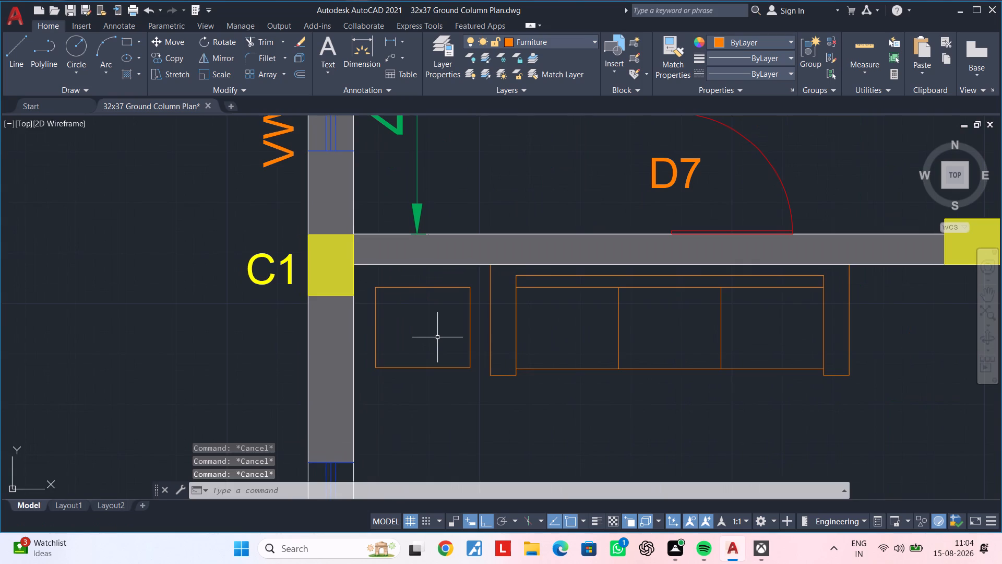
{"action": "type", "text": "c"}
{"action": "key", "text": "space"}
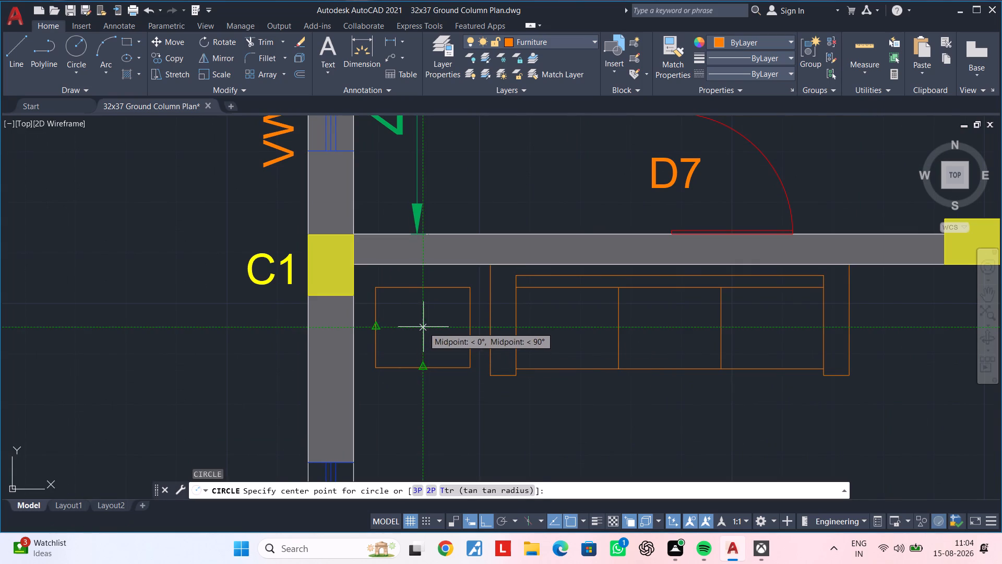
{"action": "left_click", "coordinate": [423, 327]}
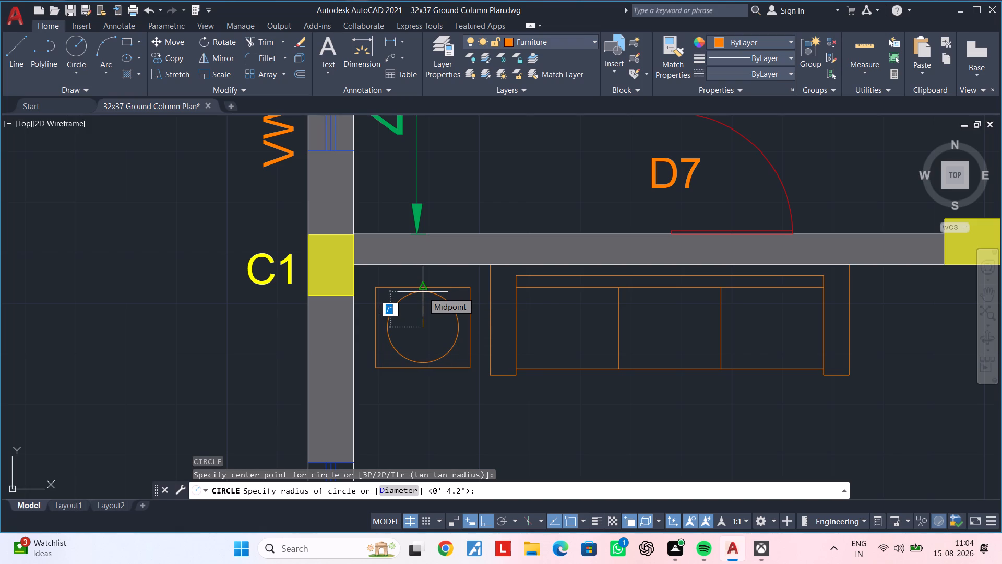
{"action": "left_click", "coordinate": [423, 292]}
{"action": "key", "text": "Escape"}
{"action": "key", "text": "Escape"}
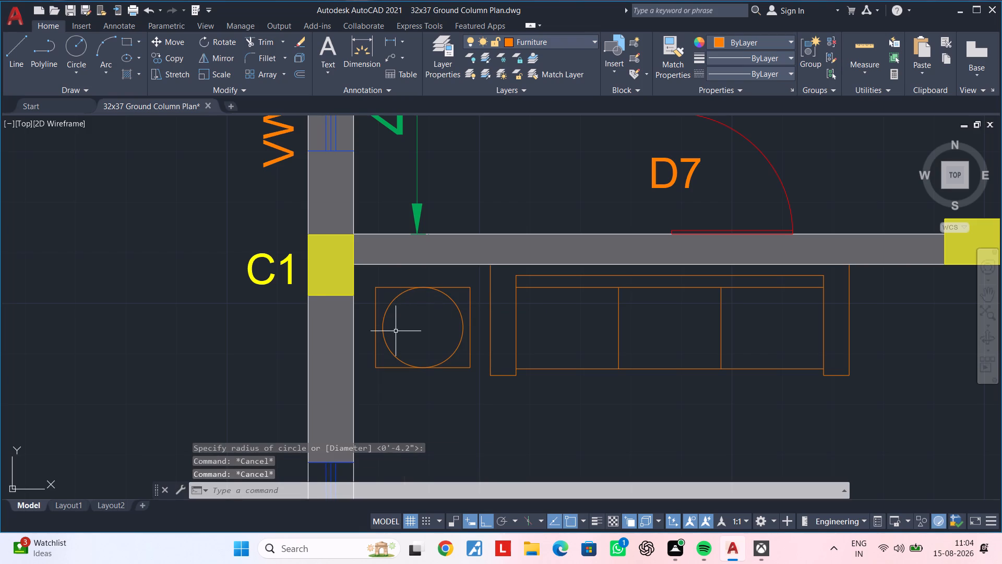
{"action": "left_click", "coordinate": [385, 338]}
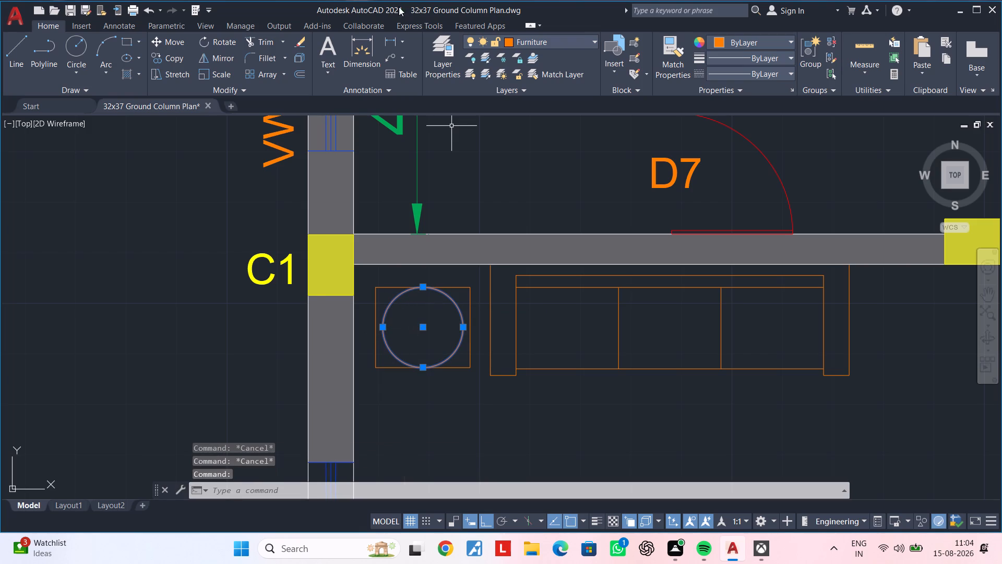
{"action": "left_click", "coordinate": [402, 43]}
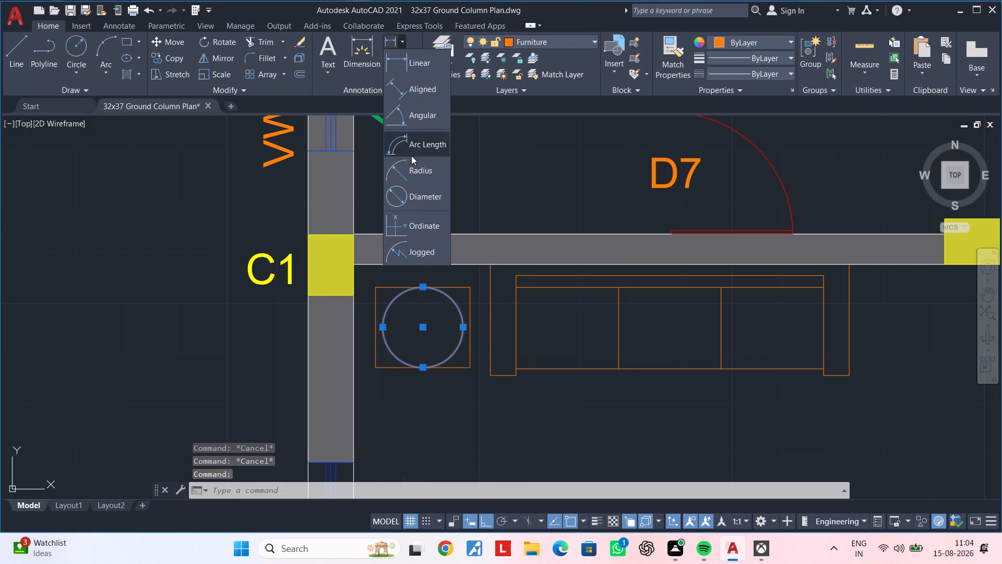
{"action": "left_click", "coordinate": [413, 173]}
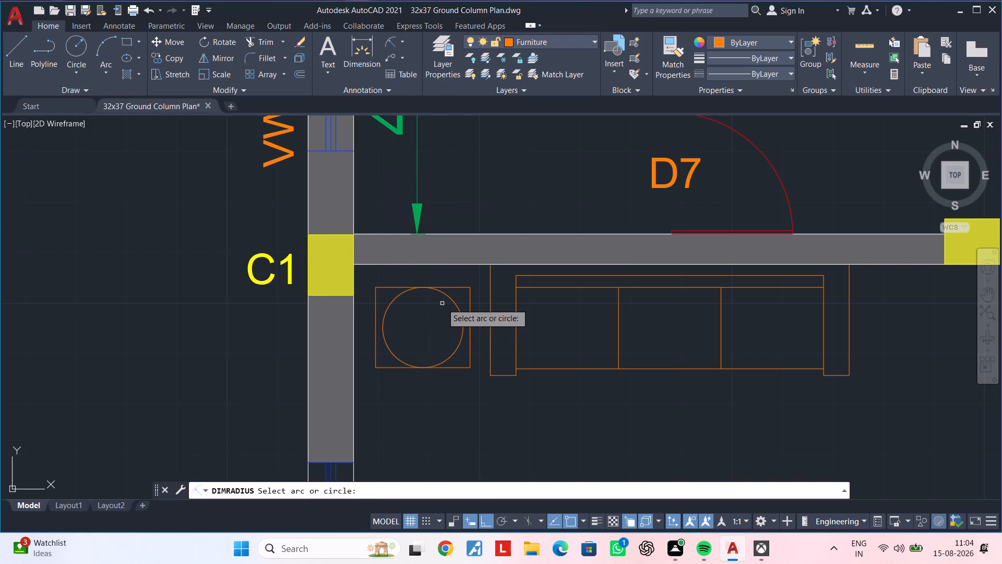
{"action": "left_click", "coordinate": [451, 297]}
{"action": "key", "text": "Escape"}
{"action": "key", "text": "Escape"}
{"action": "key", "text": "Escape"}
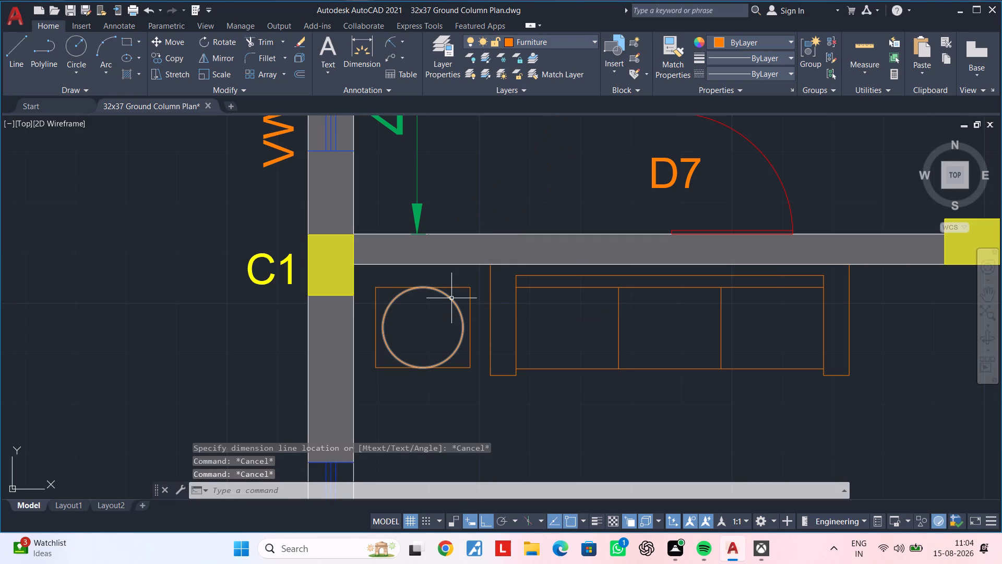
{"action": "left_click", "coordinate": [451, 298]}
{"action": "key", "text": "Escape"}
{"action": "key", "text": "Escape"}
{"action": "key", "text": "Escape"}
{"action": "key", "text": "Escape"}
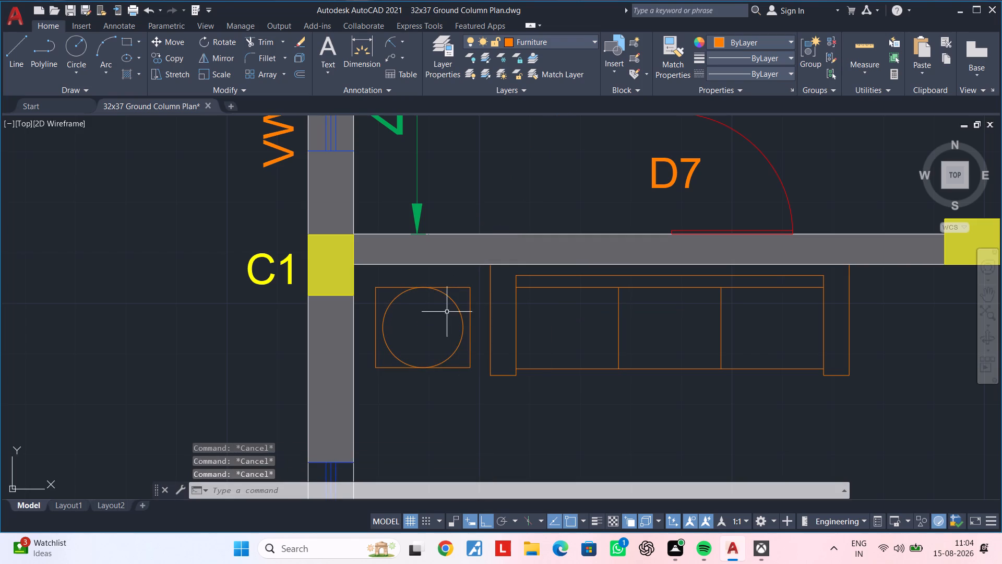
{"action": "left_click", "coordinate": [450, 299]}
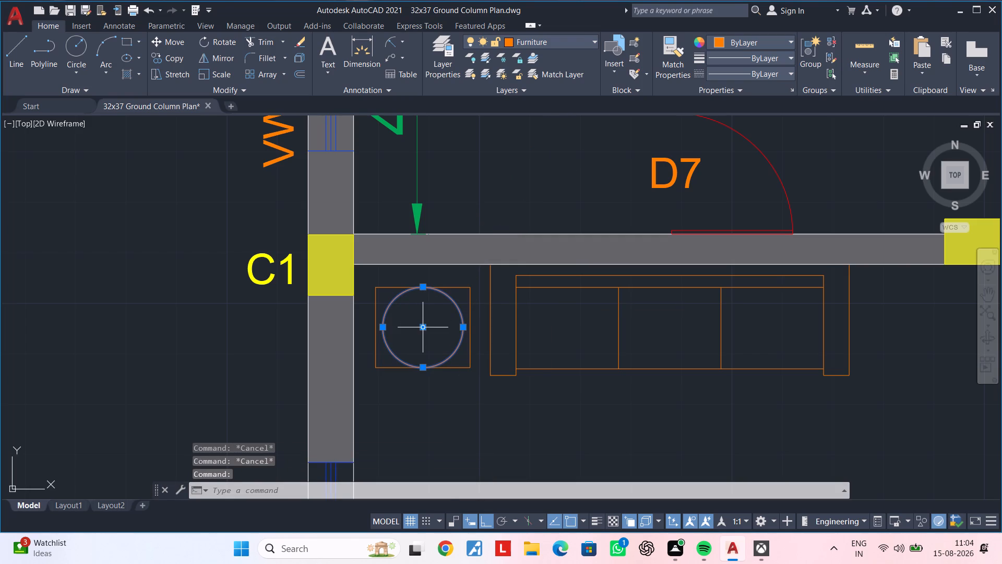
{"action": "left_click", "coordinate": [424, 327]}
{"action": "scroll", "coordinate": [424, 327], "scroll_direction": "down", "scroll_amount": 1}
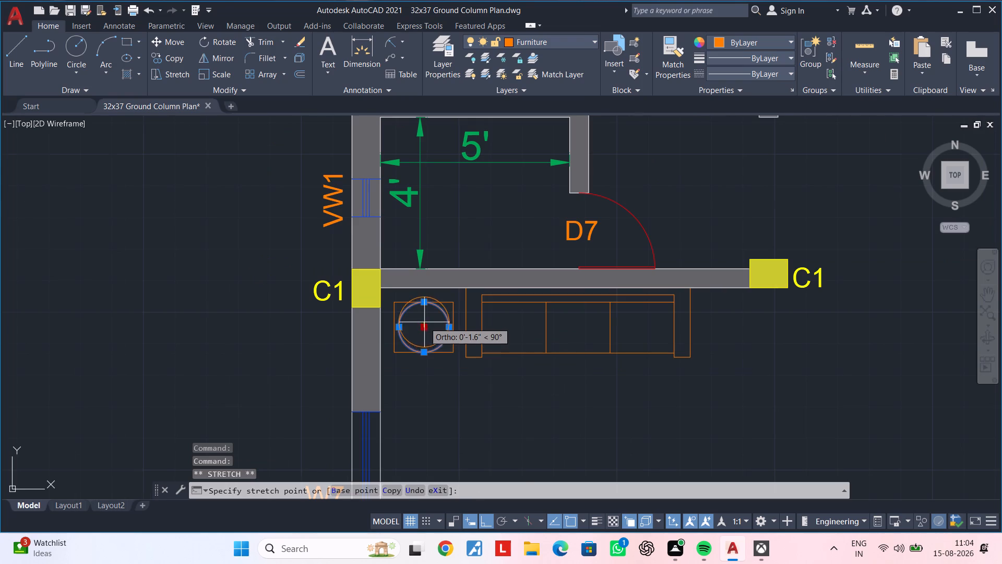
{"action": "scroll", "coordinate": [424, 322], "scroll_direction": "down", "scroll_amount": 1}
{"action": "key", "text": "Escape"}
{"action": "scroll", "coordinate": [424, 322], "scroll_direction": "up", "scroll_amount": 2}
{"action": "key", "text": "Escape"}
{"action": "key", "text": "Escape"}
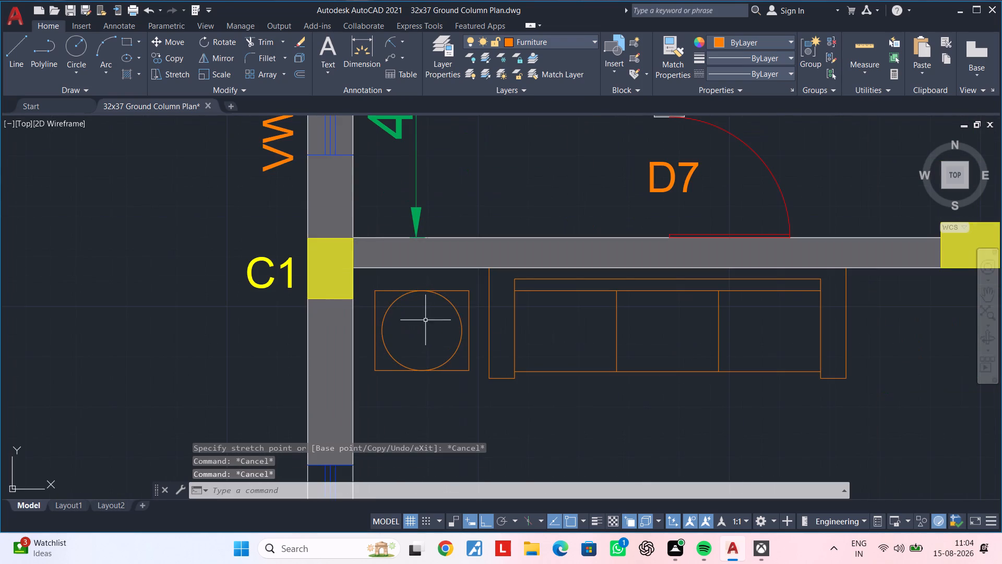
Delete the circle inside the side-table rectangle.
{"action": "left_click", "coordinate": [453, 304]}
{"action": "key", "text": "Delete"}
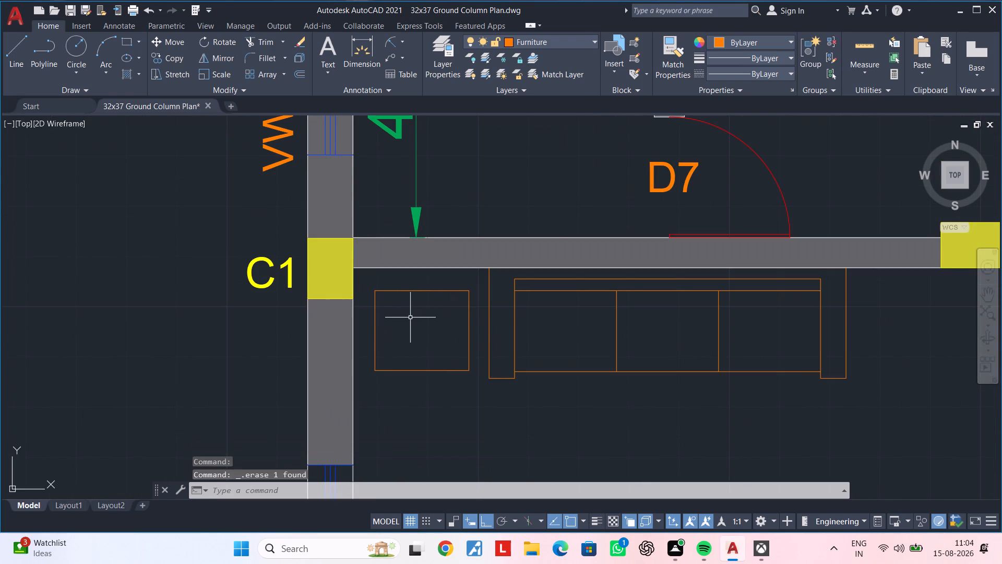
Draw a circle with a 7" radius centred in the side-table rectangle.
{"action": "type", "text": "c"}
{"action": "key", "text": "space"}
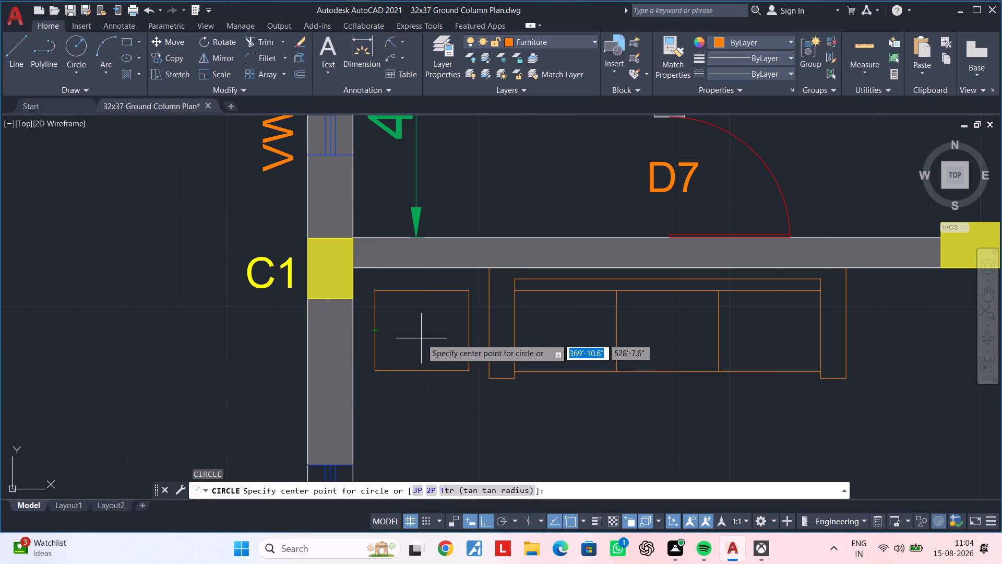
{"action": "left_click", "coordinate": [421, 332]}
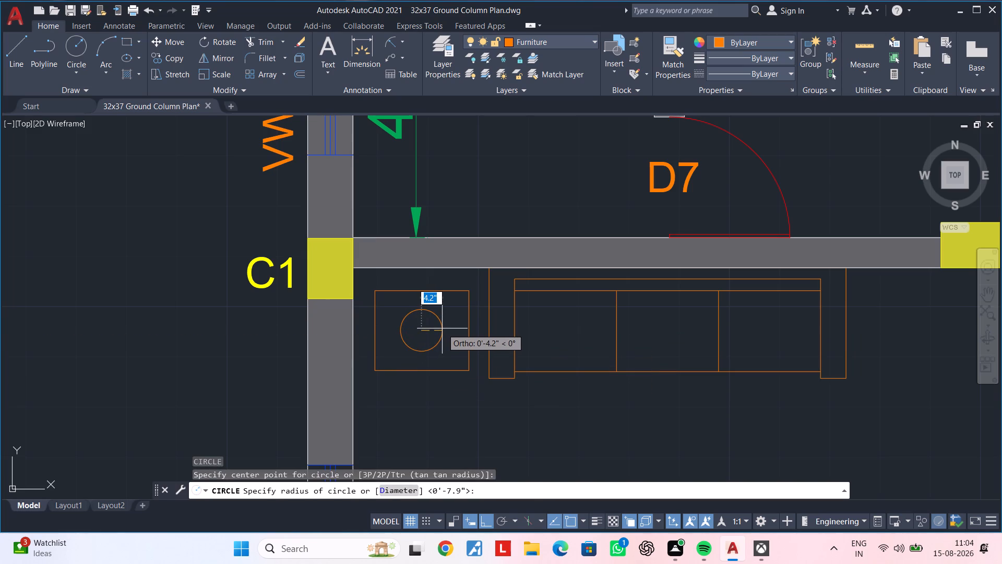
{"action": "type", "text": "7\""}
{"action": "key", "text": "Return"}
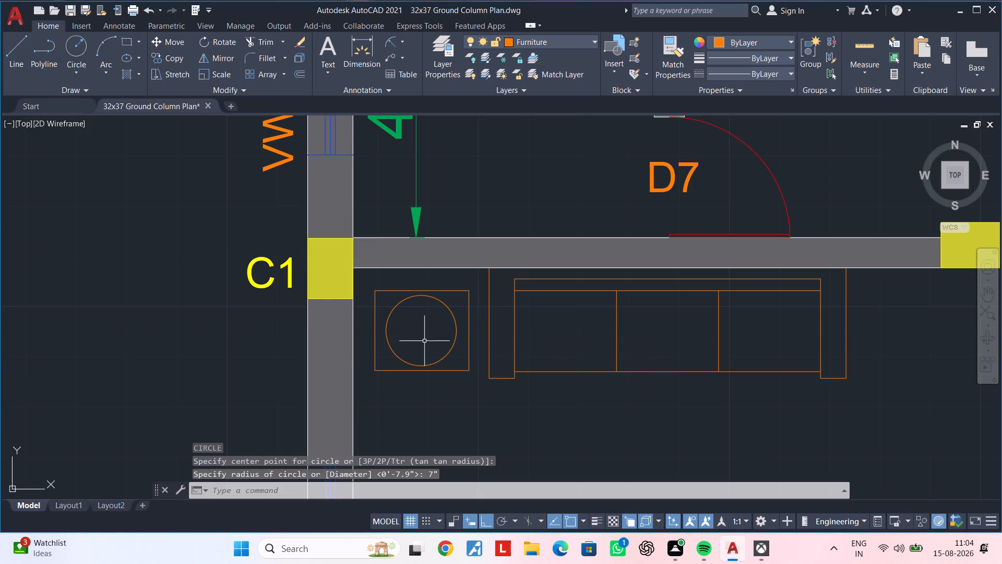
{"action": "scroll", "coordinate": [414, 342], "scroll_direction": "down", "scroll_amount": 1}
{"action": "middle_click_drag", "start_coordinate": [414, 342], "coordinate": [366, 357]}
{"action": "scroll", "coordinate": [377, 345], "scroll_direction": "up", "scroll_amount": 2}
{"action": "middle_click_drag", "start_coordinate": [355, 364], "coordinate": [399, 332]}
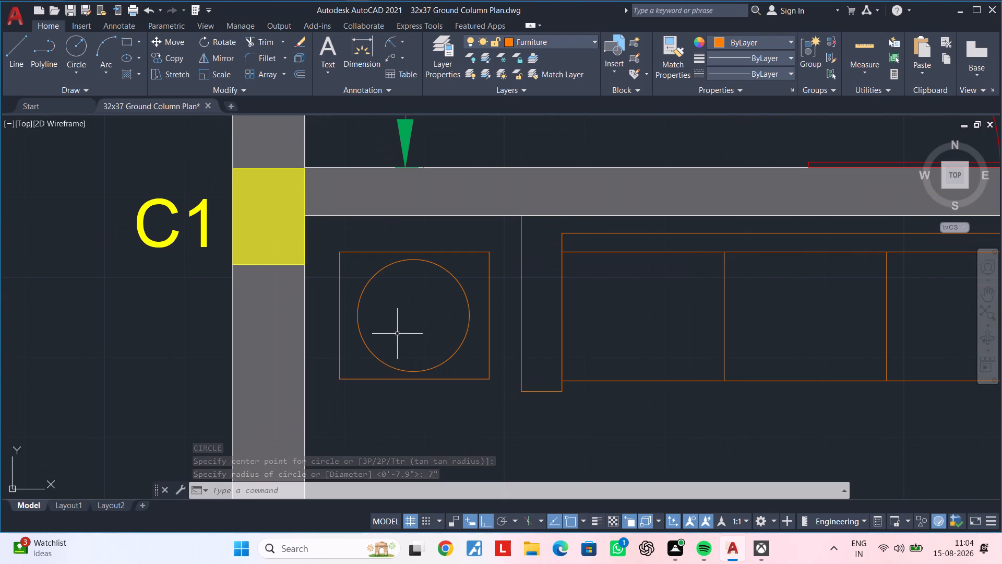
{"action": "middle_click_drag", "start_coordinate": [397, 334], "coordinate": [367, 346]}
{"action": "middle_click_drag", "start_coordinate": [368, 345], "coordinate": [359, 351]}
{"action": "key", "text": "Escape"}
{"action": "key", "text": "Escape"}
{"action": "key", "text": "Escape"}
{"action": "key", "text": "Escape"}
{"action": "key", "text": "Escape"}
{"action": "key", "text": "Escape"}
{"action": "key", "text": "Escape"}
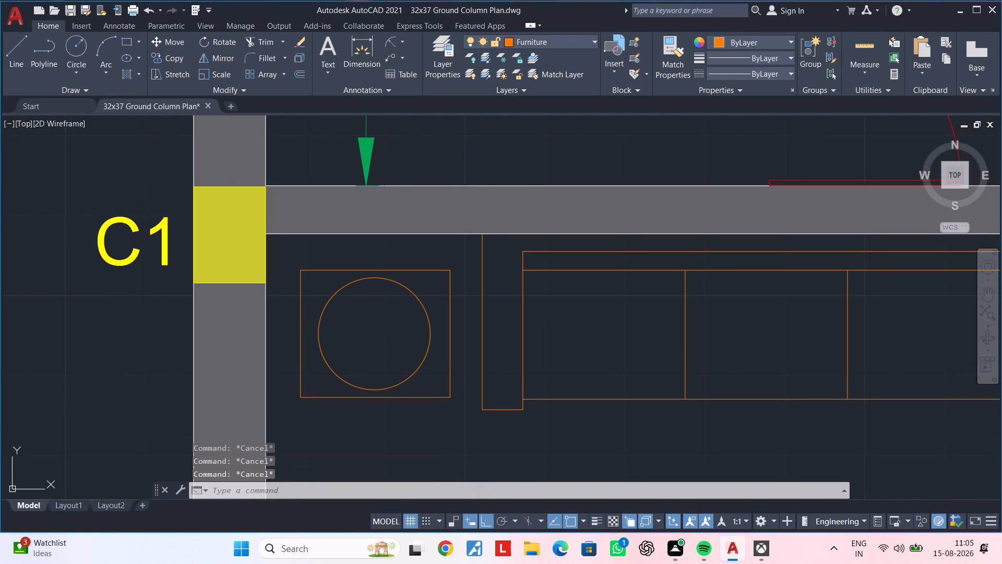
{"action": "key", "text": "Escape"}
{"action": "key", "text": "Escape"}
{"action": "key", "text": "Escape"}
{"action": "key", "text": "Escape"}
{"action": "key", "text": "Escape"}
Draw a short line about 3.8" long from the circle's north quadrant straight inward toward its centre.
{"action": "key", "text": "l"}
{"action": "key", "text": "space"}
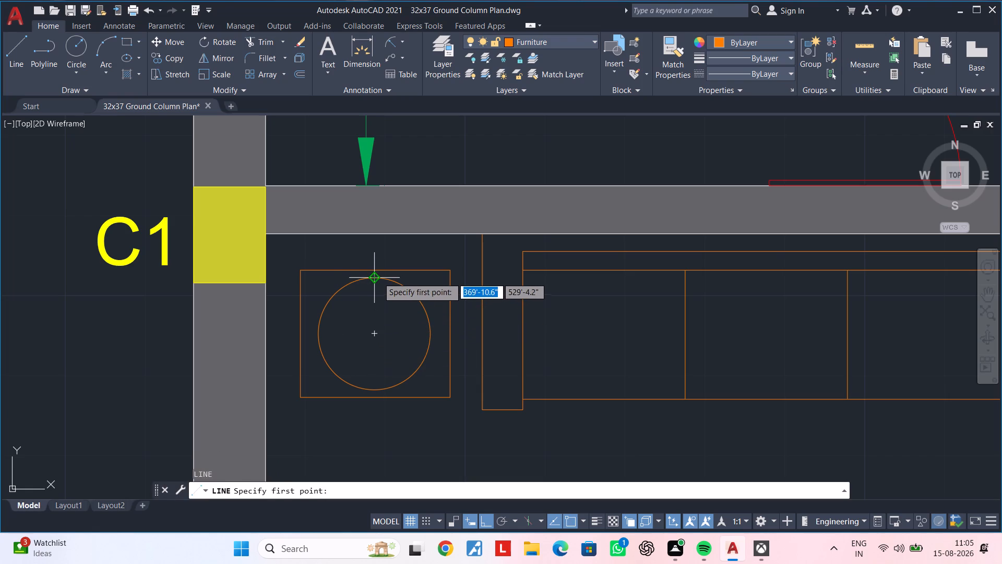
{"action": "left_click", "coordinate": [378, 277]}
{"action": "left_click", "coordinate": [376, 308]}
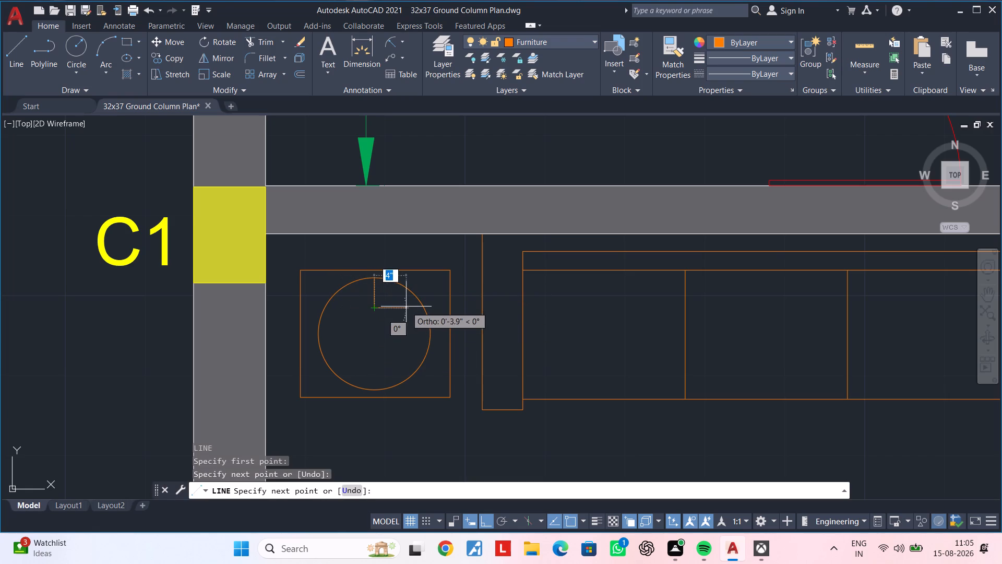
{"action": "key", "text": "Escape"}
{"action": "key", "text": "Escape"}
{"action": "key", "text": "Escape"}
{"action": "key", "text": "Escape"}
{"action": "key", "text": "Escape"}
{"action": "key", "text": "Escape"}
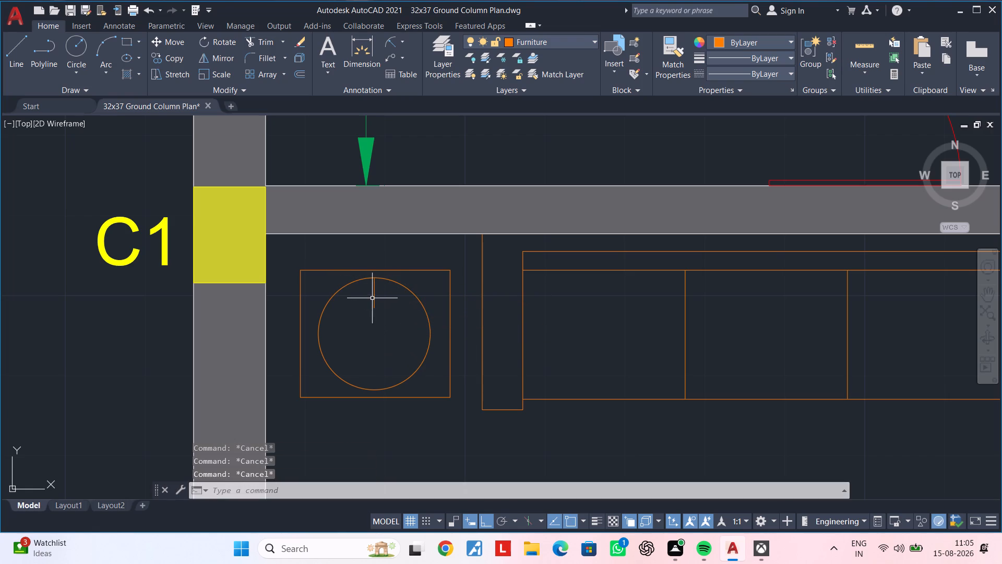
Mirror the short line across the circle's east-west diameter, keeping the original.
{"action": "left_click", "coordinate": [373, 298]}
{"action": "key", "text": "m"}
{"action": "type", "text": "i"}
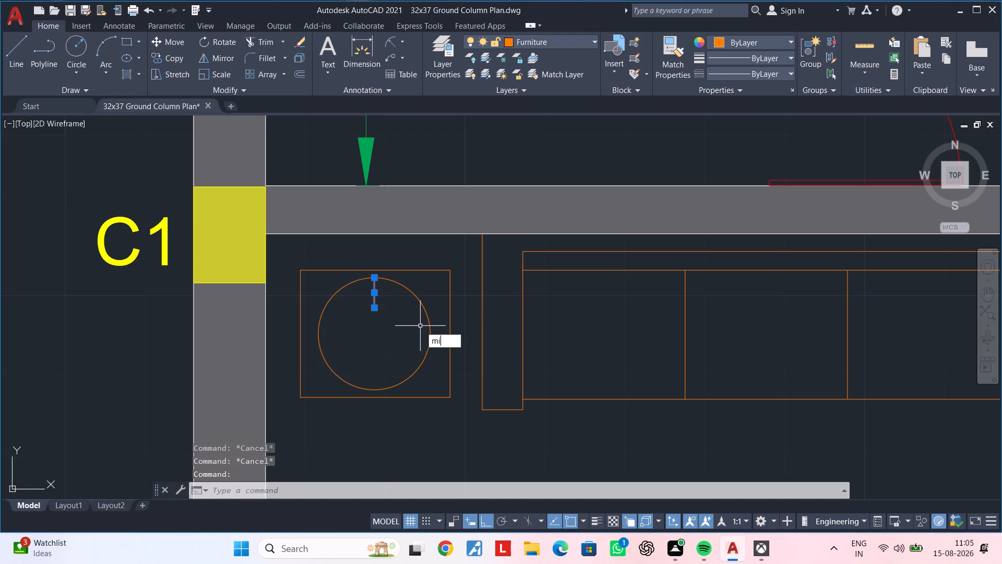
{"action": "key", "text": "space"}
{"action": "left_click", "coordinate": [319, 335]}
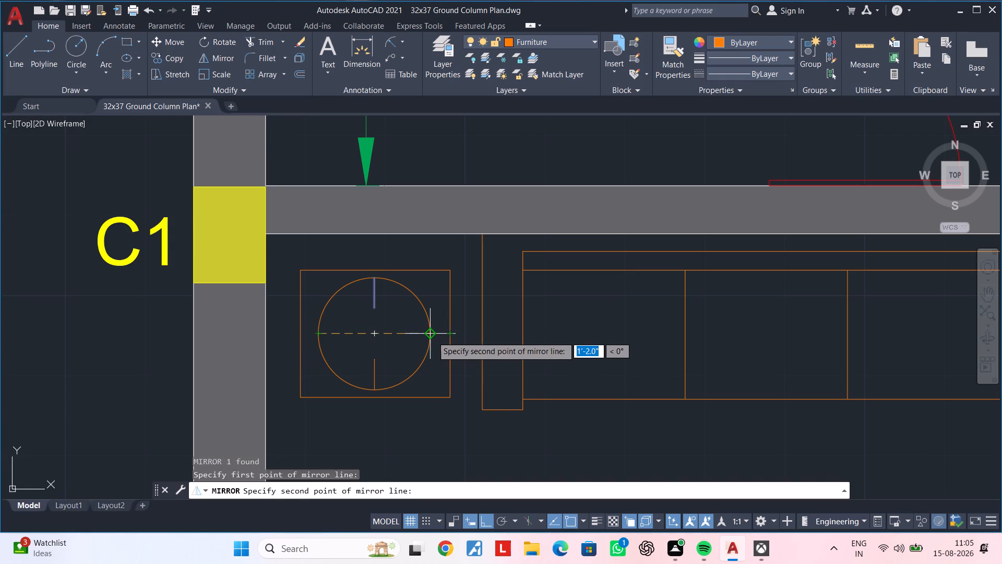
{"action": "left_click", "coordinate": [432, 336]}
{"action": "left_click_drag", "start_coordinate": [454, 382], "coordinate": [432, 336]}
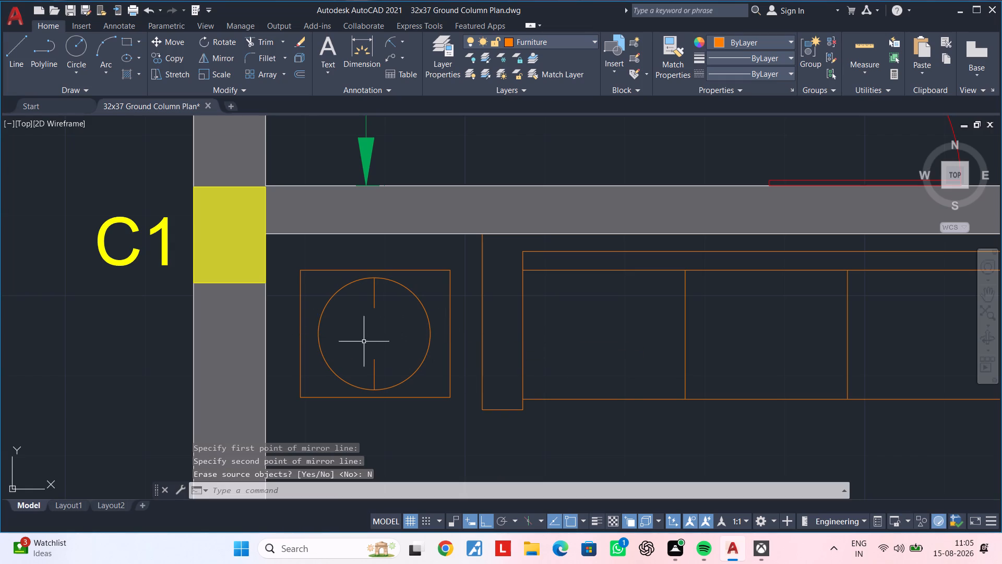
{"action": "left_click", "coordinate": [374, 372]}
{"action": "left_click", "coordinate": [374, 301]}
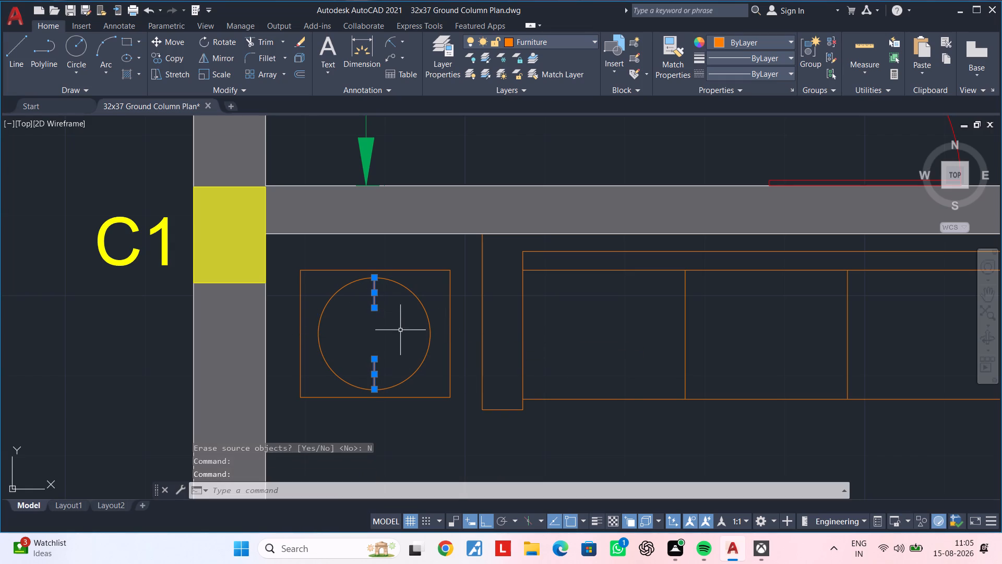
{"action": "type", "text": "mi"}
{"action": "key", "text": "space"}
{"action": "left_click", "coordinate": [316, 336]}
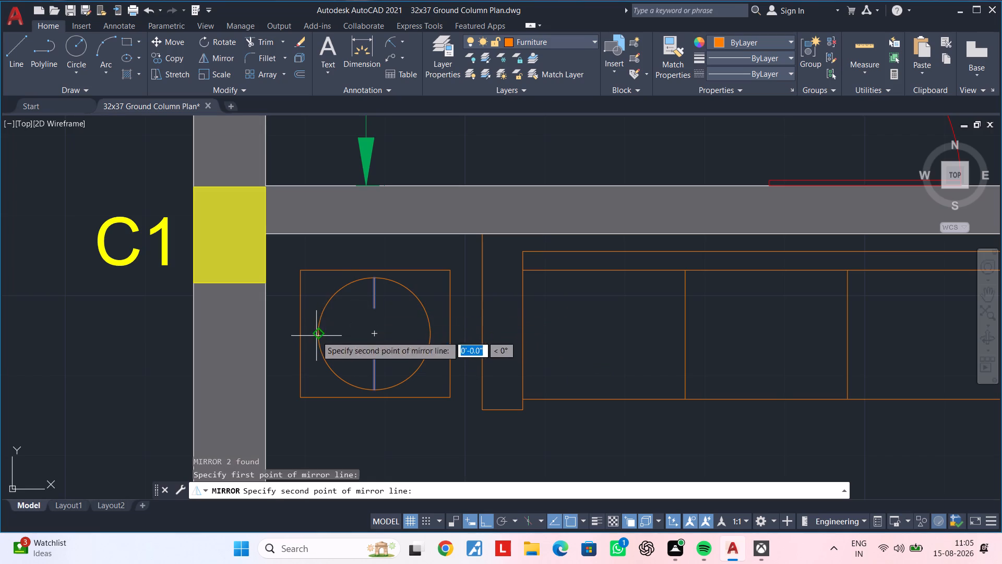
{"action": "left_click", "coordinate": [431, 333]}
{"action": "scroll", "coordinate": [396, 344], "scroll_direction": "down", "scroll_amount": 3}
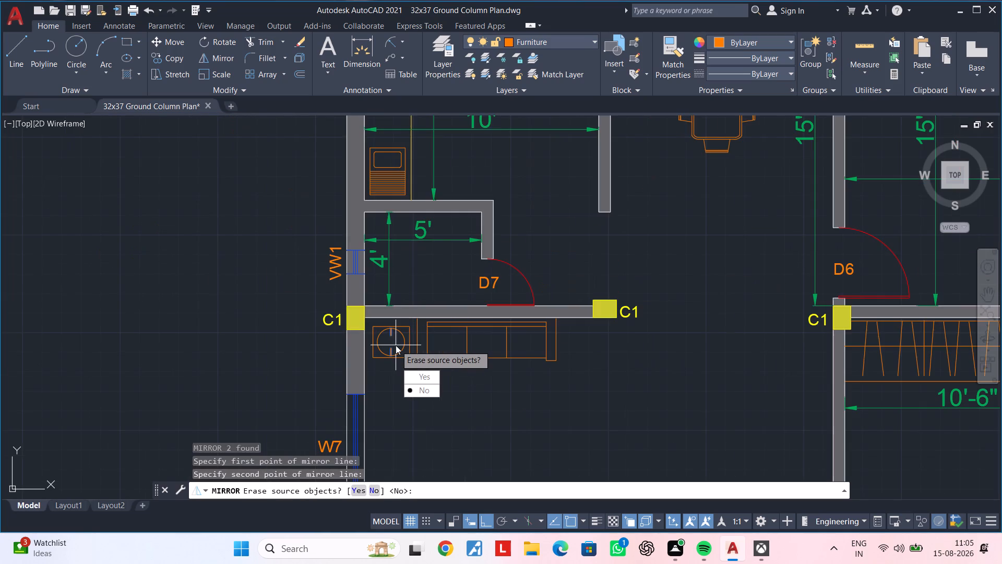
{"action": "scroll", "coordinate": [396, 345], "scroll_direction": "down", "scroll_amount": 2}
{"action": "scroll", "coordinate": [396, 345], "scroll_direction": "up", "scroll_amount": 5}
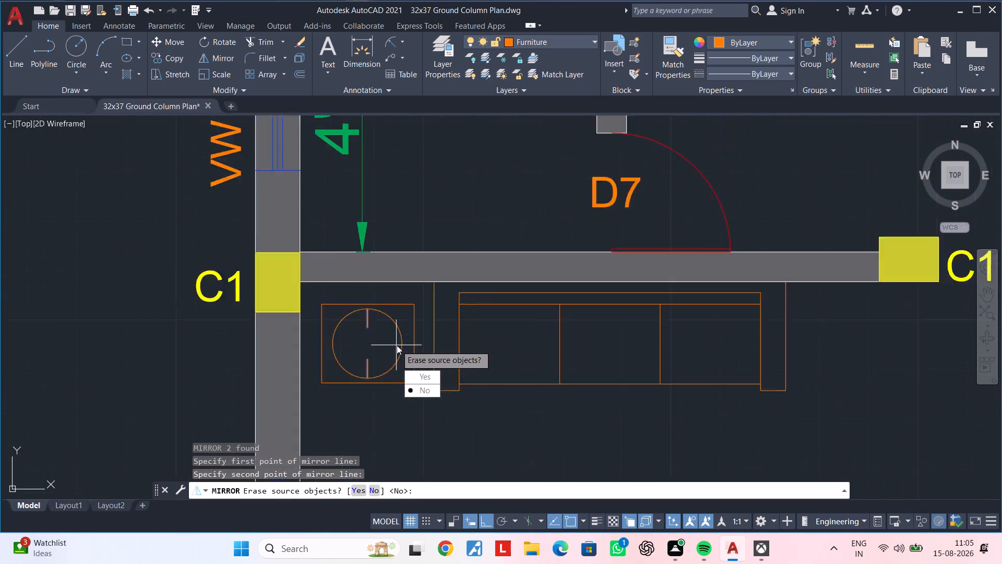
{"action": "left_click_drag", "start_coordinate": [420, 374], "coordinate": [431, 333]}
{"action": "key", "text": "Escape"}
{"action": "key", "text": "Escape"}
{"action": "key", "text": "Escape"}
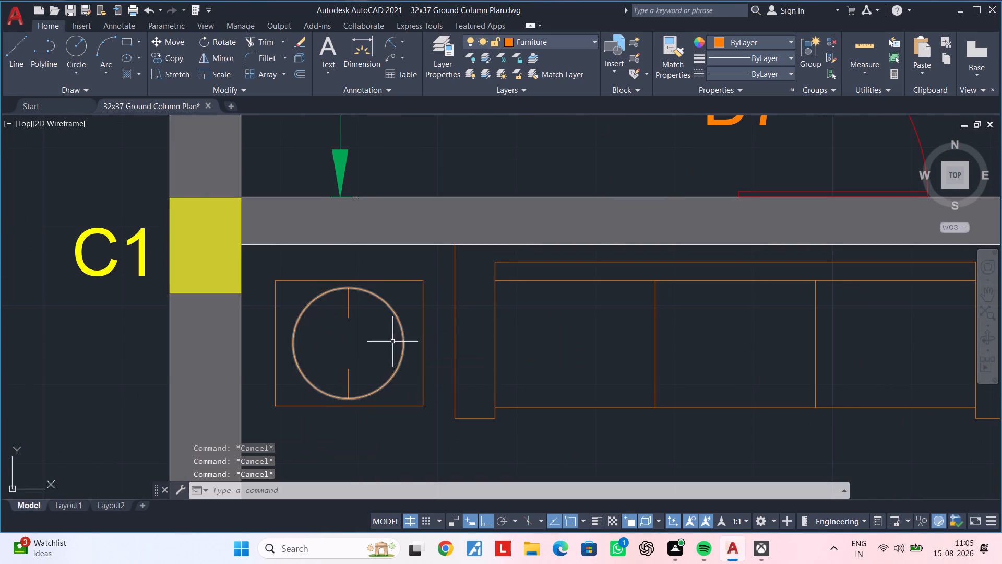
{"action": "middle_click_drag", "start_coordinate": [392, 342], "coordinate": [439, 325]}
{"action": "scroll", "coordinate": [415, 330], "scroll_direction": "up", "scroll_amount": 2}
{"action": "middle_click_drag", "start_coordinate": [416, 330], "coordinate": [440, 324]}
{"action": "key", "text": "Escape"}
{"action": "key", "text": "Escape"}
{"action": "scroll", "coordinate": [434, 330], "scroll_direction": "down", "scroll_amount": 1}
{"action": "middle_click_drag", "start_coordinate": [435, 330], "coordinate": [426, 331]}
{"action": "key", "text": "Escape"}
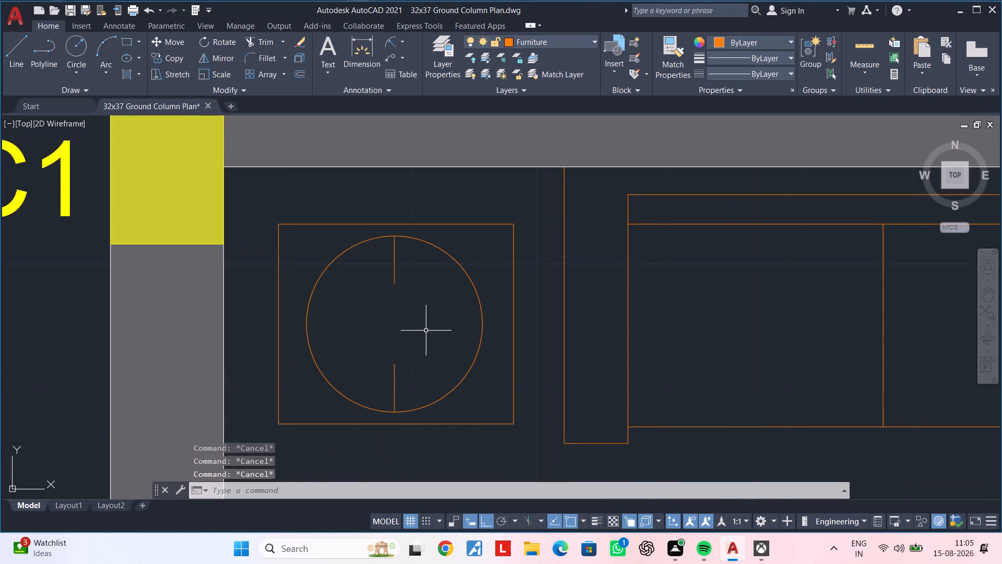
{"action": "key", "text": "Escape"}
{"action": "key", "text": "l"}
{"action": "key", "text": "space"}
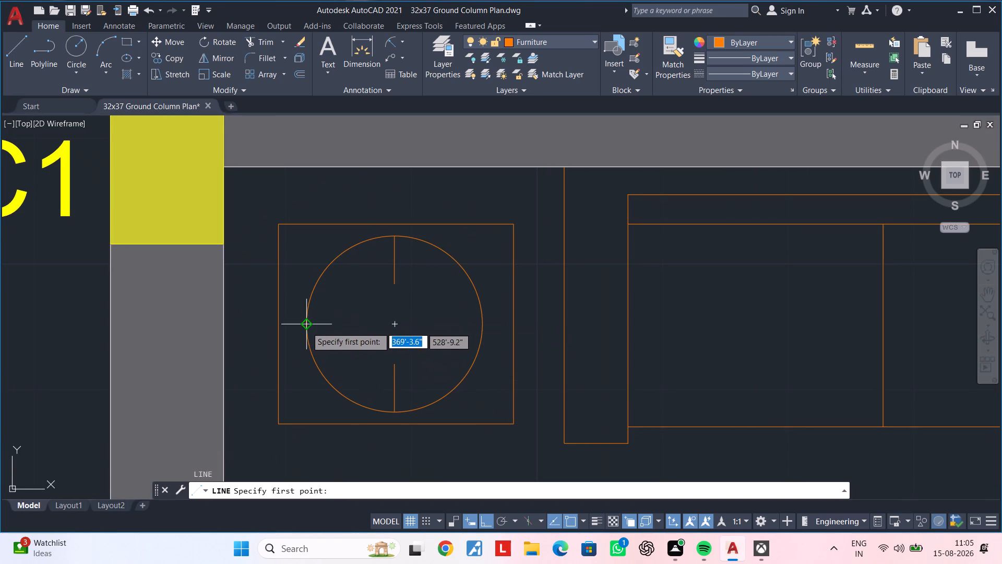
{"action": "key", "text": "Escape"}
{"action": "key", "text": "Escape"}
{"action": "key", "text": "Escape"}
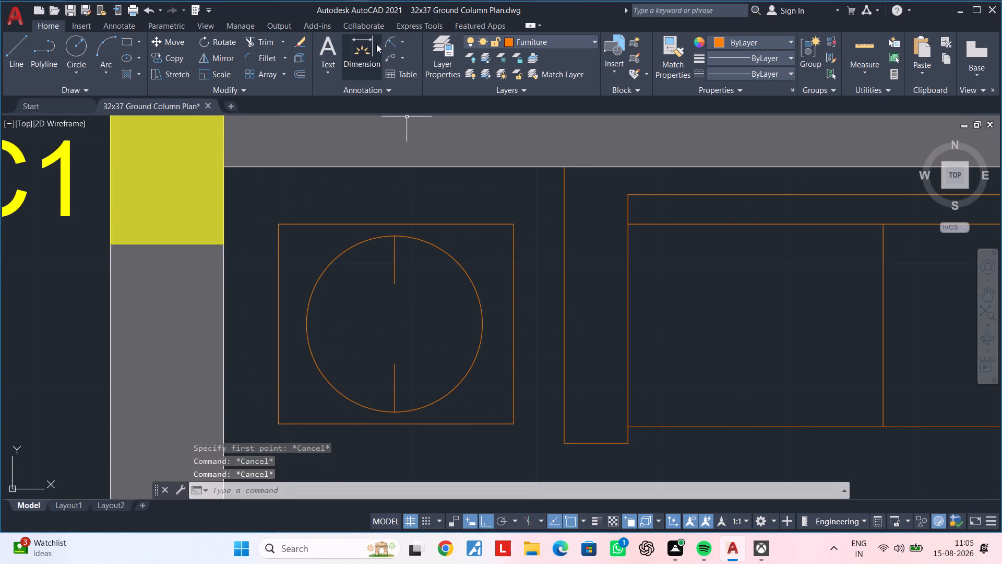
Measure the length of the short line at the circle's south quadrant with a dimension preview, without placing a dimension.
{"action": "left_click", "coordinate": [368, 41]}
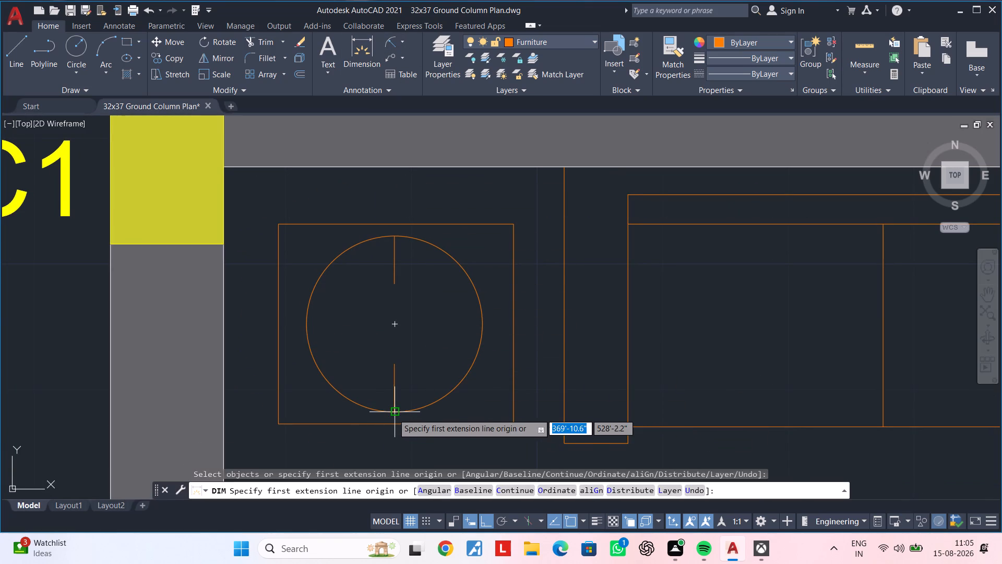
{"action": "left_click", "coordinate": [393, 412]}
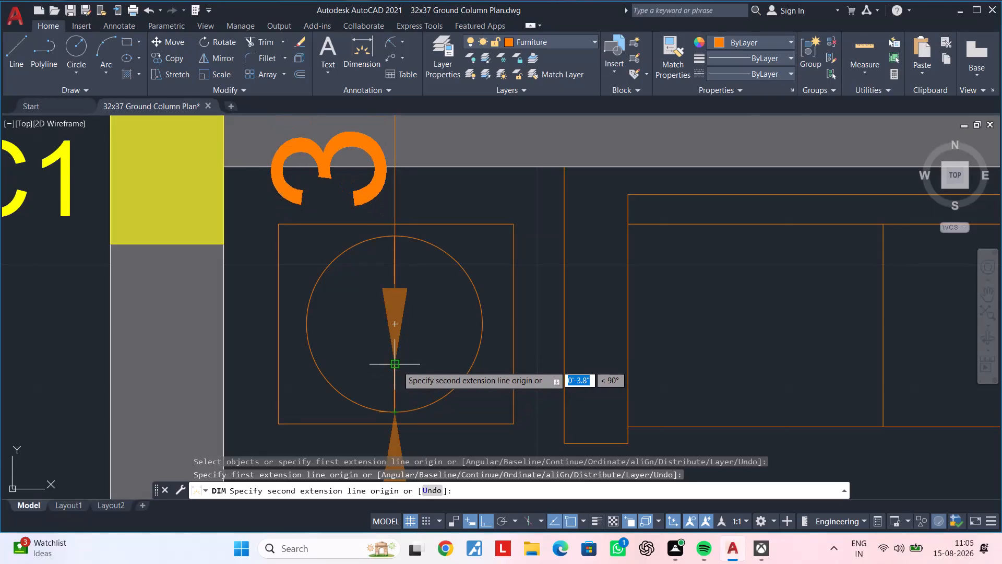
{"action": "scroll", "coordinate": [397, 366], "scroll_direction": "down", "scroll_amount": 2}
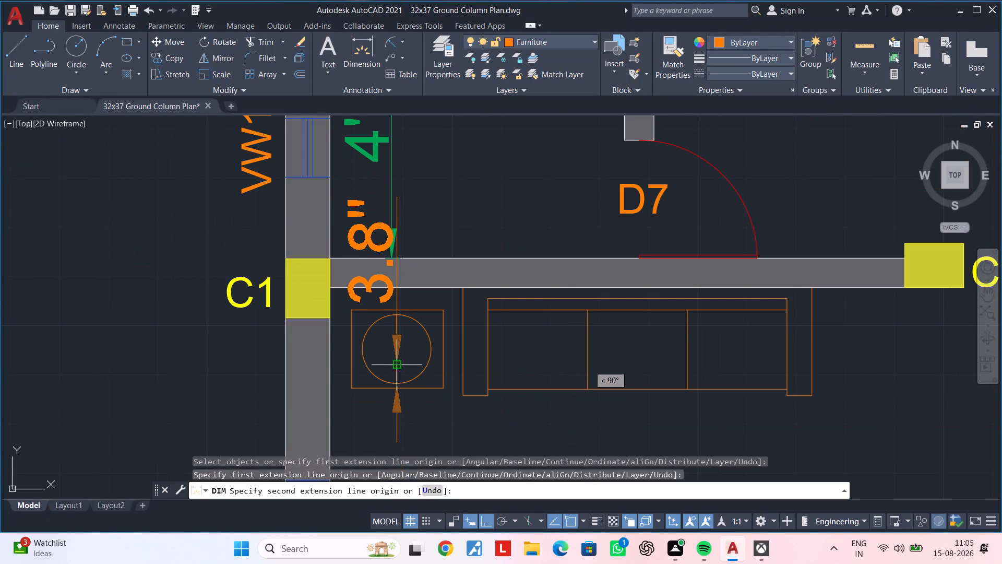
{"action": "key", "text": "Escape"}
{"action": "key", "text": "Escape"}
{"action": "key", "text": "Escape"}
Draw a 3.8" line from the circle's west quadrant straight inward toward its centre.
{"action": "key", "text": "l"}
{"action": "key", "text": "space"}
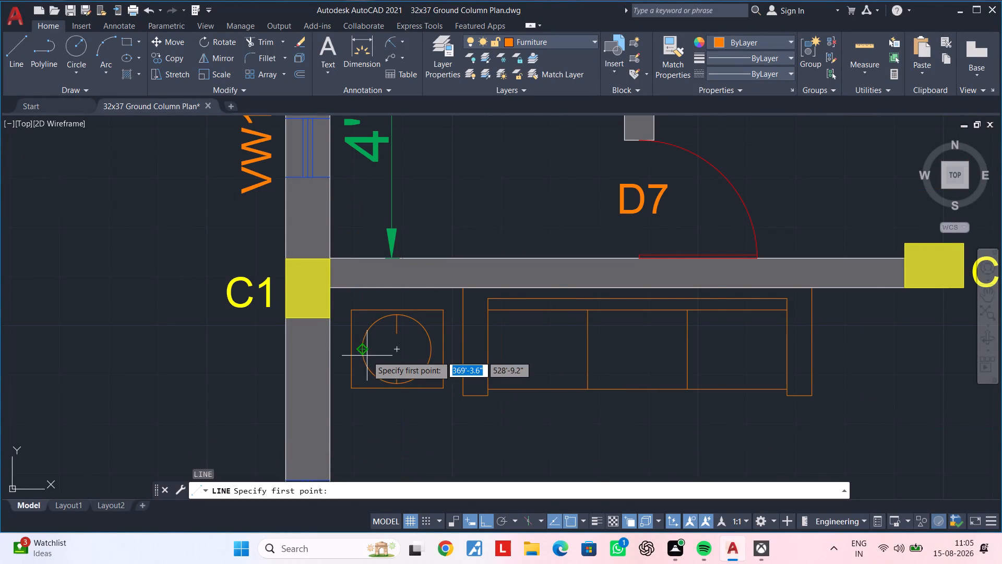
{"action": "scroll", "coordinate": [367, 356], "scroll_direction": "up", "scroll_amount": 2}
{"action": "left_click", "coordinate": [352, 336]}
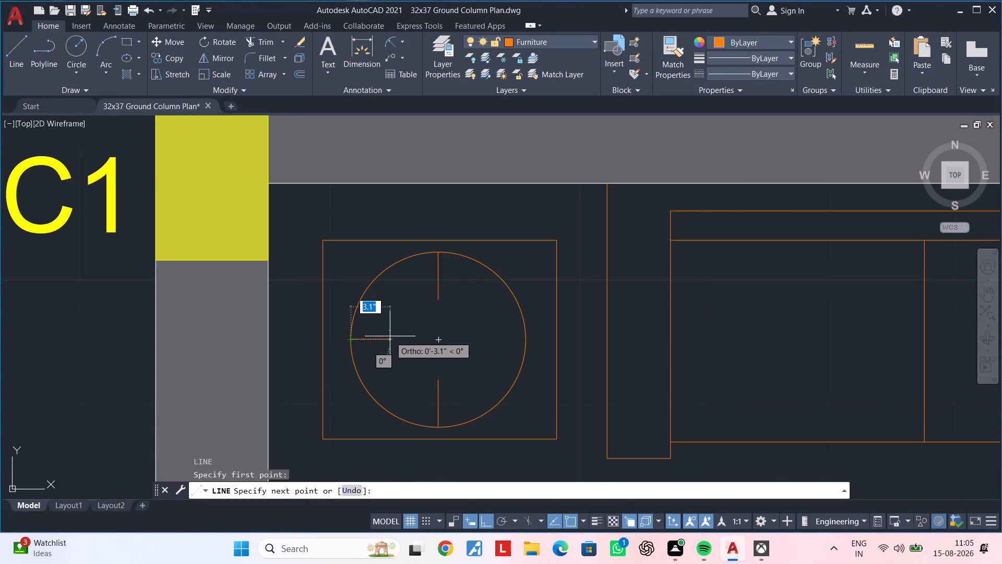
{"action": "type", "text": "3.8\""}
{"action": "key", "text": "Return"}
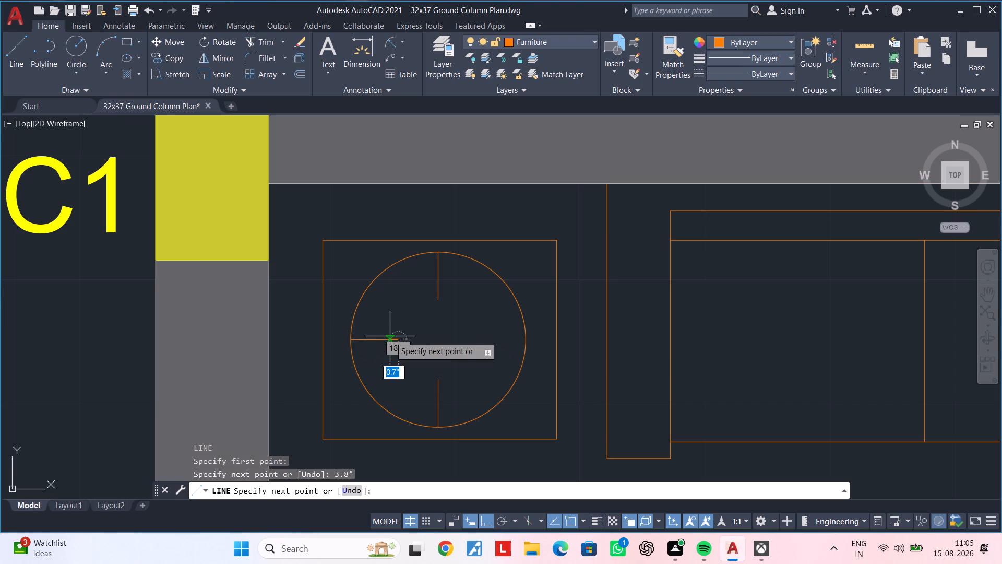
{"action": "key", "text": "Escape"}
{"action": "key", "text": "Escape"}
Mirror the 3.8" west line across the circle's north-south diameter, keeping the original.
{"action": "left_click", "coordinate": [409, 325]}
{"action": "left_click", "coordinate": [389, 353]}
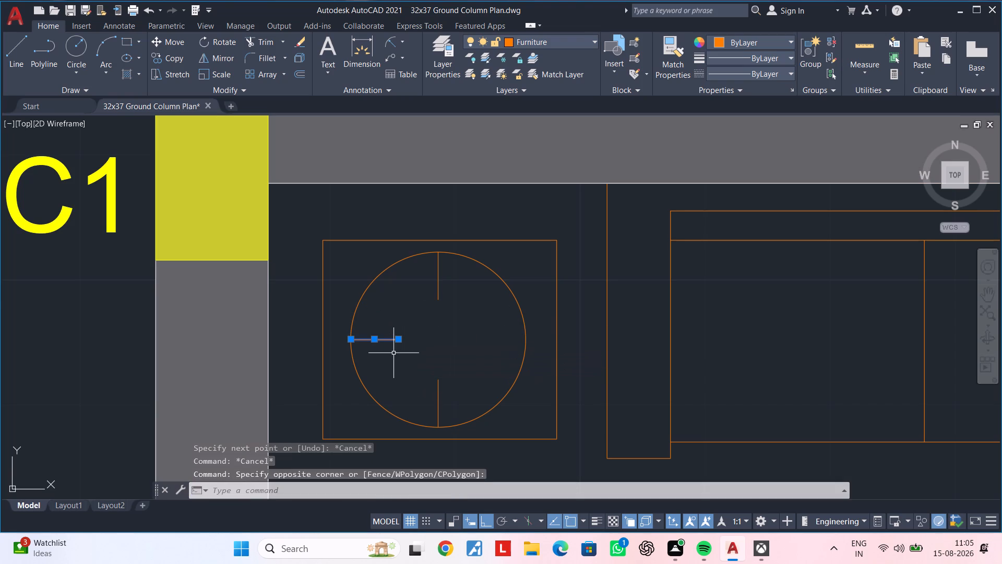
{"action": "type", "text": "mi"}
{"action": "key", "text": "space"}
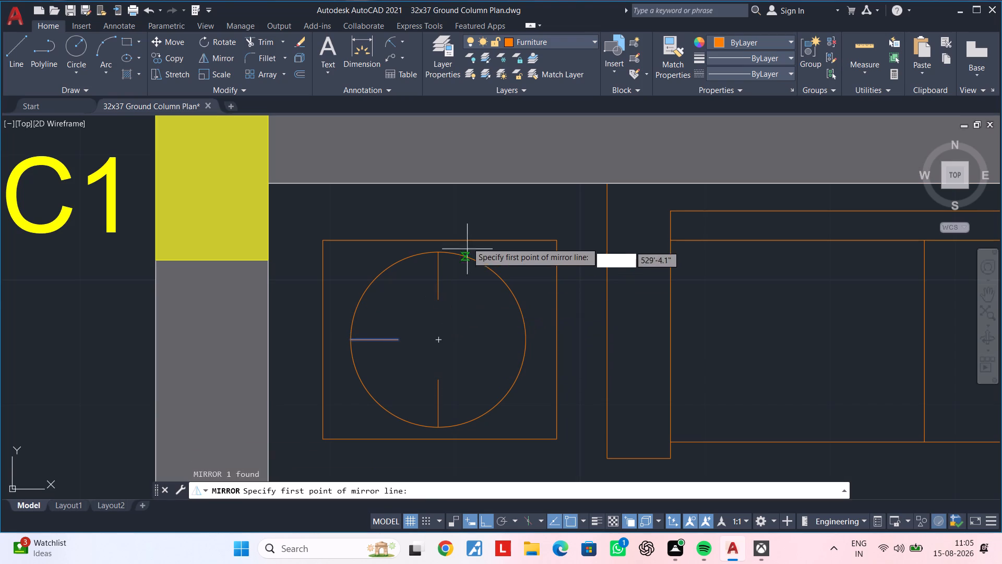
{"action": "left_click", "coordinate": [437, 255]}
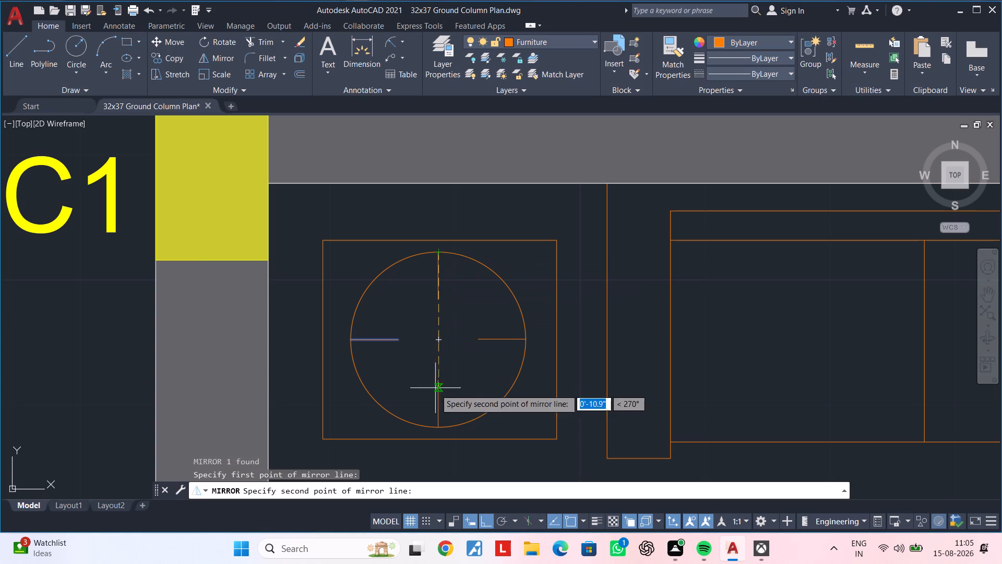
{"action": "left_click", "coordinate": [438, 429]}
{"action": "left_click_drag", "start_coordinate": [457, 470], "coordinate": [438, 429]}
{"action": "middle_click", "coordinate": [442, 345]}
{"action": "key", "text": "Escape"}
{"action": "key", "text": "Escape"}
Draw a closed diamond of lines joining the inner ends of the four short lines inside the circle.
{"action": "type", "text": "l"}
{"action": "key", "text": "space"}
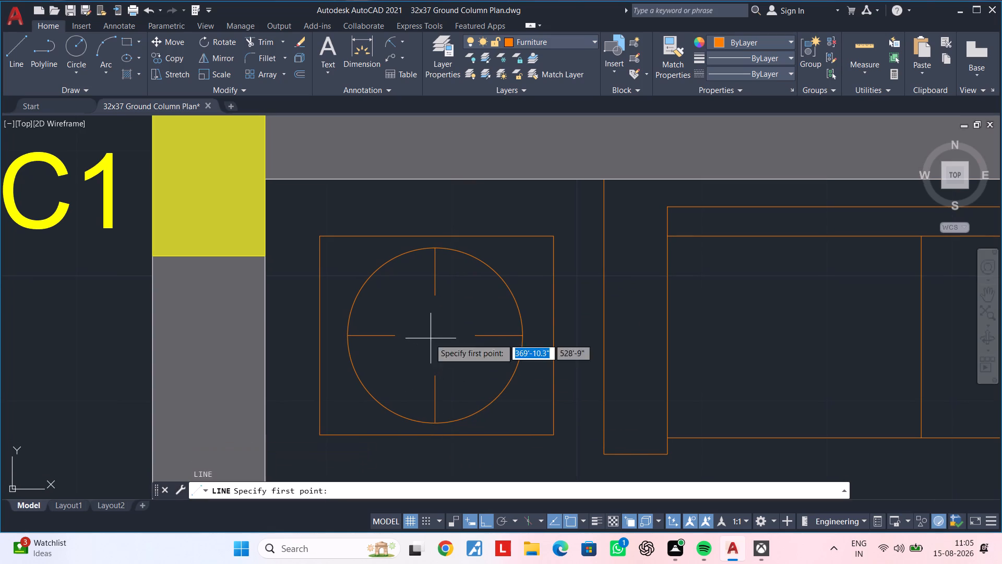
{"action": "left_click", "coordinate": [396, 337]}
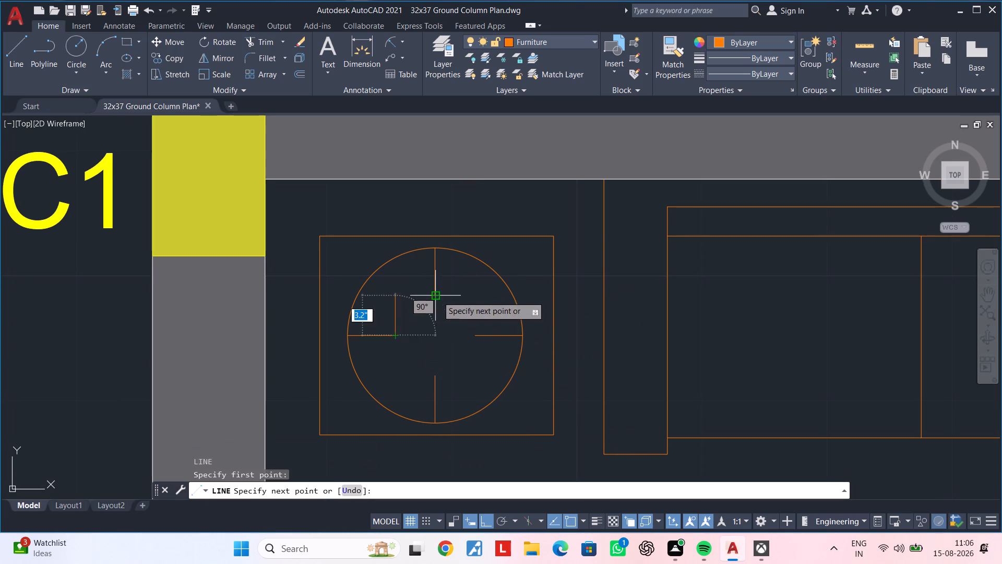
{"action": "left_click", "coordinate": [437, 296]}
{"action": "left_click", "coordinate": [473, 338]}
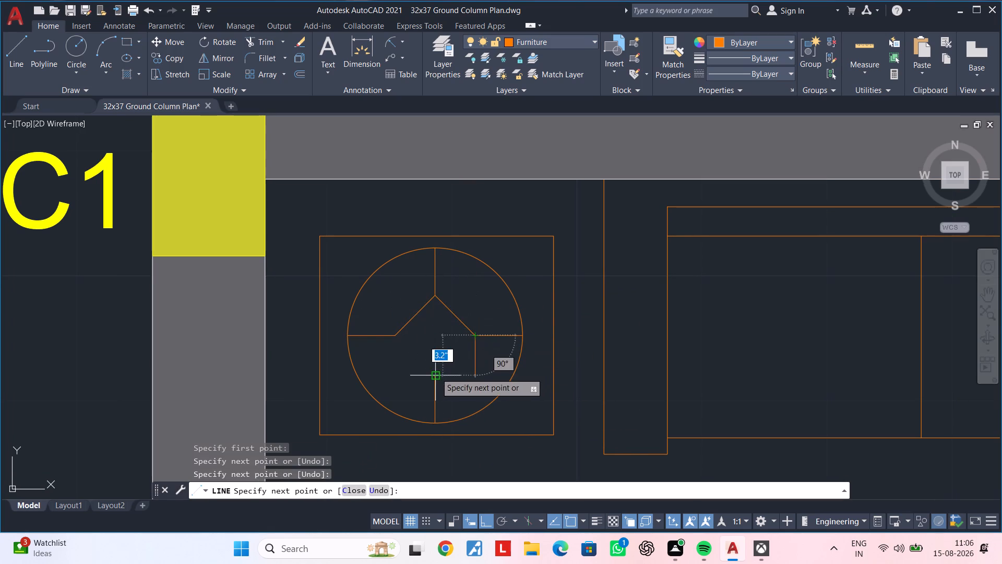
{"action": "left_click", "coordinate": [436, 373]}
{"action": "left_click", "coordinate": [396, 338]}
{"action": "scroll", "coordinate": [457, 365], "scroll_direction": "down", "scroll_amount": 3}
{"action": "middle_click_drag", "start_coordinate": [487, 372], "coordinate": [460, 362]}
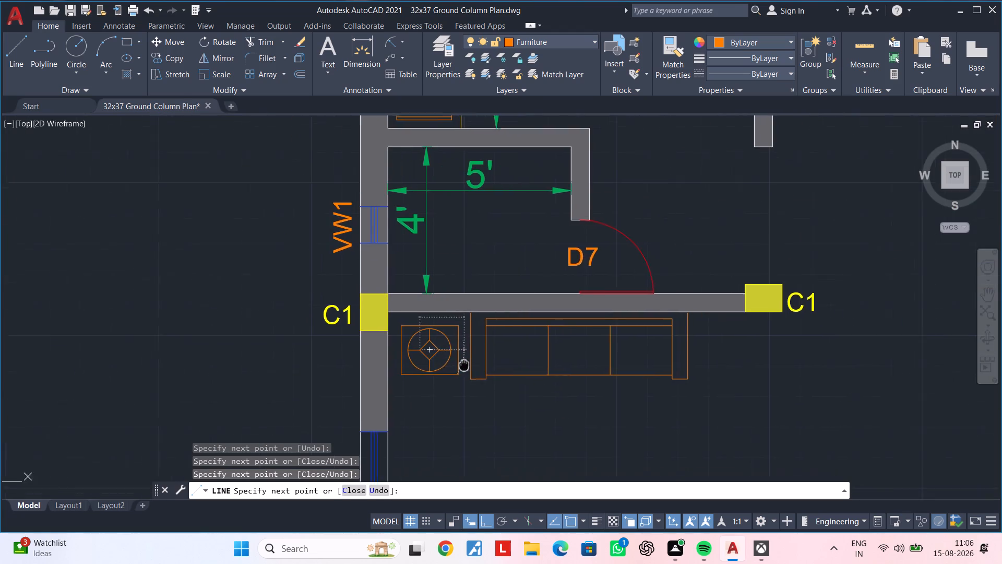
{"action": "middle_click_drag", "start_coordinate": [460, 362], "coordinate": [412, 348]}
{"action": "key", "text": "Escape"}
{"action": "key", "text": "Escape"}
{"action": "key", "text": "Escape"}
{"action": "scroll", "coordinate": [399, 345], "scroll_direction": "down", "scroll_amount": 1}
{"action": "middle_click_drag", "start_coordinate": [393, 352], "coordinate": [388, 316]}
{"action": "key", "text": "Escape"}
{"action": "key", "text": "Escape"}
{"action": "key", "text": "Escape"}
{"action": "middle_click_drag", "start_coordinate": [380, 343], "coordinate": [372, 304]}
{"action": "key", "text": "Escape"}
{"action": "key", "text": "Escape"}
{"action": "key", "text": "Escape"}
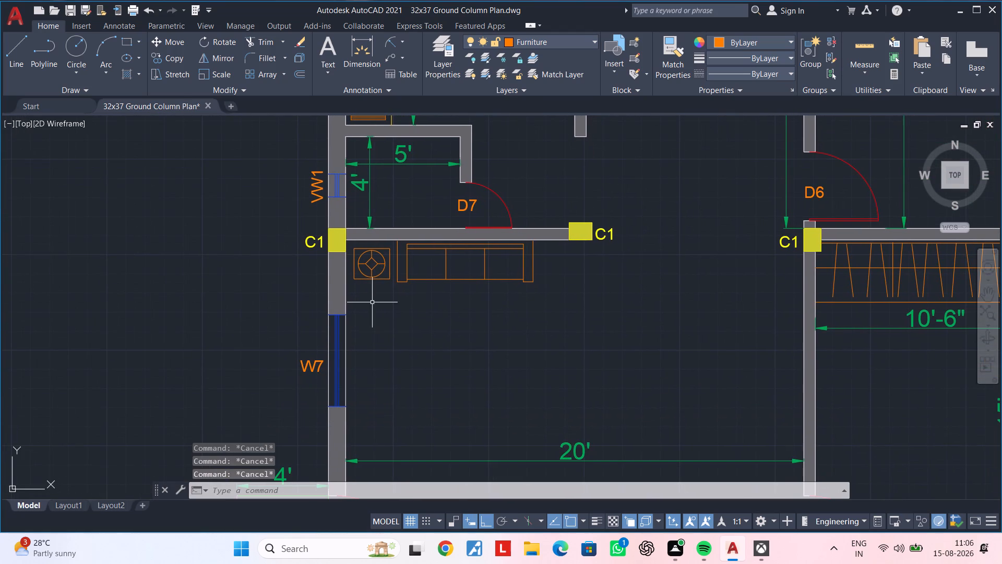
Copy the complete side table about 7'-11" east so a second one stands at the other end of the sofa.
{"action": "middle_click_drag", "start_coordinate": [374, 299], "coordinate": [384, 351]}
{"action": "scroll", "coordinate": [393, 325], "scroll_direction": "up", "scroll_amount": 2}
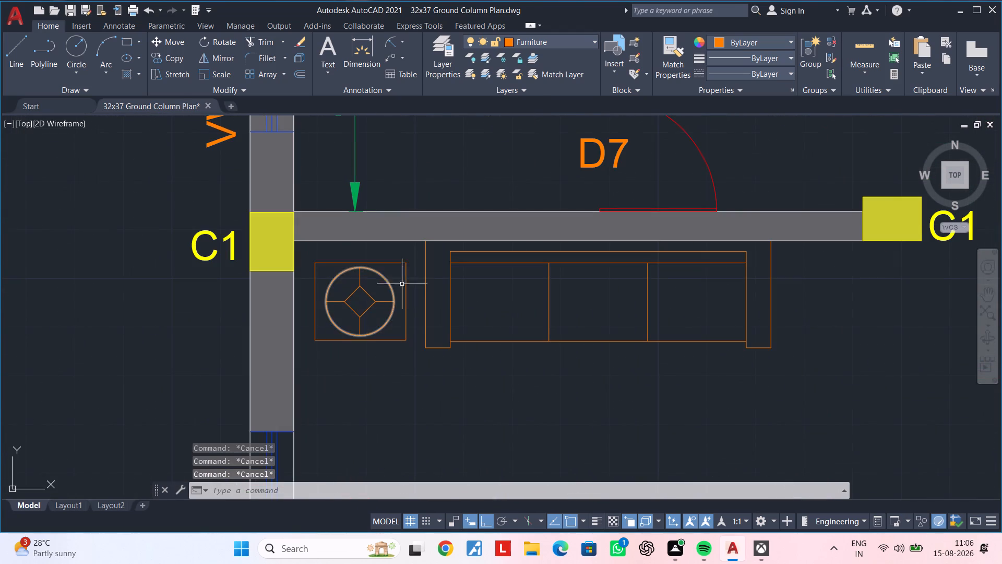
{"action": "left_click", "coordinate": [416, 256]}
{"action": "left_click", "coordinate": [306, 373]}
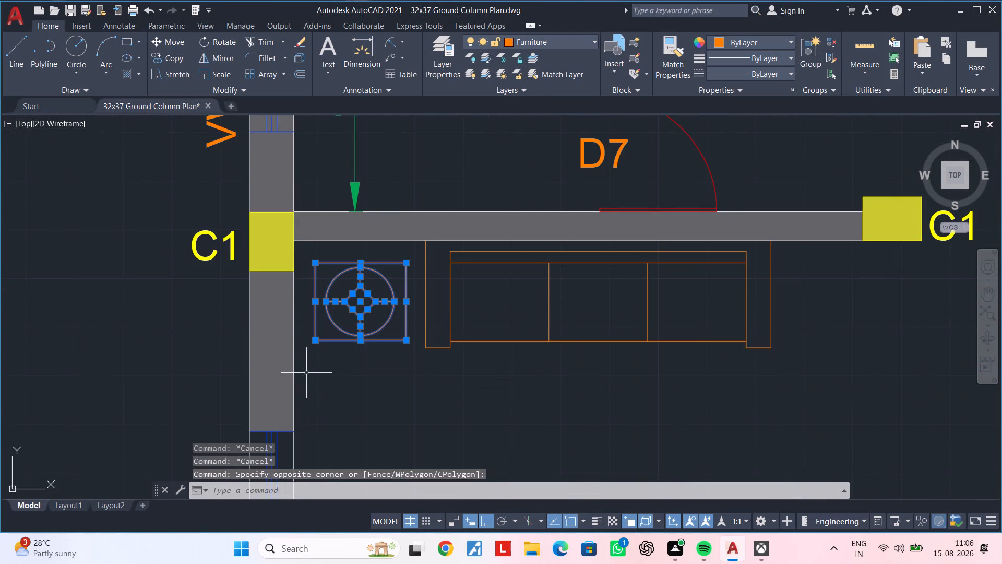
{"action": "scroll", "coordinate": [327, 386], "scroll_direction": "down", "scroll_amount": 1}
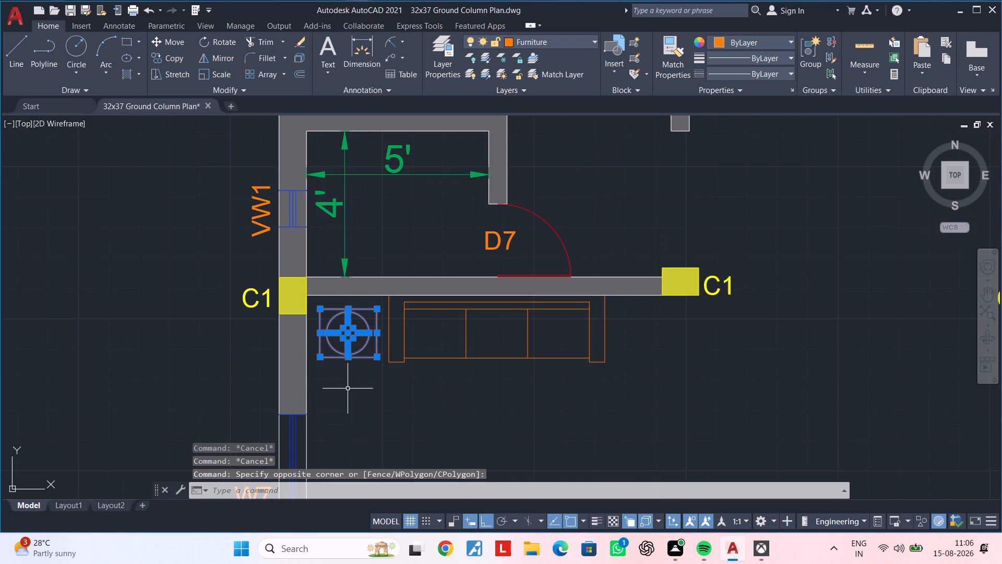
{"action": "middle_click_drag", "start_coordinate": [348, 389], "coordinate": [285, 387]}
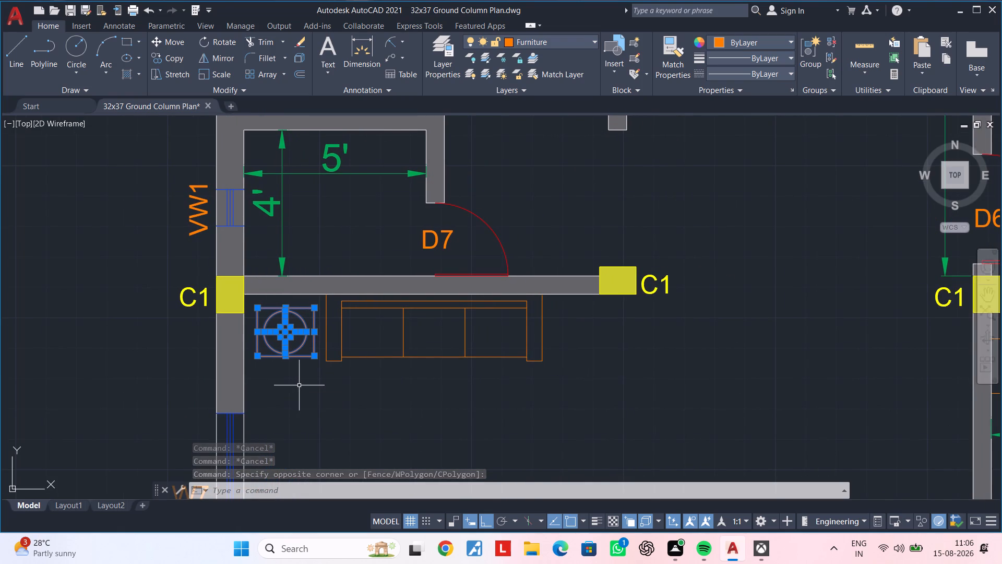
{"action": "key", "text": "c"}
{"action": "key", "text": "o"}
{"action": "key", "text": "space"}
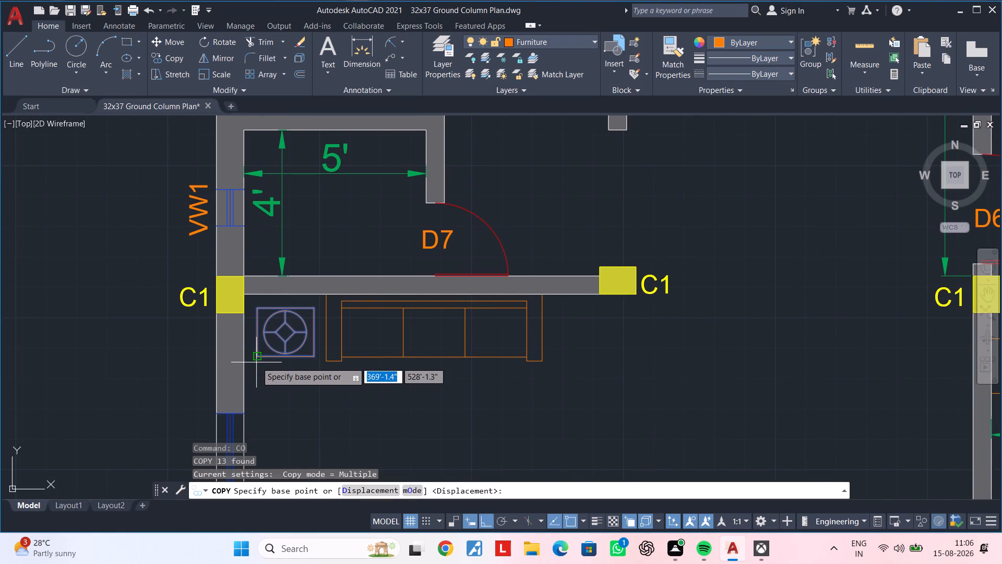
{"action": "left_click", "coordinate": [256, 360]}
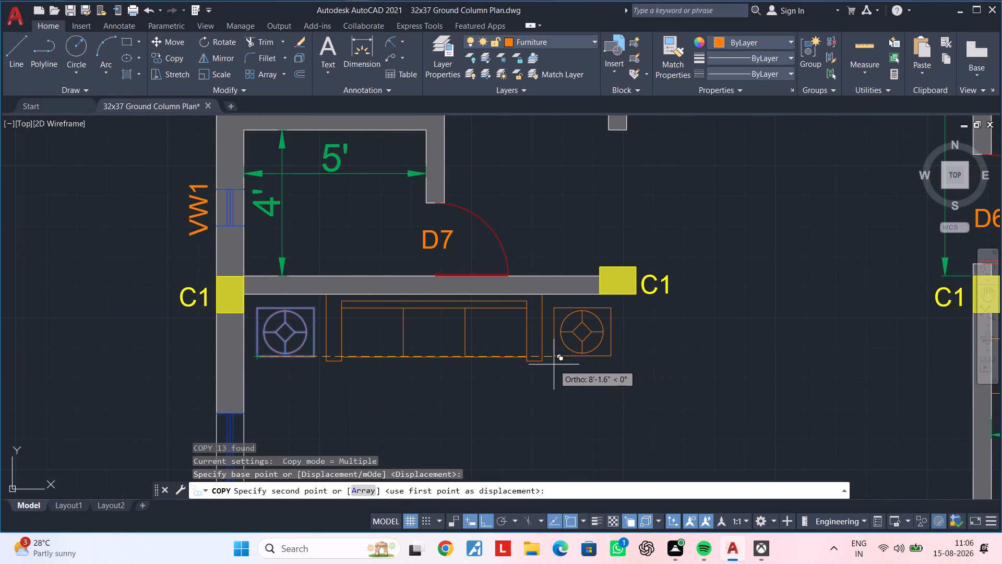
{"action": "scroll", "coordinate": [553, 363], "scroll_direction": "up", "scroll_amount": 2}
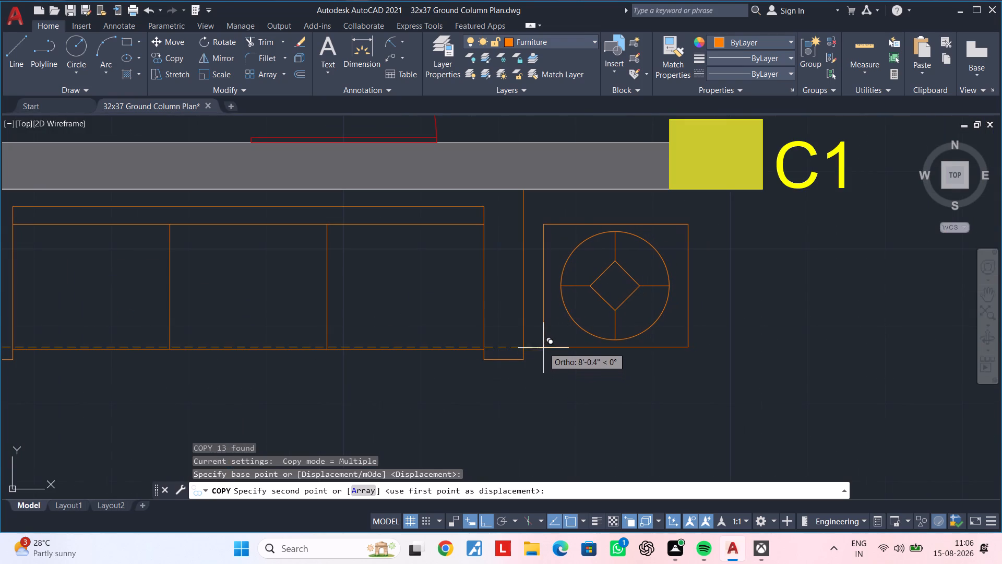
{"action": "left_click", "coordinate": [535, 345]}
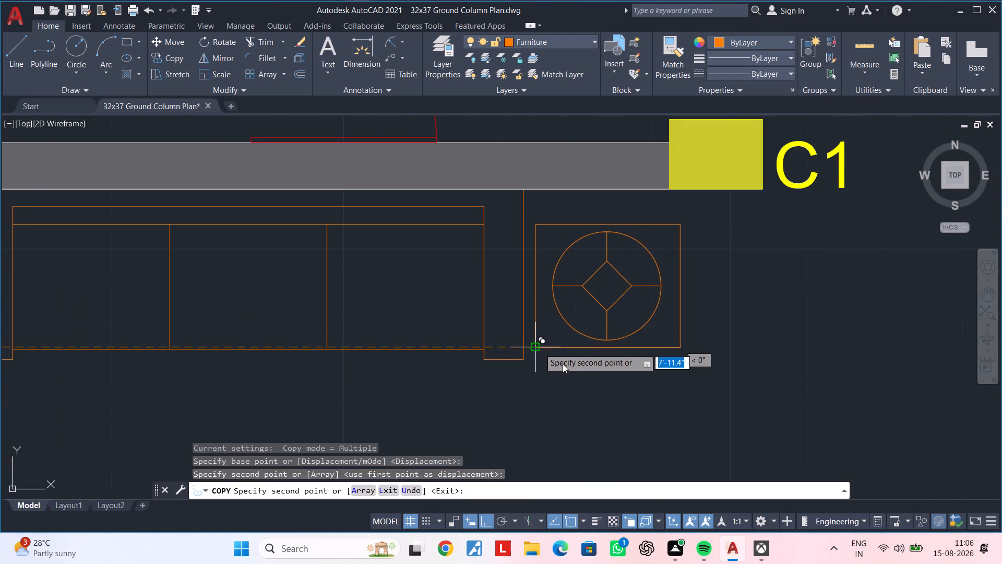
{"action": "scroll", "coordinate": [604, 403], "scroll_direction": "down", "scroll_amount": 2}
{"action": "middle_click_drag", "start_coordinate": [606, 409], "coordinate": [616, 365]}
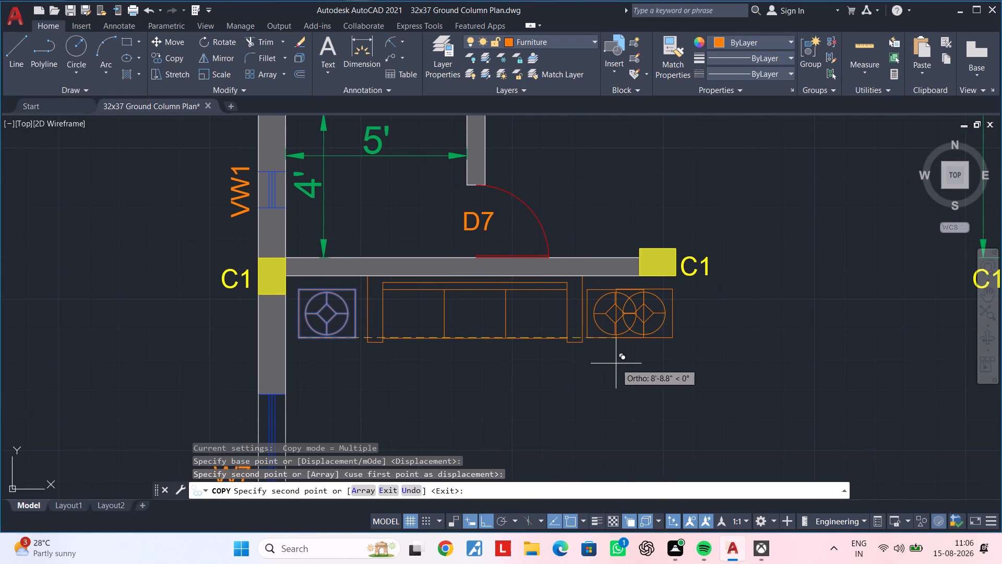
{"action": "key", "text": "Escape"}
{"action": "key", "text": "Escape"}
{"action": "key", "text": "Escape"}
{"action": "key", "text": "Escape"}
{"action": "key", "text": "Escape"}
{"action": "scroll", "coordinate": [616, 363], "scroll_direction": "down", "scroll_amount": 1}
{"action": "middle_click_drag", "start_coordinate": [616, 363], "coordinate": [552, 318]}
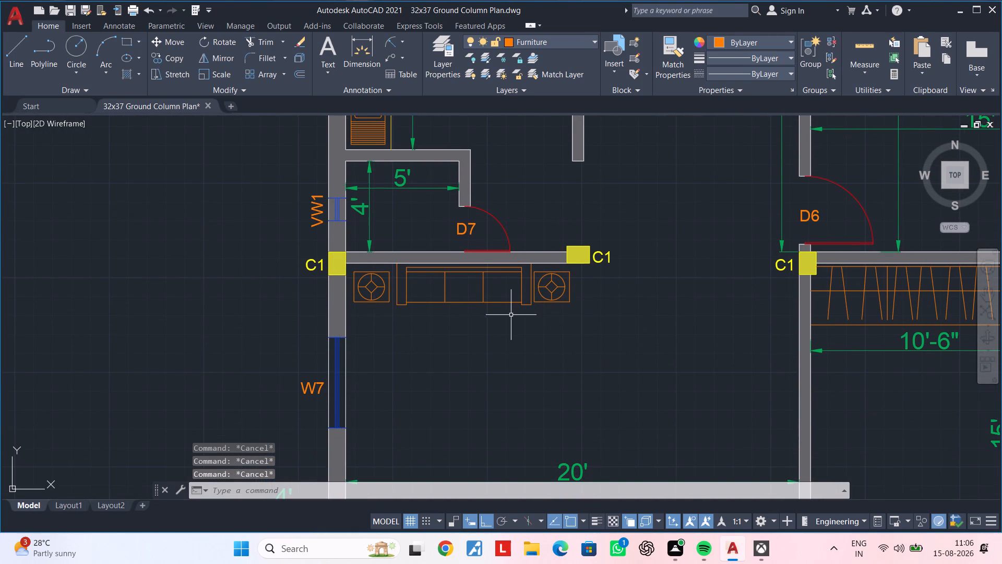
Move the sofa slightly west along the wall to even its spacing between the two side tables.
{"action": "scroll", "coordinate": [495, 312], "scroll_direction": "up", "scroll_amount": 1}
{"action": "middle_click_drag", "start_coordinate": [490, 313], "coordinate": [509, 368]}
{"action": "scroll", "coordinate": [507, 360], "scroll_direction": "up", "scroll_amount": 1}
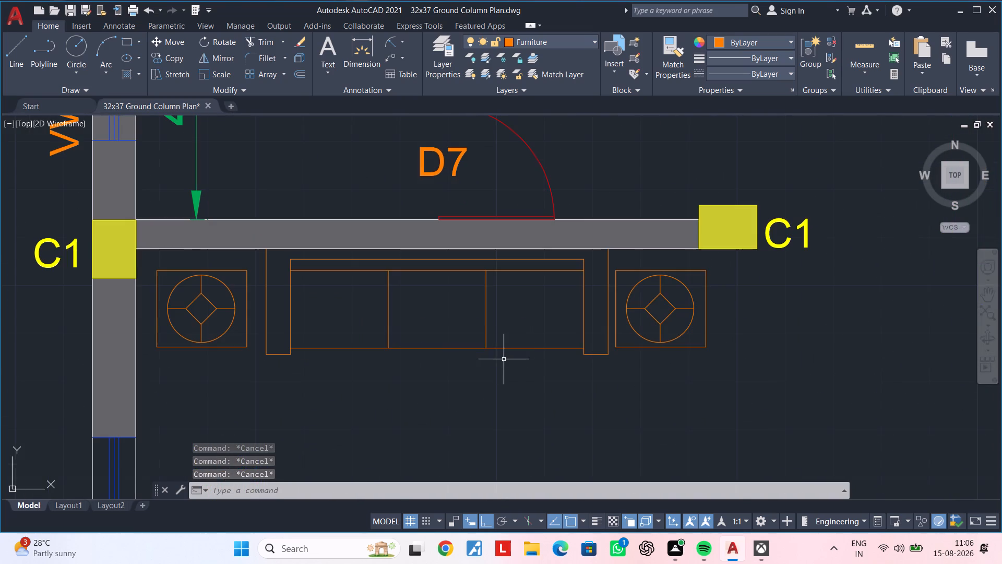
{"action": "left_click", "coordinate": [514, 348]}
{"action": "key", "text": "m"}
{"action": "key", "text": "space"}
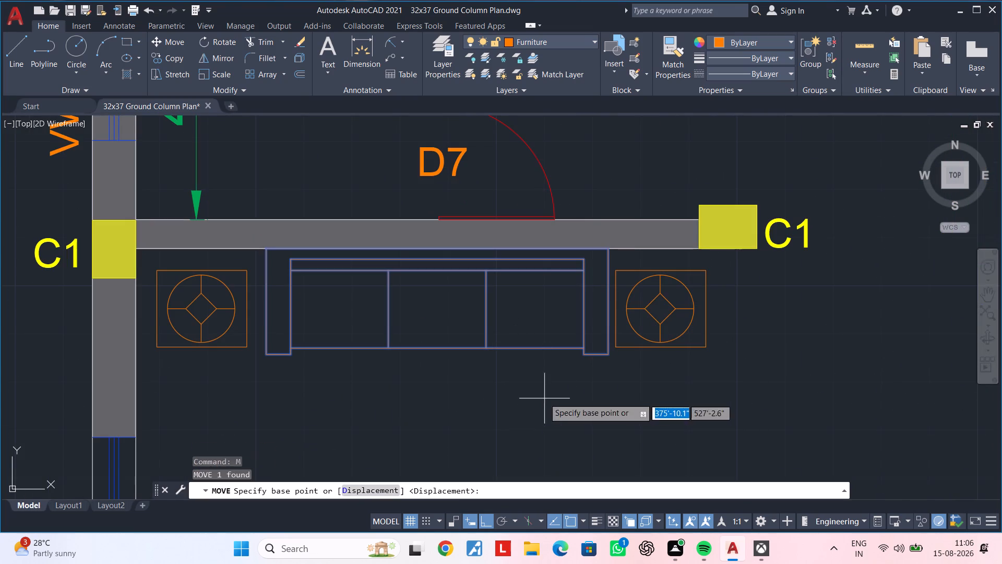
{"action": "left_click", "coordinate": [263, 356]}
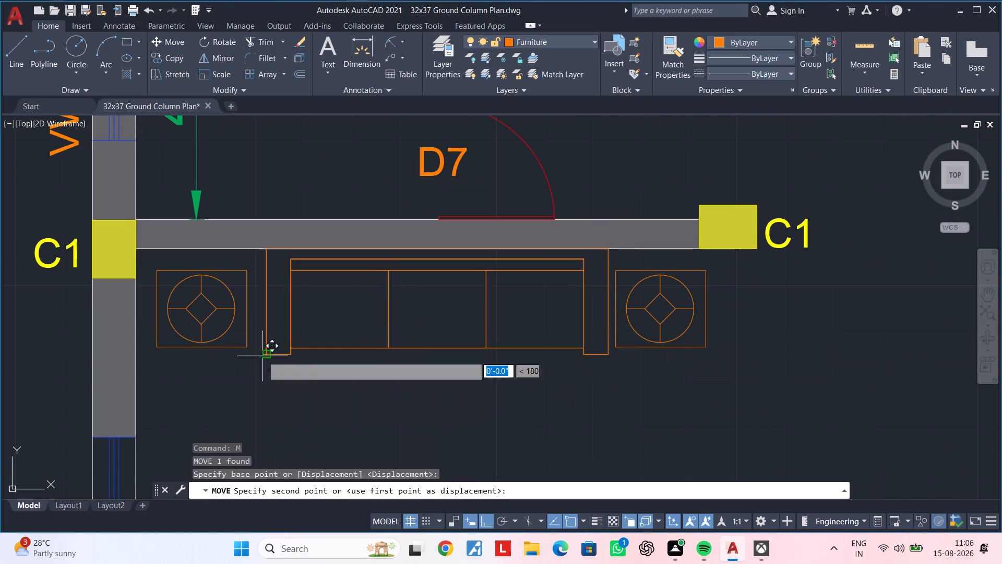
{"action": "left_click", "coordinate": [258, 355]}
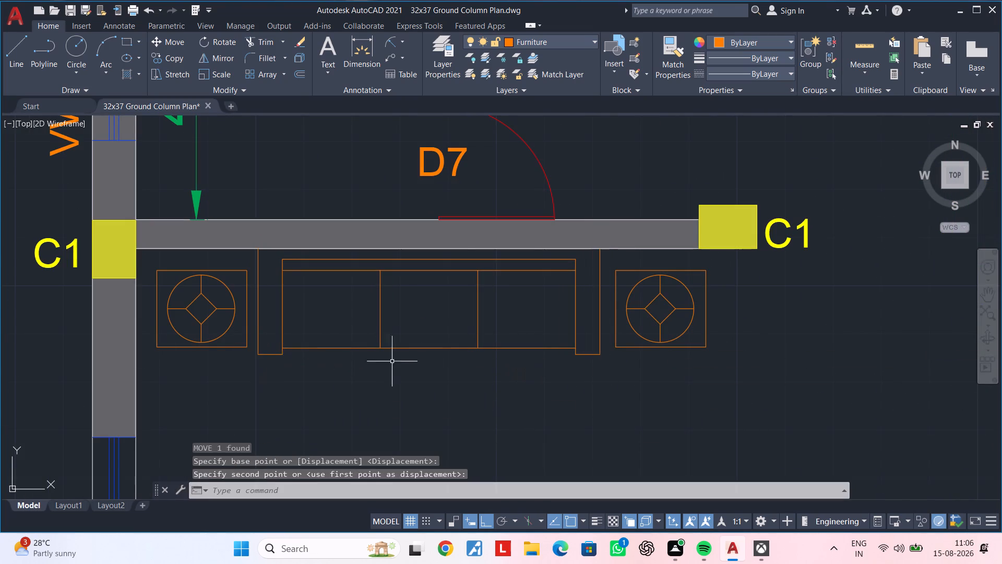
{"action": "scroll", "coordinate": [449, 377], "scroll_direction": "down", "scroll_amount": 1}
{"action": "middle_click_drag", "start_coordinate": [475, 389], "coordinate": [438, 363]}
{"action": "key", "text": "Escape"}
{"action": "key", "text": "Escape"}
{"action": "key", "text": "Escape"}
{"action": "key", "text": "Escape"}
{"action": "middle_click_drag", "start_coordinate": [528, 332], "coordinate": [522, 304]}
{"action": "key", "text": "Escape"}
{"action": "key", "text": "Escape"}
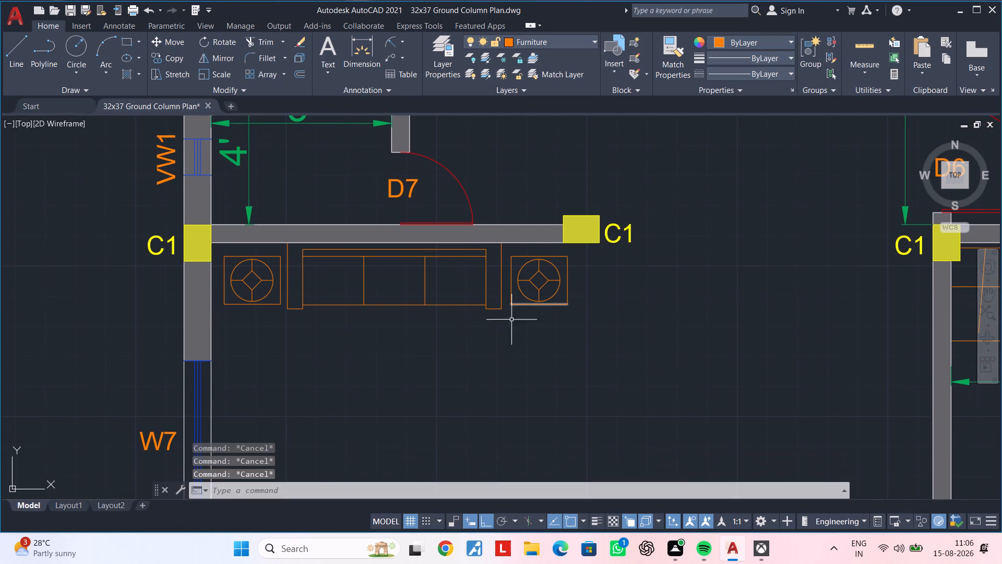
Copy the three-seat sofa straight west into the empty space outside the plan.
{"action": "scroll", "coordinate": [484, 345], "scroll_direction": "down", "scroll_amount": 1}
{"action": "middle_click_drag", "start_coordinate": [522, 347], "coordinate": [538, 328]}
{"action": "scroll", "coordinate": [537, 303], "scroll_direction": "up", "scroll_amount": 2}
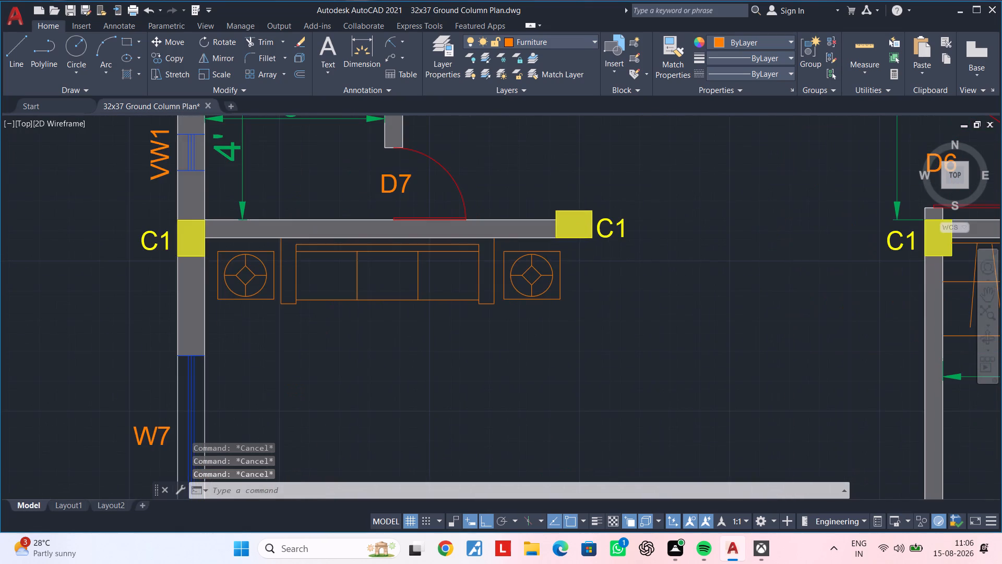
{"action": "scroll", "coordinate": [525, 316], "scroll_direction": "down", "scroll_amount": 1}
{"action": "scroll", "coordinate": [475, 357], "scroll_direction": "down", "scroll_amount": 1}
{"action": "middle_click_drag", "start_coordinate": [475, 357], "coordinate": [506, 292]}
{"action": "middle_click_drag", "start_coordinate": [449, 335], "coordinate": [450, 317]}
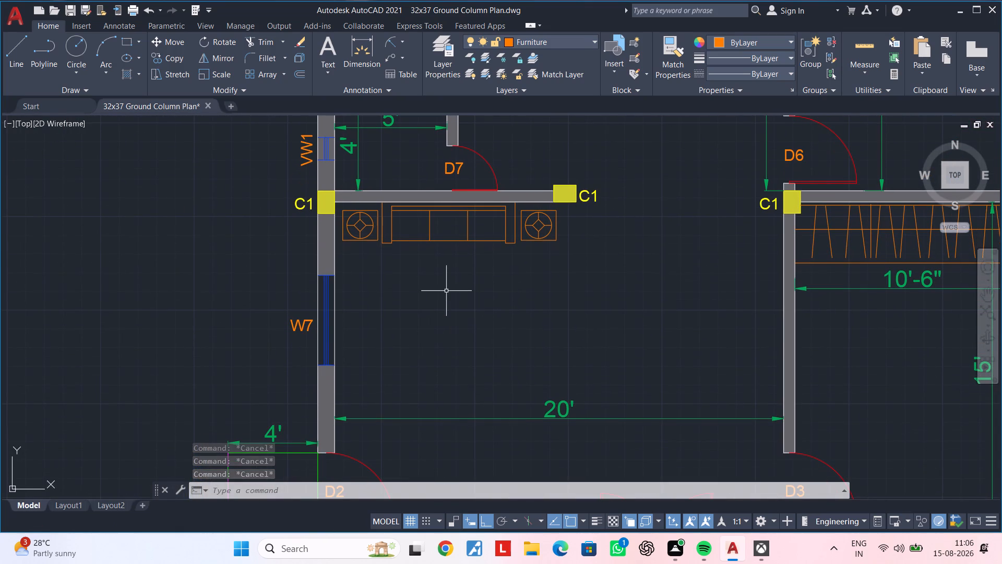
{"action": "left_click", "coordinate": [450, 241]}
{"action": "key", "text": "c"}
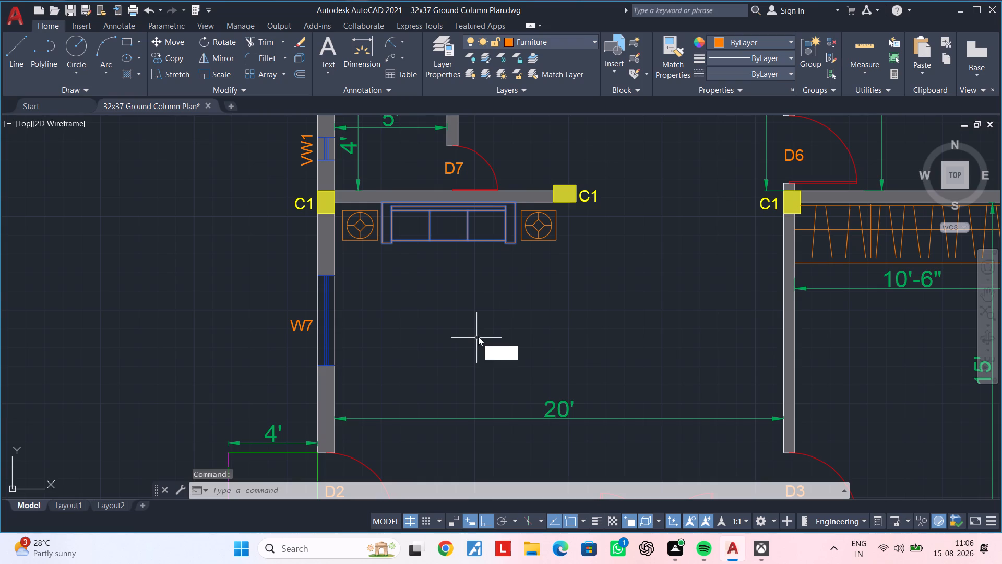
{"action": "type", "text": "o"}
{"action": "key", "text": "space"}
{"action": "left_click", "coordinate": [481, 234]}
{"action": "middle_click_drag", "start_coordinate": [175, 309], "coordinate": [308, 310]}
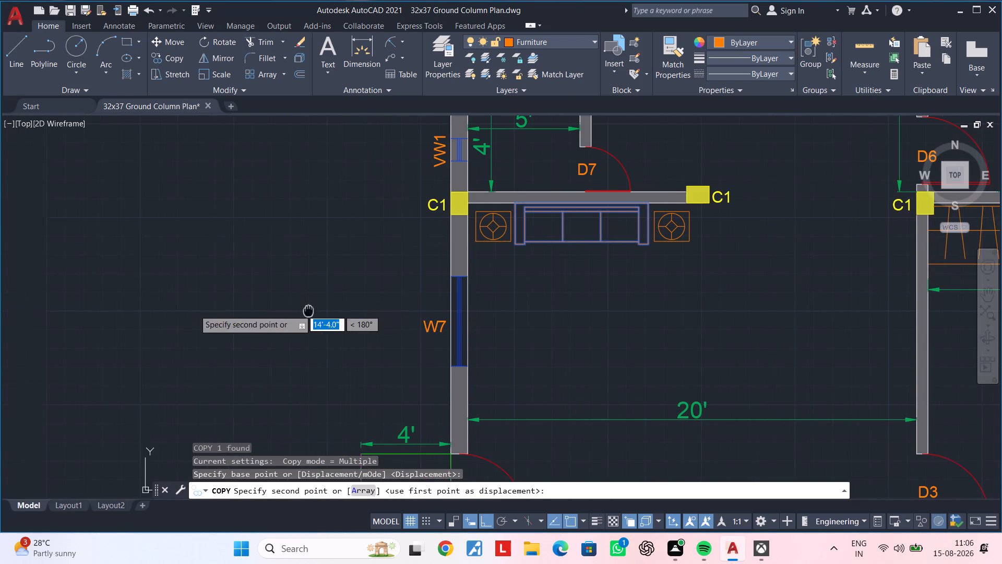
{"action": "middle_click_drag", "start_coordinate": [308, 310], "coordinate": [309, 310]}
{"action": "left_click_drag", "start_coordinate": [261, 314], "coordinate": [268, 315]}
{"action": "key", "text": "Escape"}
{"action": "key", "text": "grave"}
{"action": "key", "text": "Escape"}
{"action": "key", "text": "Escape"}
{"action": "key", "text": "Escape"}
Rotate the copied sofa outside the plan by 90° so it runs north-south with its back facing west.
{"action": "left_click", "coordinate": [351, 146]}
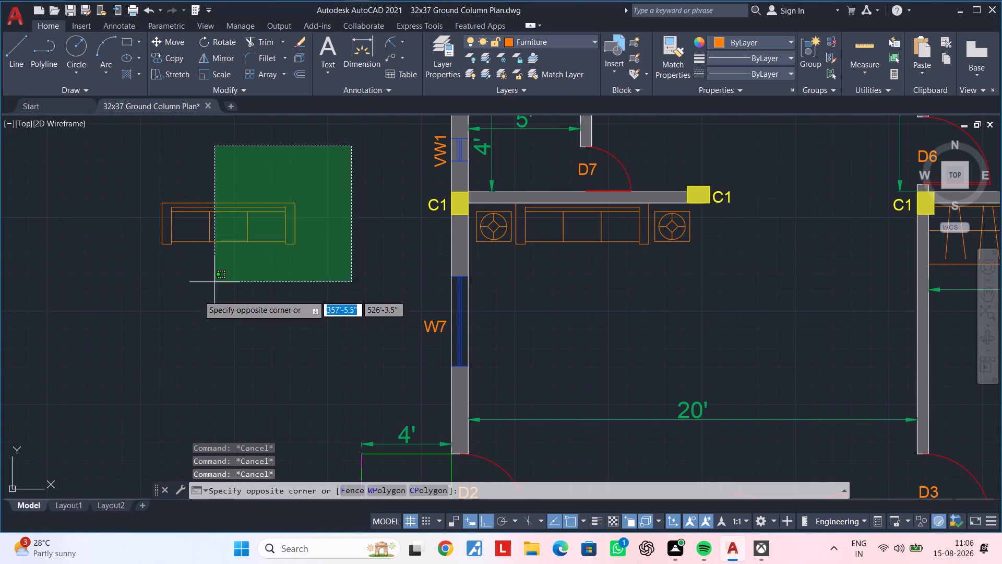
{"action": "left_click", "coordinate": [99, 331]}
{"action": "type", "text": "ro"}
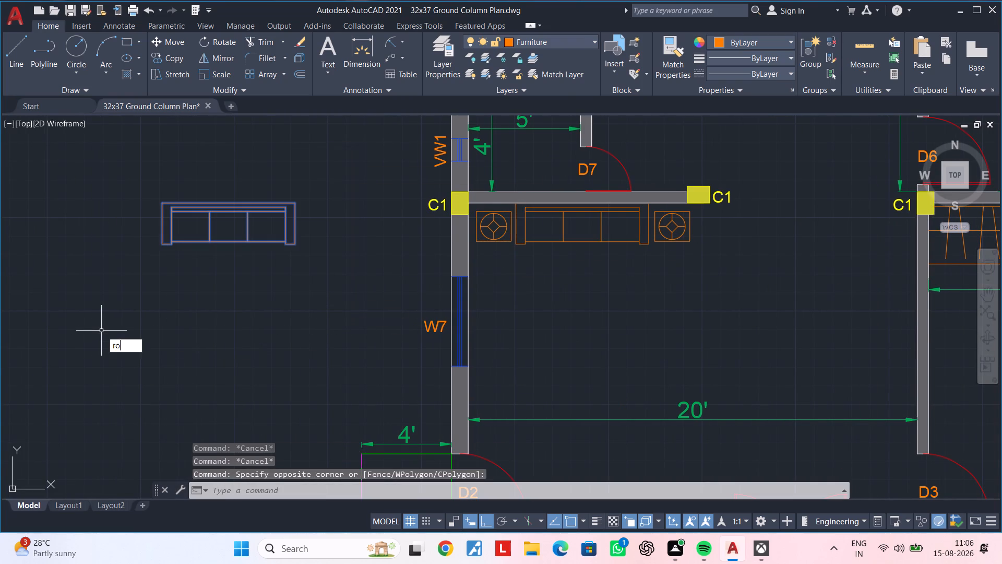
{"action": "key", "text": "space"}
{"action": "left_click", "coordinate": [154, 290]}
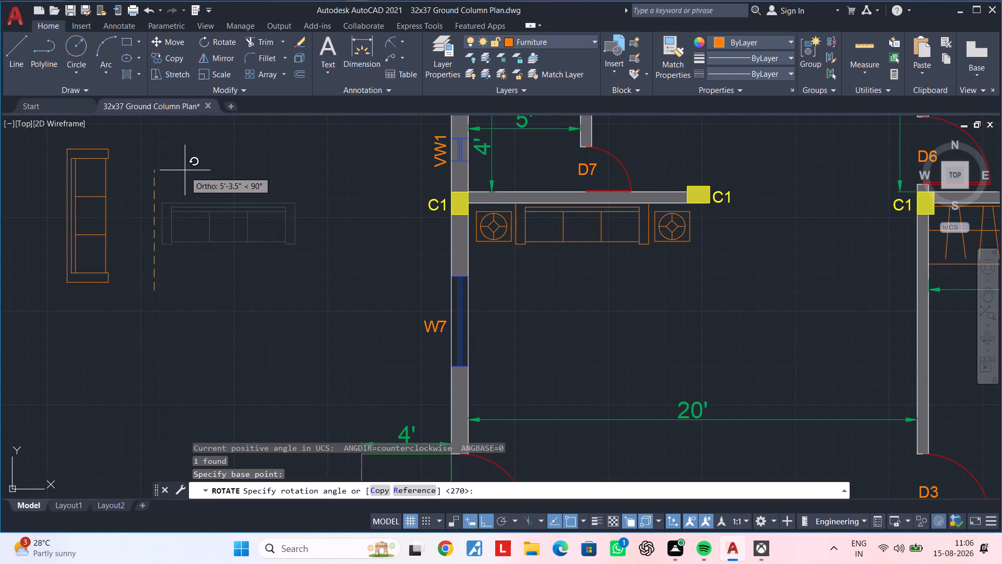
{"action": "left_click", "coordinate": [185, 170]}
{"action": "middle_click_drag", "start_coordinate": [175, 242], "coordinate": [278, 267]}
{"action": "scroll", "coordinate": [265, 276], "scroll_direction": "down", "scroll_amount": 1}
{"action": "middle_click_drag", "start_coordinate": [266, 278], "coordinate": [266, 285]}
{"action": "key", "text": "Escape"}
{"action": "key", "text": "Escape"}
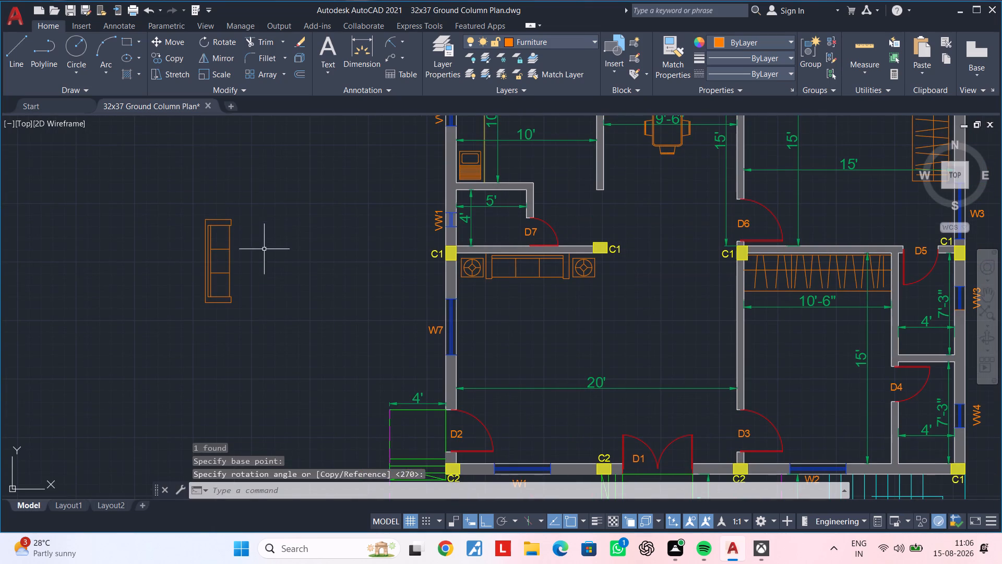
Move the rotated sofa, with Ortho off, against the inner face of the west wall at window W7.
{"action": "left_click", "coordinate": [253, 186]}
{"action": "left_click_drag", "start_coordinate": [253, 189], "coordinate": [253, 202]}
{"action": "left_click_drag", "start_coordinate": [269, 191], "coordinate": [258, 199]}
{"action": "left_click", "coordinate": [147, 333]}
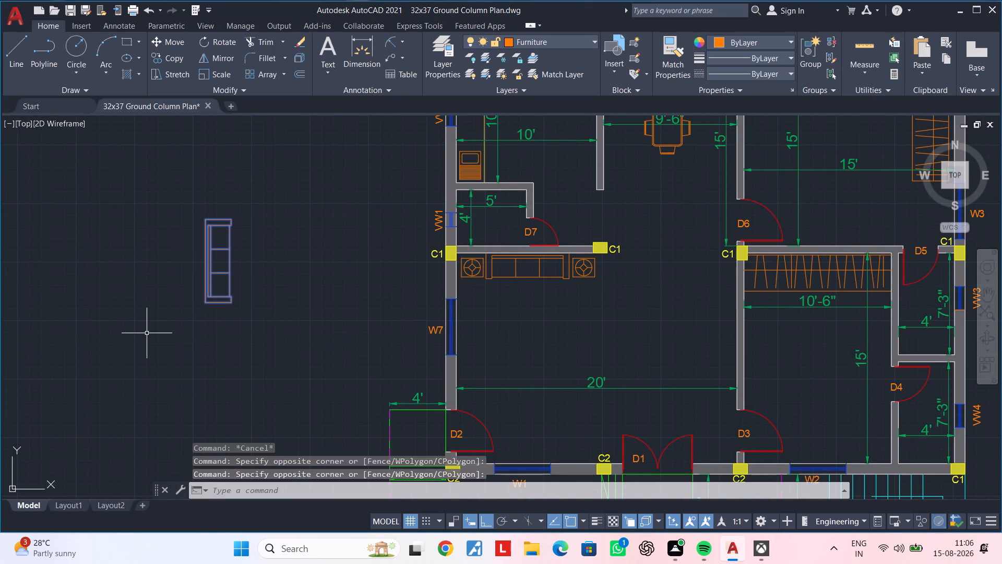
{"action": "type", "text": "m"}
{"action": "key", "text": "space"}
{"action": "left_click", "coordinate": [201, 306]}
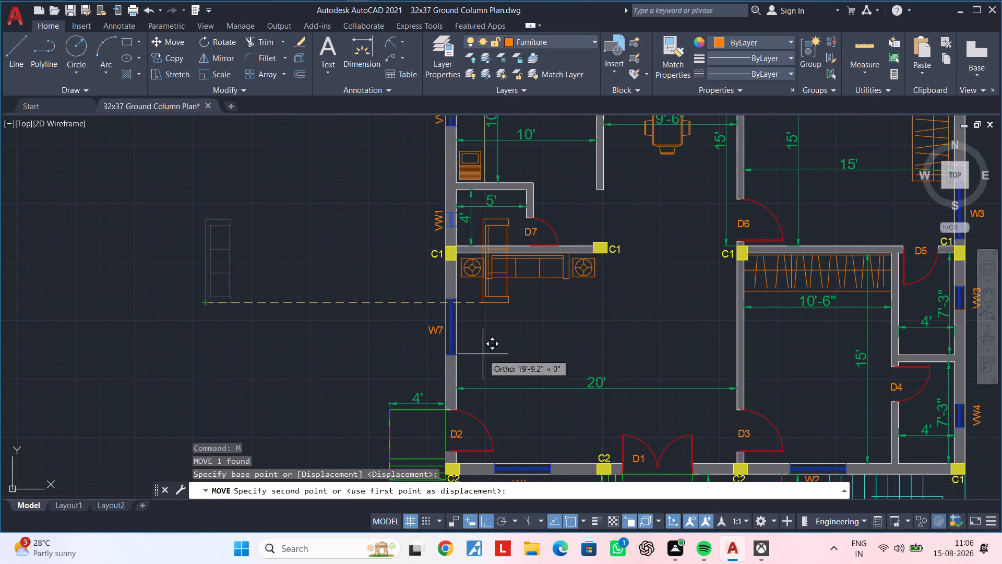
{"action": "middle_click_drag", "start_coordinate": [487, 356], "coordinate": [470, 314]}
{"action": "left_click", "coordinate": [482, 525]}
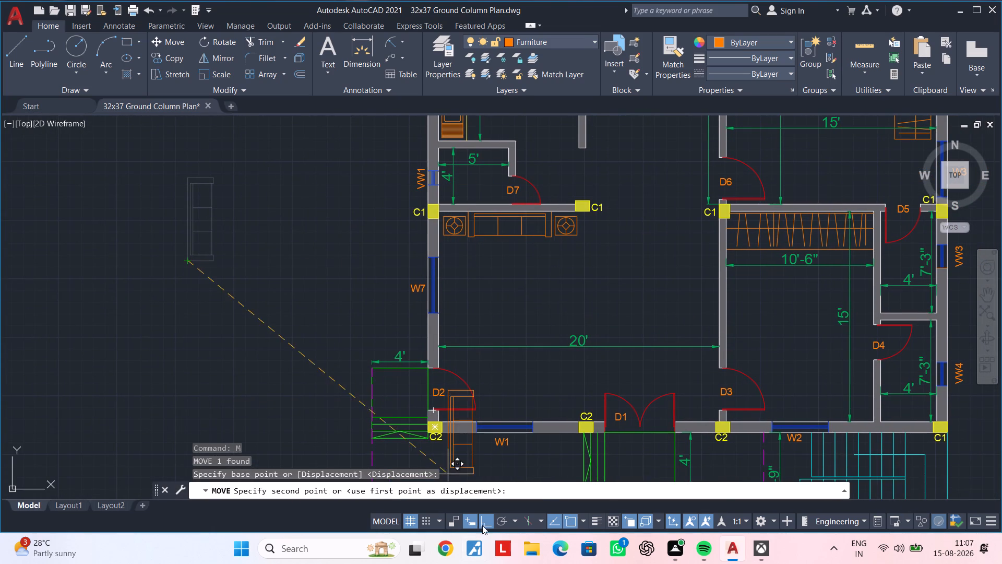
{"action": "scroll", "coordinate": [449, 342], "scroll_direction": "up", "scroll_amount": 1}
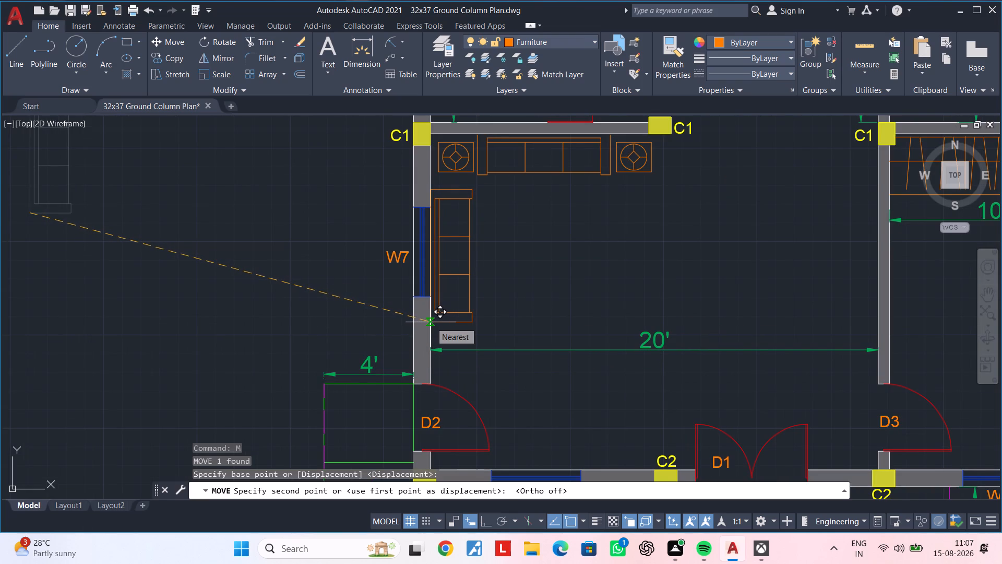
{"action": "left_click", "coordinate": [431, 322]}
Move the 20' room dimension about 10" straight south, clear of the sofa along the west wall.
{"action": "middle_click_drag", "start_coordinate": [511, 310], "coordinate": [517, 291]}
{"action": "scroll", "coordinate": [516, 291], "scroll_direction": "up", "scroll_amount": 2}
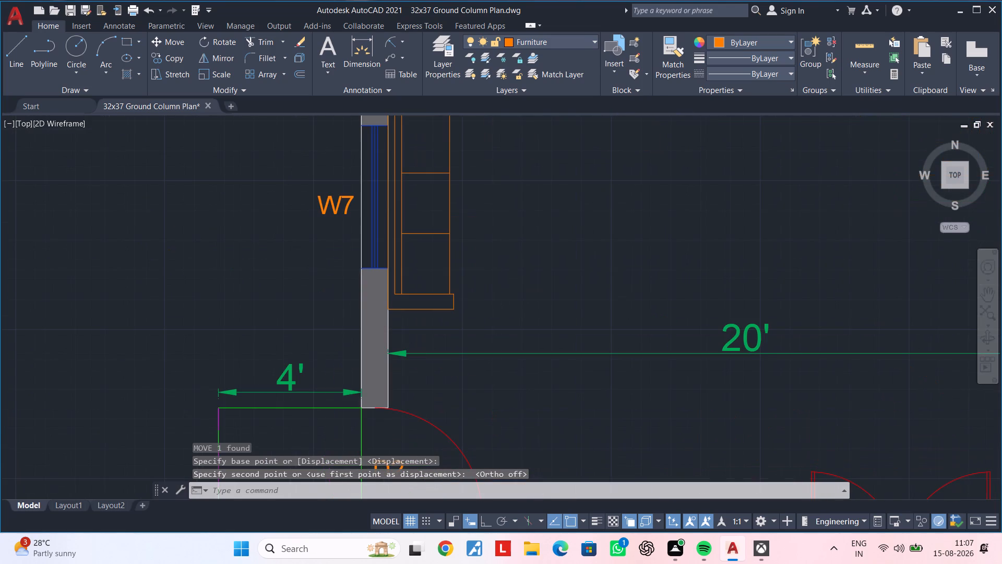
{"action": "scroll", "coordinate": [516, 291], "scroll_direction": "down", "scroll_amount": 4}
{"action": "middle_click_drag", "start_coordinate": [517, 296], "coordinate": [439, 260]}
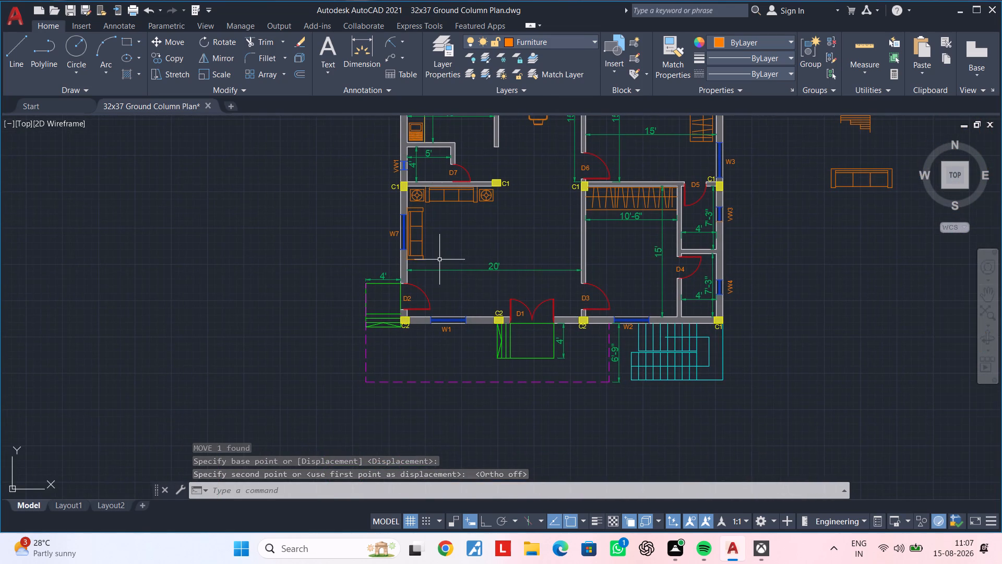
{"action": "scroll", "coordinate": [414, 275], "scroll_direction": "up", "scroll_amount": 4}
{"action": "middle_click_drag", "start_coordinate": [427, 215], "coordinate": [385, 267]}
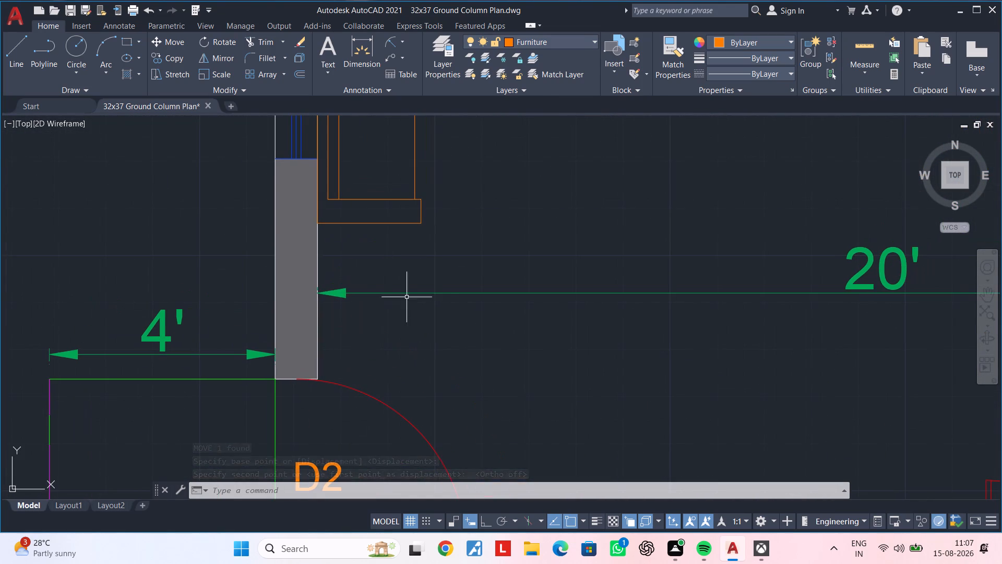
{"action": "left_click", "coordinate": [427, 294]}
{"action": "type", "text": "m"}
{"action": "key", "text": "space"}
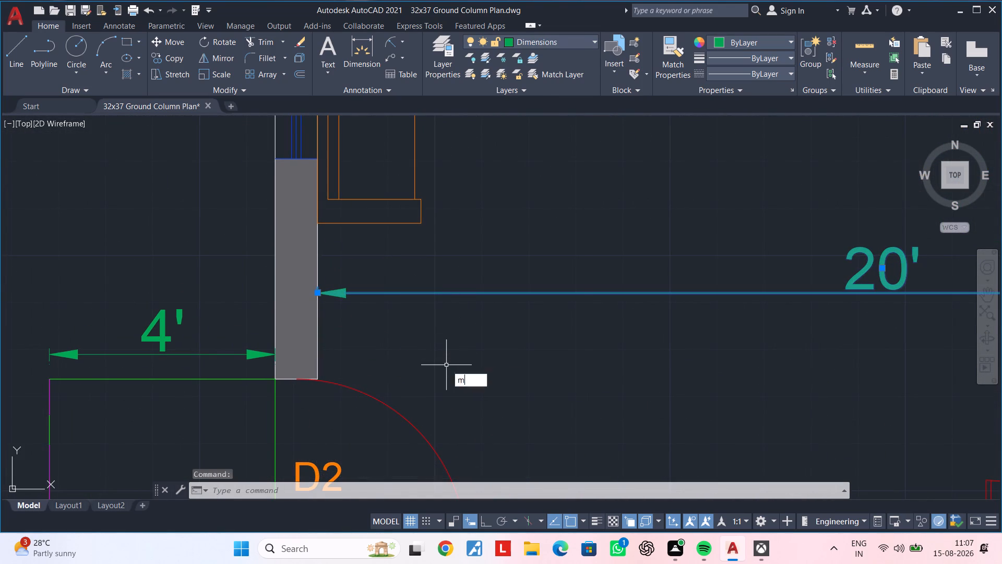
{"action": "left_click", "coordinate": [319, 297]}
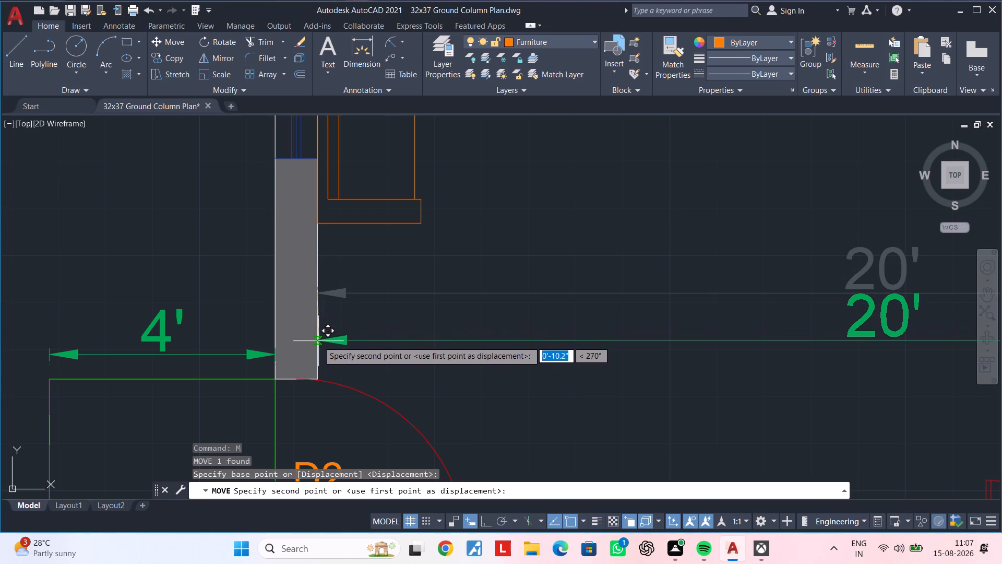
{"action": "left_click", "coordinate": [318, 343]}
{"action": "scroll", "coordinate": [493, 339], "scroll_direction": "down", "scroll_amount": 1}
{"action": "middle_click_drag", "start_coordinate": [542, 318], "coordinate": [448, 353]}
{"action": "scroll", "coordinate": [447, 350], "scroll_direction": "down", "scroll_amount": 1}
{"action": "middle_click_drag", "start_coordinate": [455, 342], "coordinate": [418, 362]}
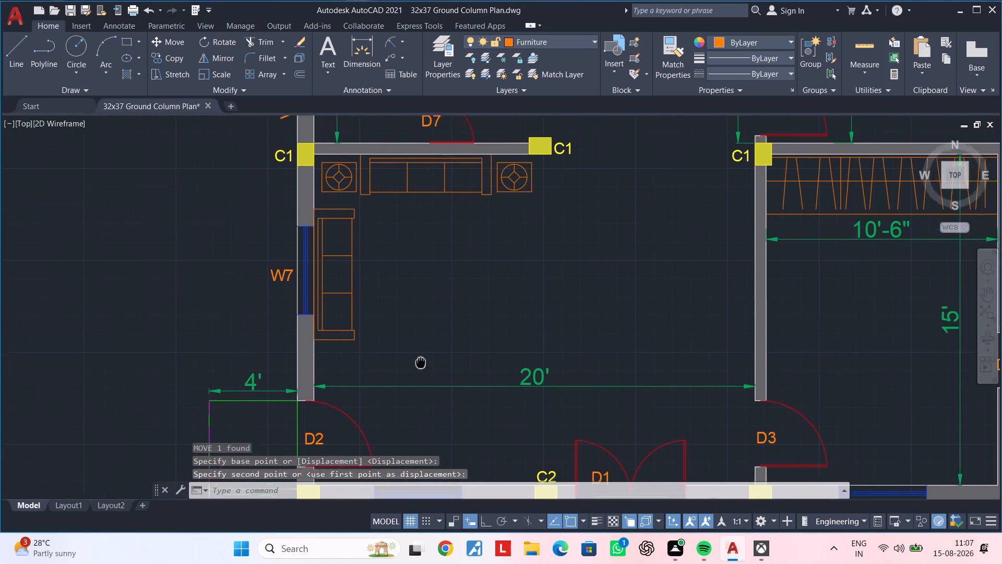
{"action": "middle_click_drag", "start_coordinate": [418, 362], "coordinate": [405, 365]}
{"action": "key", "text": "Escape"}
{"action": "key", "text": "Escape"}
{"action": "key", "text": "Escape"}
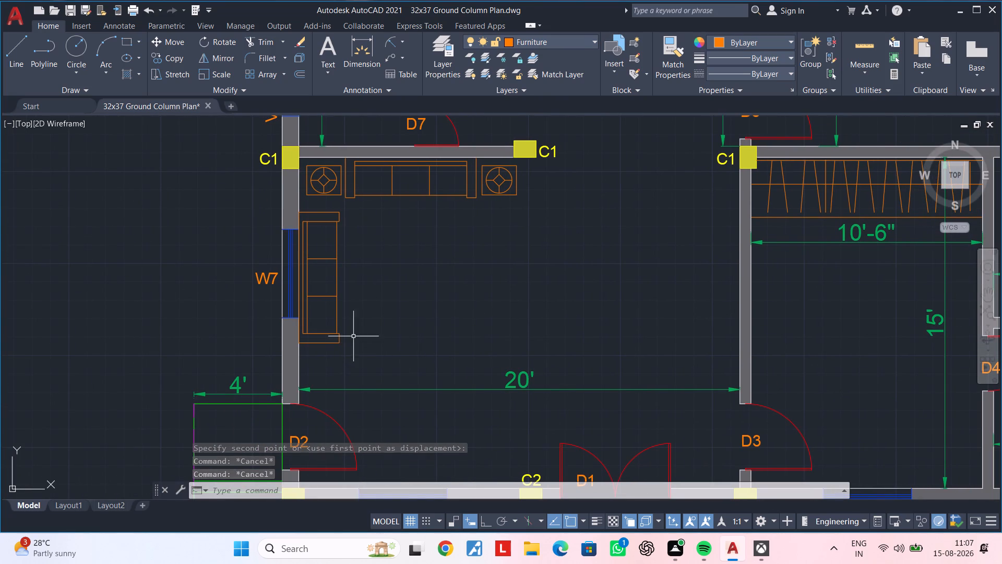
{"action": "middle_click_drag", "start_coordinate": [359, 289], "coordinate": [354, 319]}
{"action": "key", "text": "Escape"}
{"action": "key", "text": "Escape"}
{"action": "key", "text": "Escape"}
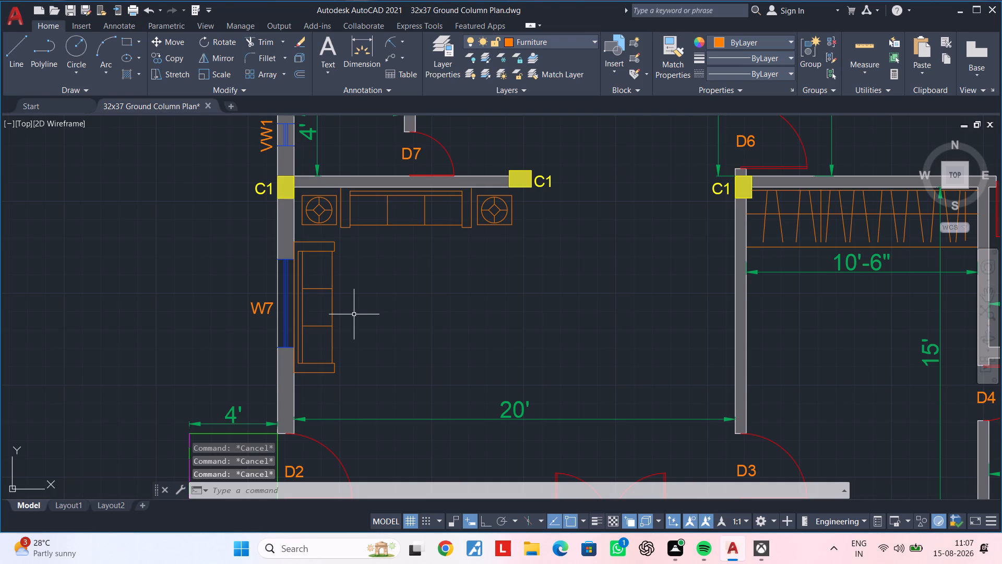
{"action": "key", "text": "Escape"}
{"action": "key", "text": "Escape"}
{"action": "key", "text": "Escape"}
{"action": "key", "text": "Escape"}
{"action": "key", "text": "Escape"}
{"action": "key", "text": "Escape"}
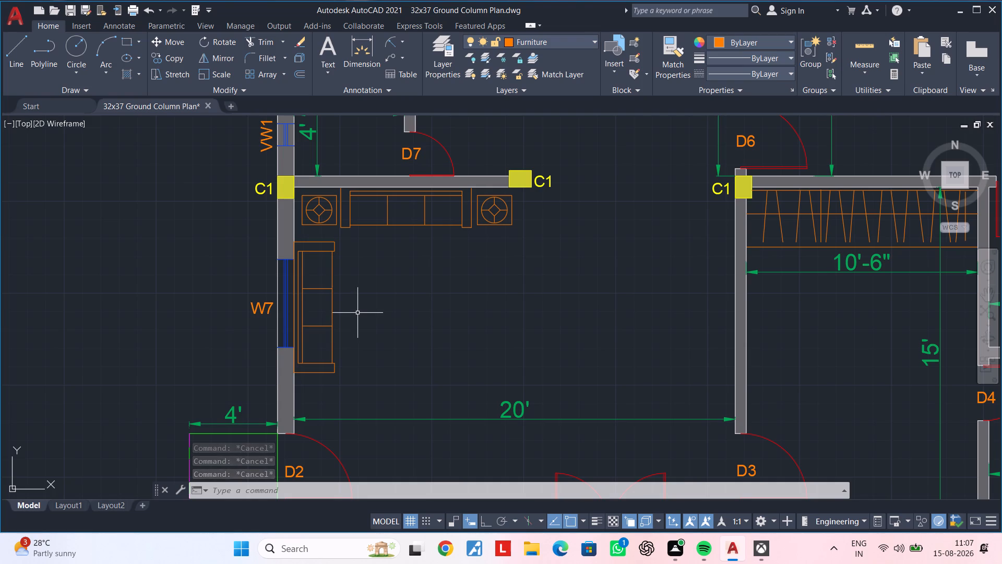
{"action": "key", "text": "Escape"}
Draw a line rectangle about 1'-1" wide and 1'-2" tall, with Ortho on, across the south arm of the sofa beside window W7.
{"action": "middle_click_drag", "start_coordinate": [360, 354], "coordinate": [374, 266]}
{"action": "scroll", "coordinate": [333, 314], "scroll_direction": "up", "scroll_amount": 1}
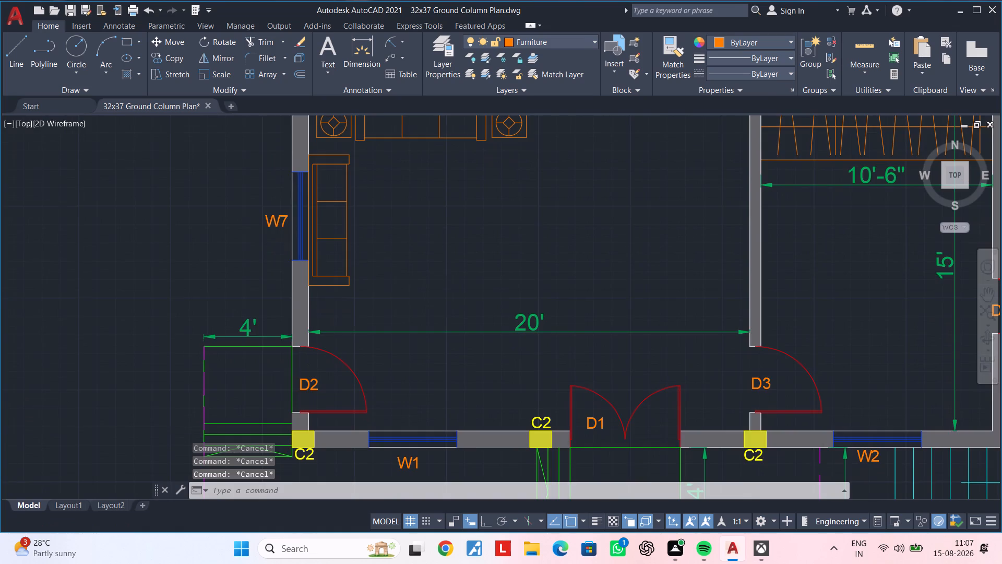
{"action": "middle_click_drag", "start_coordinate": [336, 309], "coordinate": [310, 324]}
{"action": "key", "text": "l"}
{"action": "key", "text": "space"}
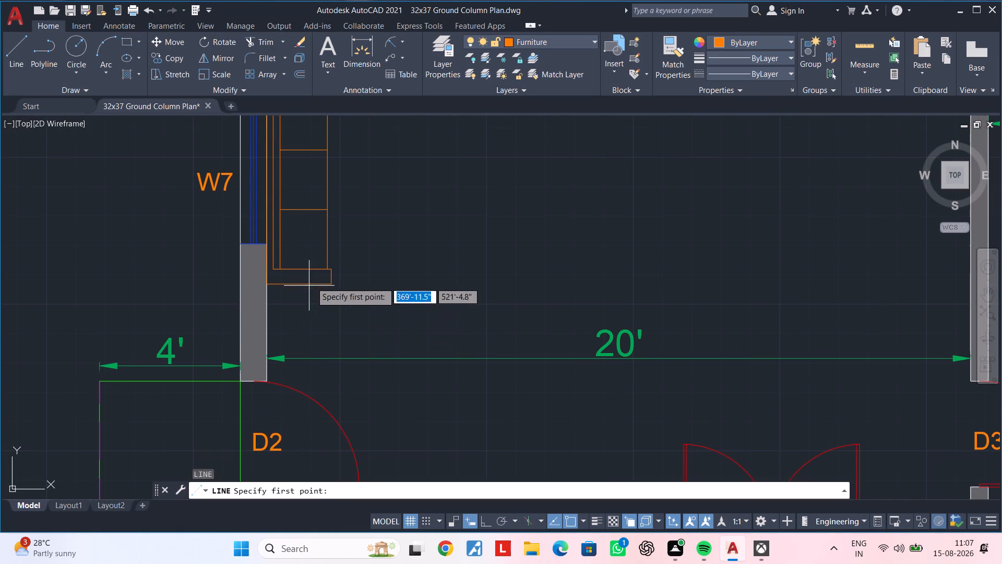
{"action": "left_click", "coordinate": [289, 262]}
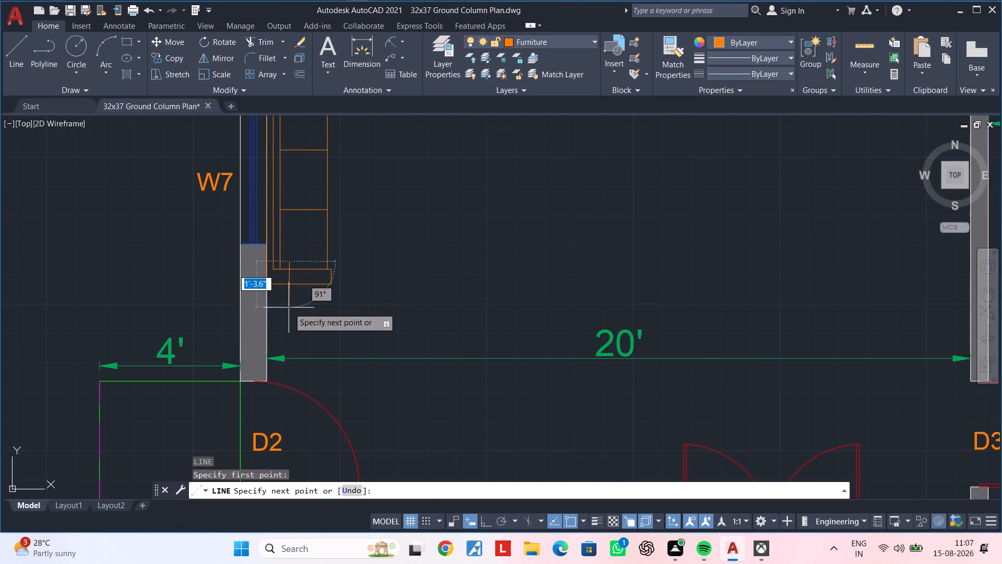
{"action": "key", "text": "F7"}
{"action": "key", "text": "F8"}
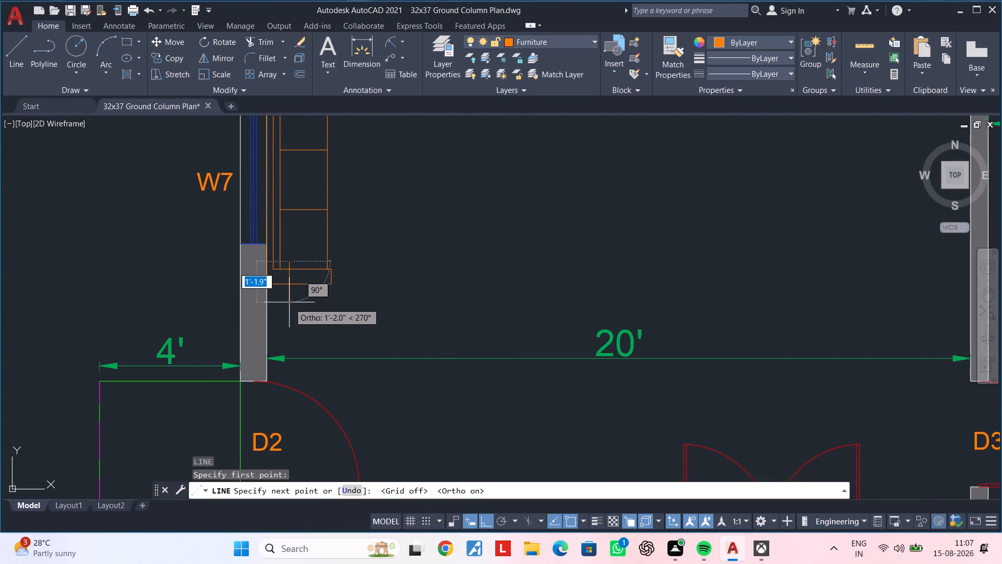
{"action": "left_click", "coordinate": [289, 302]}
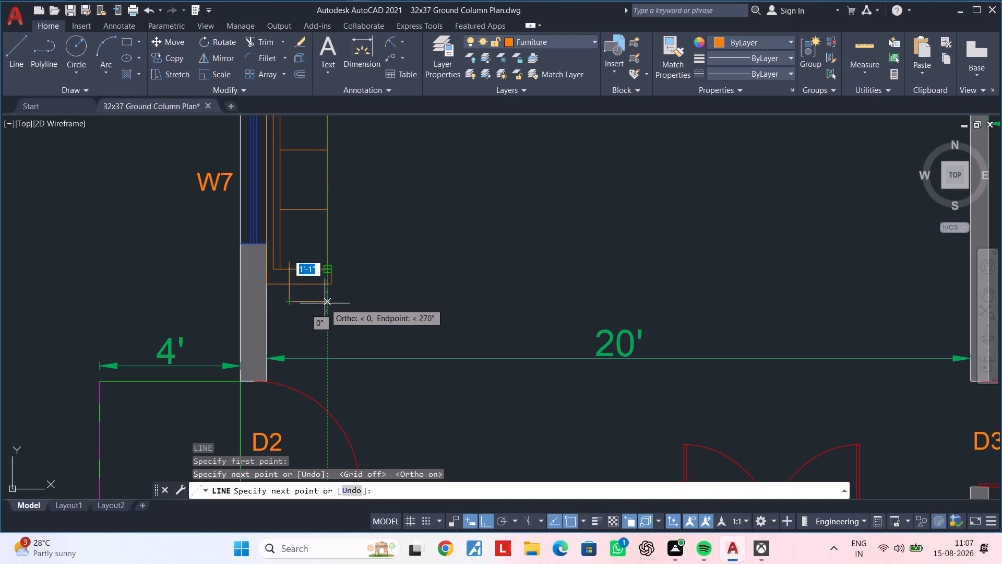
{"action": "left_click", "coordinate": [327, 304]}
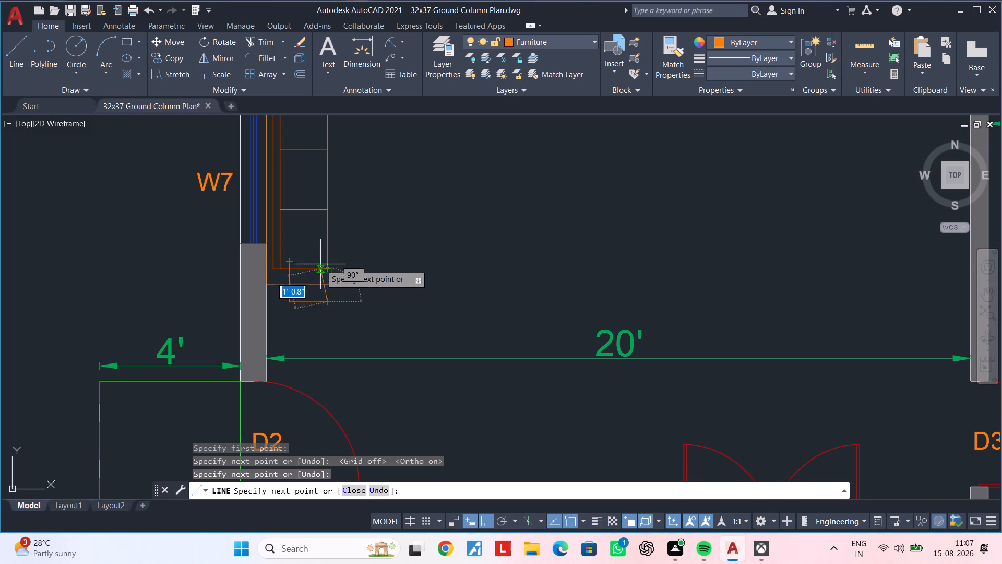
{"action": "left_click", "coordinate": [328, 263]}
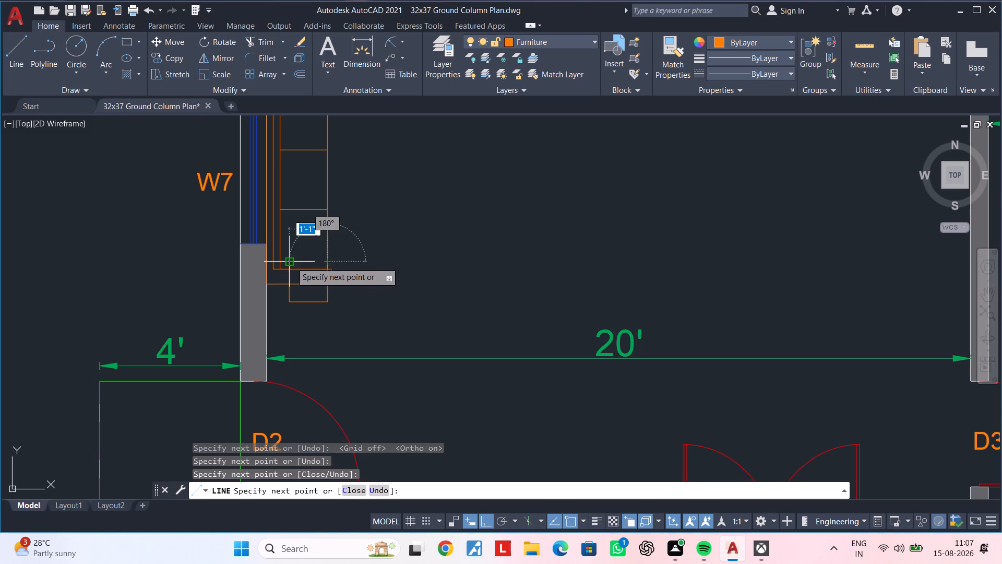
{"action": "left_click", "coordinate": [291, 262]}
{"action": "key", "text": "Escape"}
{"action": "key", "text": "Escape"}
{"action": "key", "text": "Escape"}
{"action": "key", "text": "Escape"}
{"action": "key", "text": "Escape"}
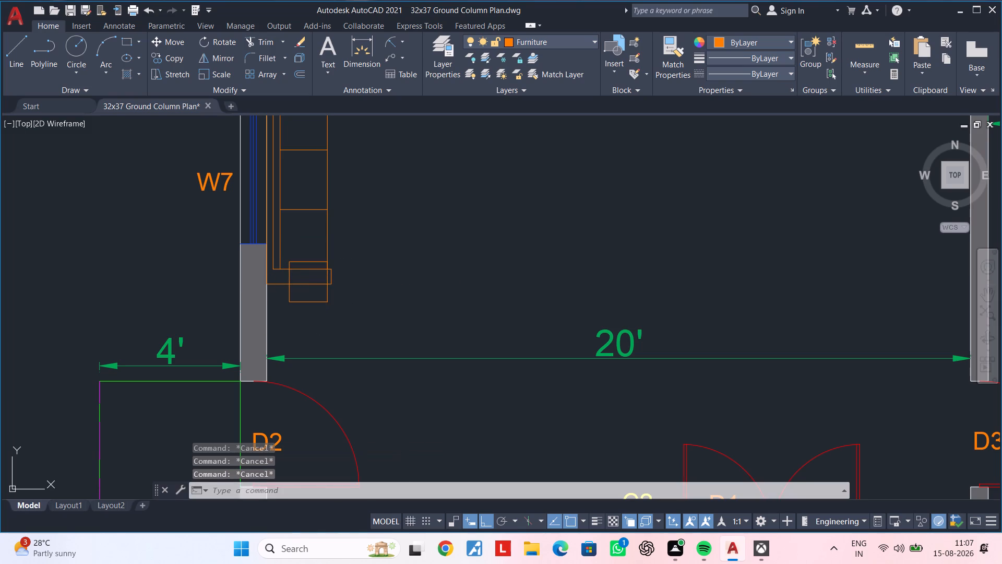
{"action": "key", "text": "Escape"}
{"action": "key", "text": "Escape"}
{"action": "key", "text": "Escape"}
{"action": "key", "text": "Escape"}
{"action": "key", "text": "Escape"}
Look over the whole floor plan, the dining area and the spare furniture blocks outside the plan.
{"action": "scroll", "coordinate": [307, 284], "scroll_direction": "up", "scroll_amount": 1}
{"action": "scroll", "coordinate": [308, 285], "scroll_direction": "down", "scroll_amount": 2}
{"action": "middle_click_drag", "start_coordinate": [368, 289], "coordinate": [317, 276]}
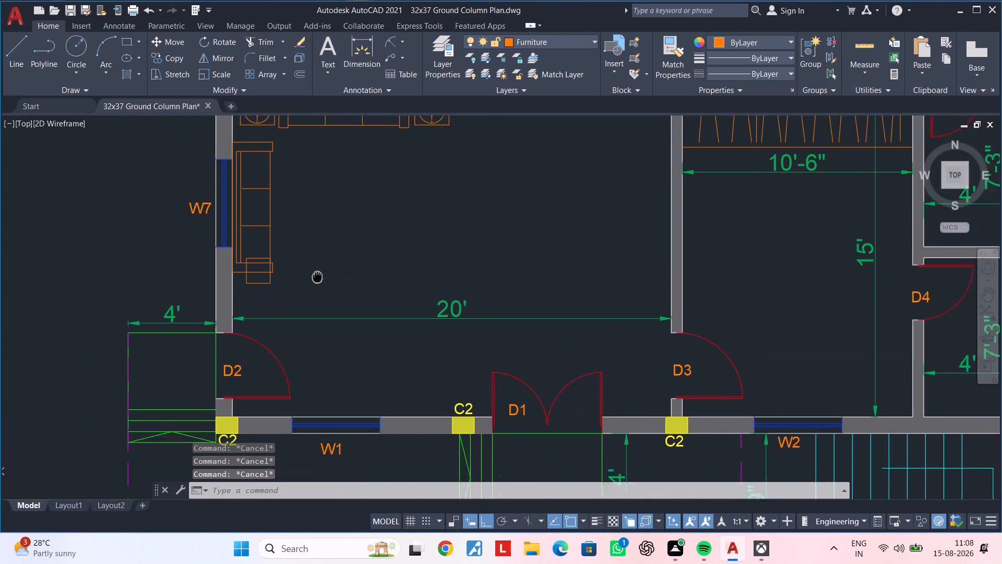
{"action": "middle_click_drag", "start_coordinate": [317, 276], "coordinate": [237, 280]}
{"action": "key", "text": "Escape"}
{"action": "scroll", "coordinate": [260, 281], "scroll_direction": "down", "scroll_amount": 2}
{"action": "middle_click_drag", "start_coordinate": [266, 283], "coordinate": [214, 296]}
{"action": "middle_click_drag", "start_coordinate": [220, 290], "coordinate": [248, 274]}
{"action": "middle_click_drag", "start_coordinate": [291, 265], "coordinate": [188, 272]}
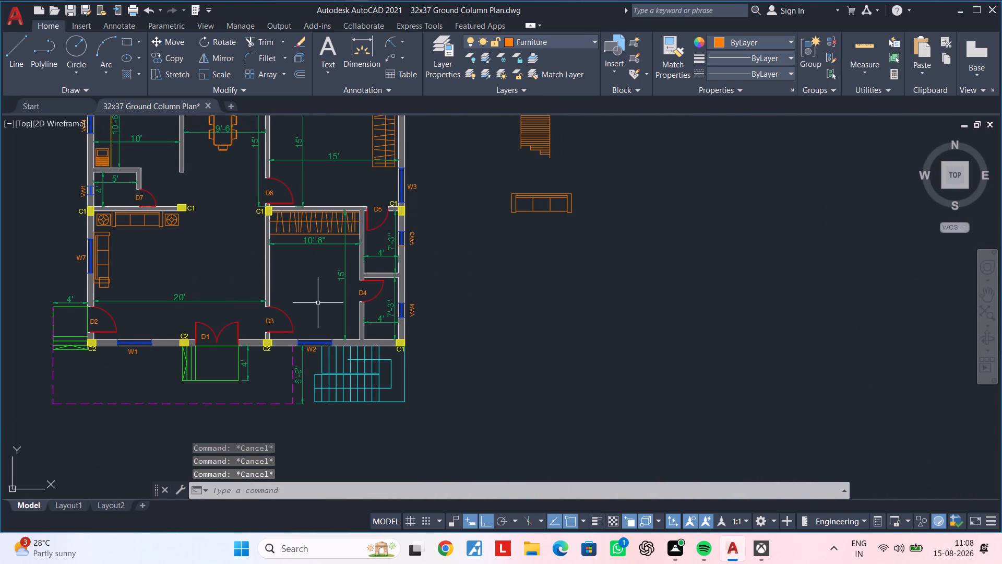
{"action": "middle_click_drag", "start_coordinate": [316, 295], "coordinate": [327, 350]}
{"action": "key", "text": "Escape"}
{"action": "key", "text": "Escape"}
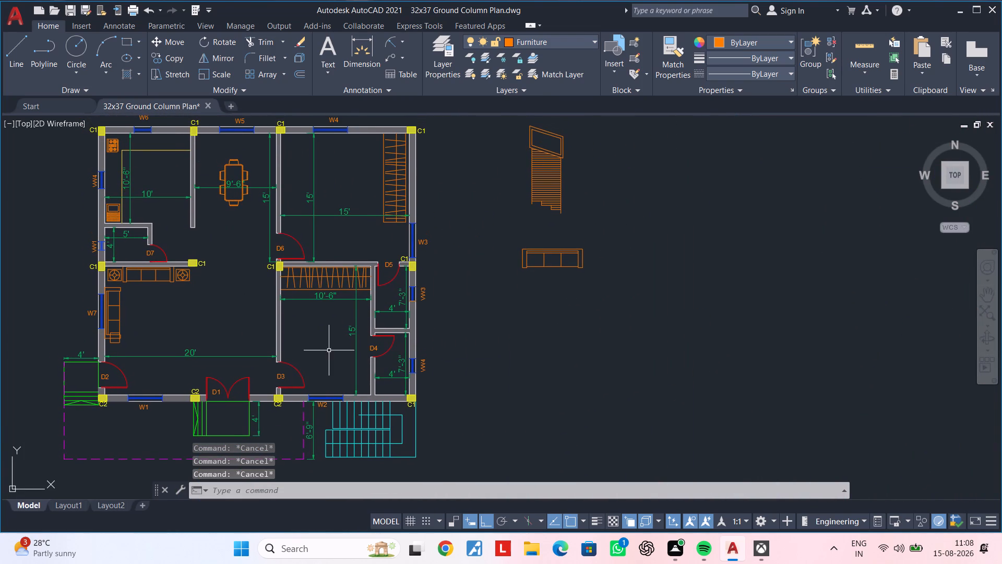
{"action": "key", "text": "Escape"}
{"action": "key", "text": "Escape"}
{"action": "key", "text": "Escape"}
{"action": "key", "text": "Escape"}
{"action": "scroll", "coordinate": [208, 154], "scroll_direction": "up", "scroll_amount": 2}
{"action": "middle_click_drag", "start_coordinate": [220, 175], "coordinate": [225, 191]}
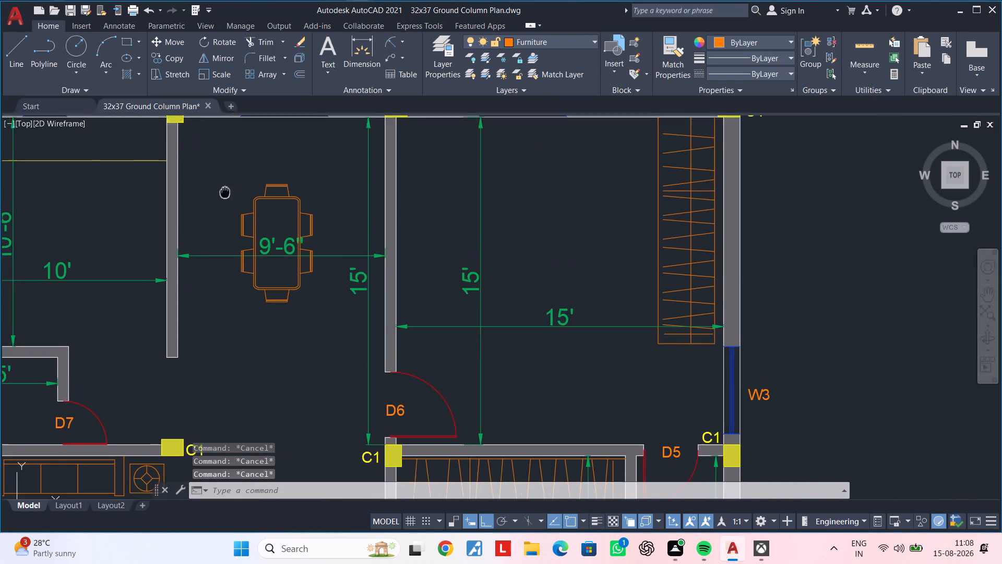
{"action": "middle_click_drag", "start_coordinate": [225, 191], "coordinate": [225, 194]}
{"action": "scroll", "coordinate": [225, 193], "scroll_direction": "down", "scroll_amount": 2}
{"action": "middle_click_drag", "start_coordinate": [630, 292], "coordinate": [633, 398]}
{"action": "scroll", "coordinate": [630, 292], "scroll_direction": "down", "scroll_amount": 1}
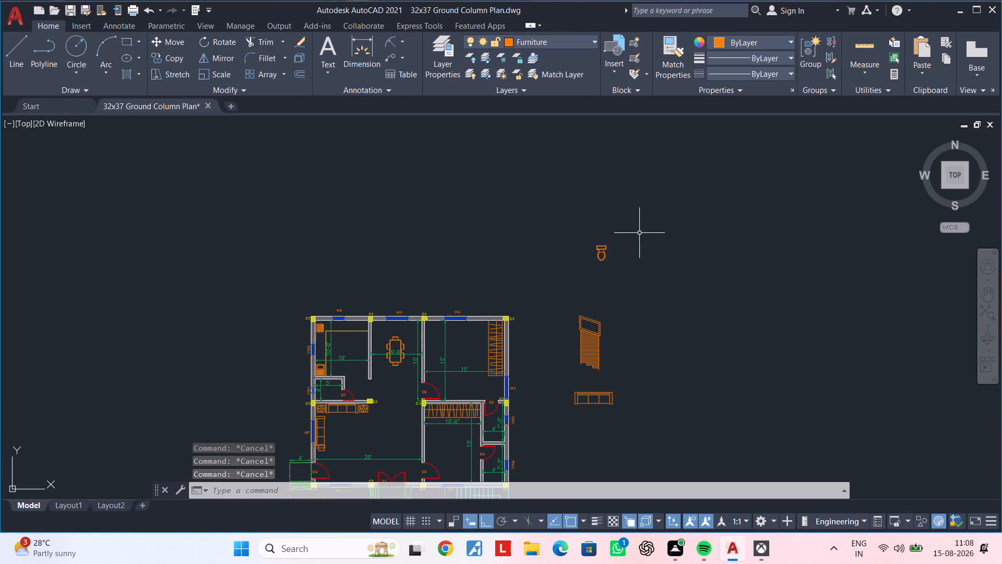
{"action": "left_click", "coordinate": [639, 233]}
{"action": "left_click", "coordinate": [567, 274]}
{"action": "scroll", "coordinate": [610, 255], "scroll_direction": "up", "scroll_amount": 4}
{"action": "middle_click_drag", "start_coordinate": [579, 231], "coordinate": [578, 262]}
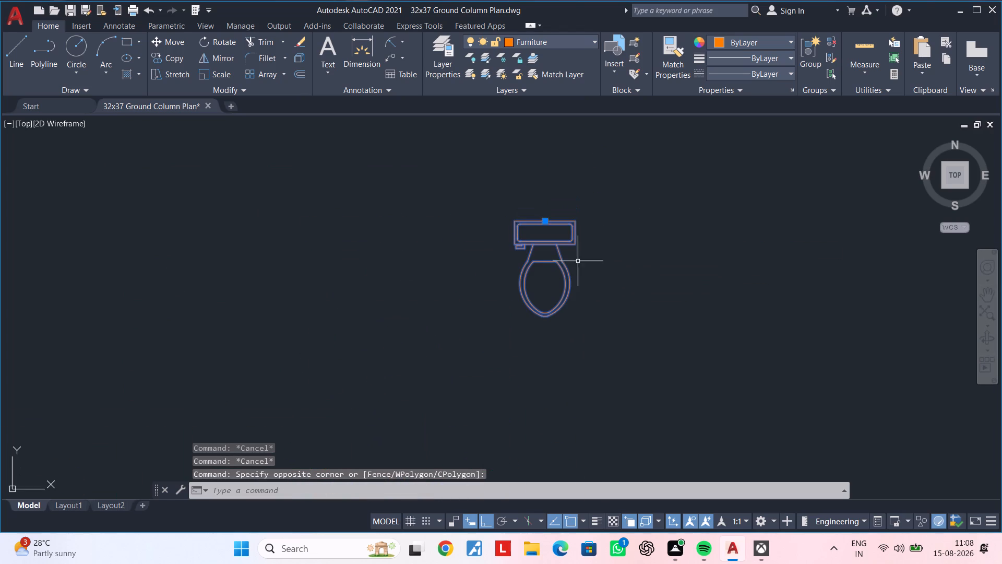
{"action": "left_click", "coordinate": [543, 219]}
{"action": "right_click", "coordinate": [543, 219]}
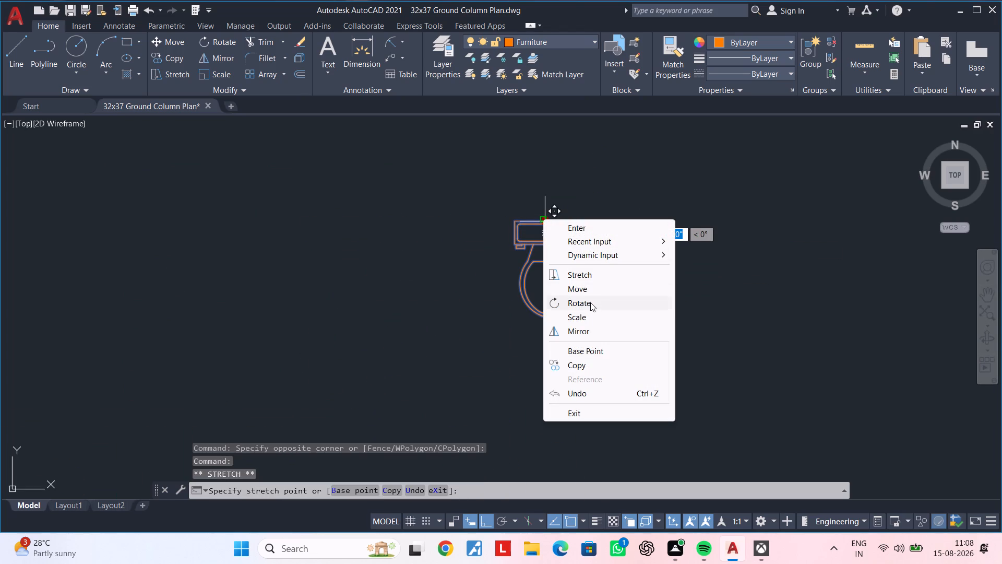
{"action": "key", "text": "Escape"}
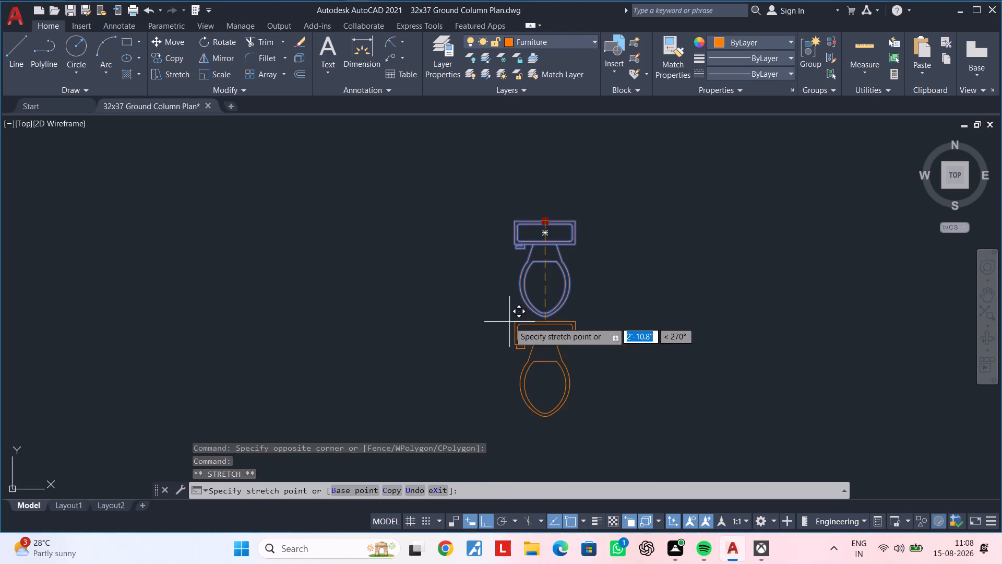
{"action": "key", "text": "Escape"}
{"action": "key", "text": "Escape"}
Delete the spare slatted block with the slanted top, between the toilet and the sofa east of the plan.
{"action": "scroll", "coordinate": [509, 322], "scroll_direction": "down", "scroll_amount": 2}
{"action": "middle_click_drag", "start_coordinate": [482, 350], "coordinate": [502, 184]}
{"action": "scroll", "coordinate": [533, 266], "scroll_direction": "down", "scroll_amount": 1}
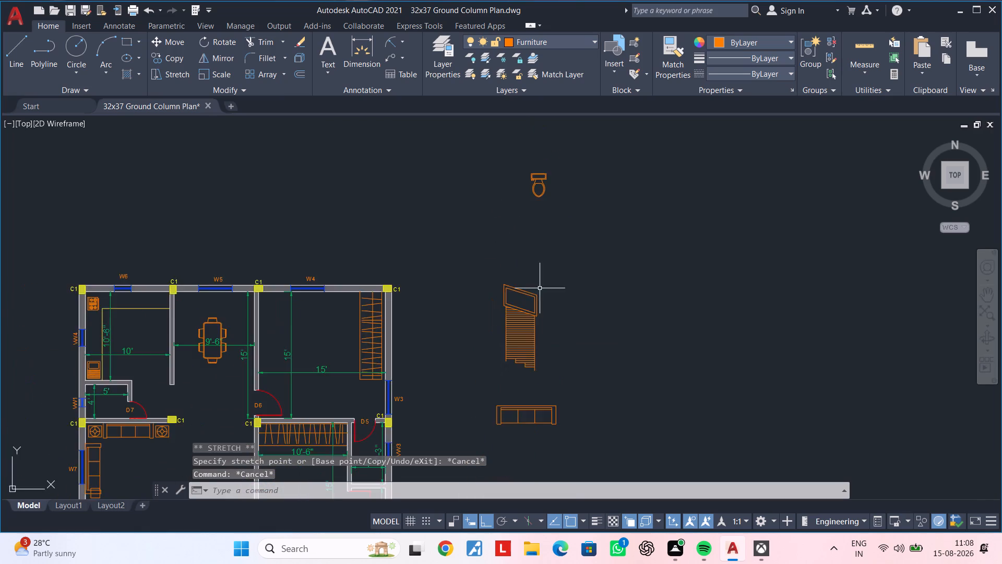
{"action": "middle_click_drag", "start_coordinate": [542, 274], "coordinate": [558, 222]}
{"action": "scroll", "coordinate": [548, 254], "scroll_direction": "down", "scroll_amount": 1}
{"action": "left_click", "coordinate": [548, 250]}
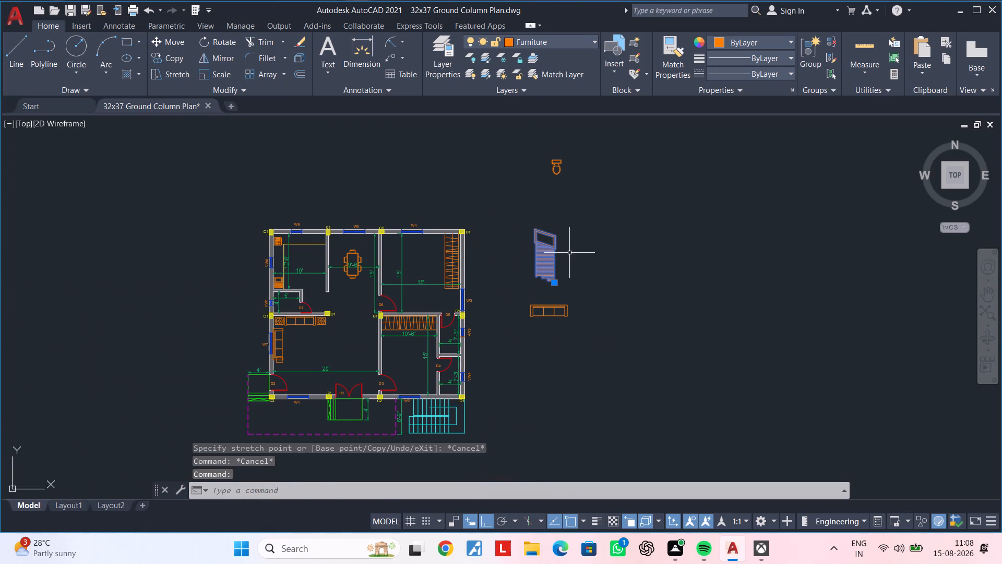
{"action": "key", "text": "Delete"}
Draw a counter outline in the dining area's northwest corner: 2' east from the partition in line with the kitchen counter, then north to the wall.
{"action": "middle_click_drag", "start_coordinate": [534, 256], "coordinate": [599, 166]}
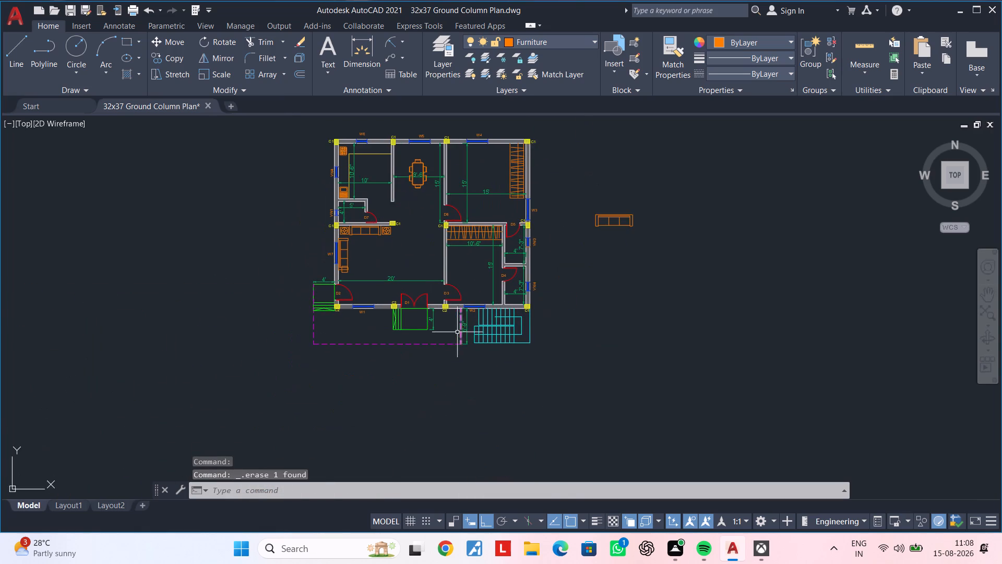
{"action": "scroll", "coordinate": [457, 332], "scroll_direction": "up", "scroll_amount": 1}
{"action": "middle_click_drag", "start_coordinate": [422, 323], "coordinate": [419, 361]}
{"action": "scroll", "coordinate": [421, 352], "scroll_direction": "up", "scroll_amount": 1}
{"action": "middle_click_drag", "start_coordinate": [380, 255], "coordinate": [360, 347]}
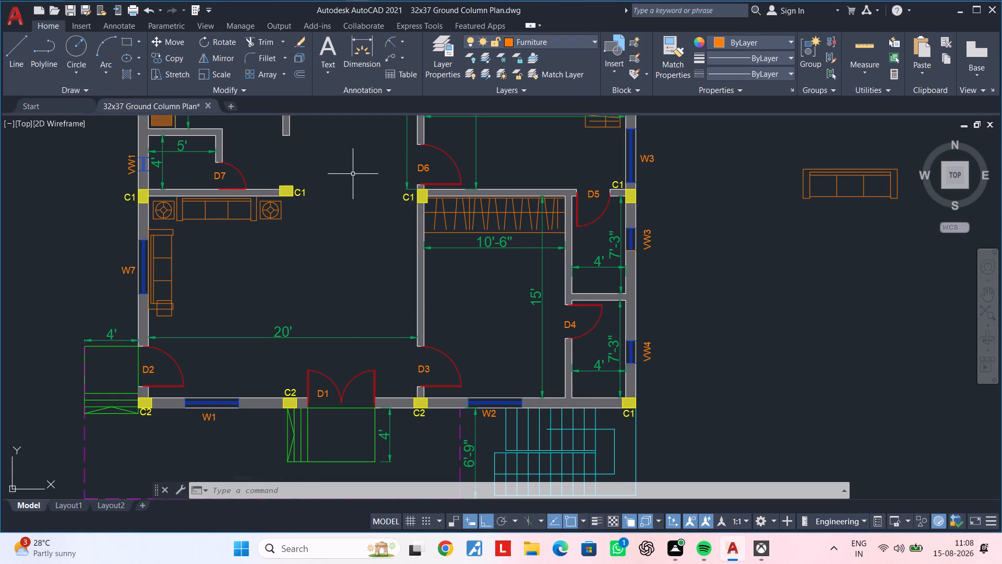
{"action": "middle_click_drag", "start_coordinate": [353, 174], "coordinate": [349, 393]}
{"action": "scroll", "coordinate": [277, 224], "scroll_direction": "up", "scroll_amount": 2}
{"action": "middle_click_drag", "start_coordinate": [306, 236], "coordinate": [270, 248]}
{"action": "key", "text": "Escape"}
{"action": "key", "text": "Escape"}
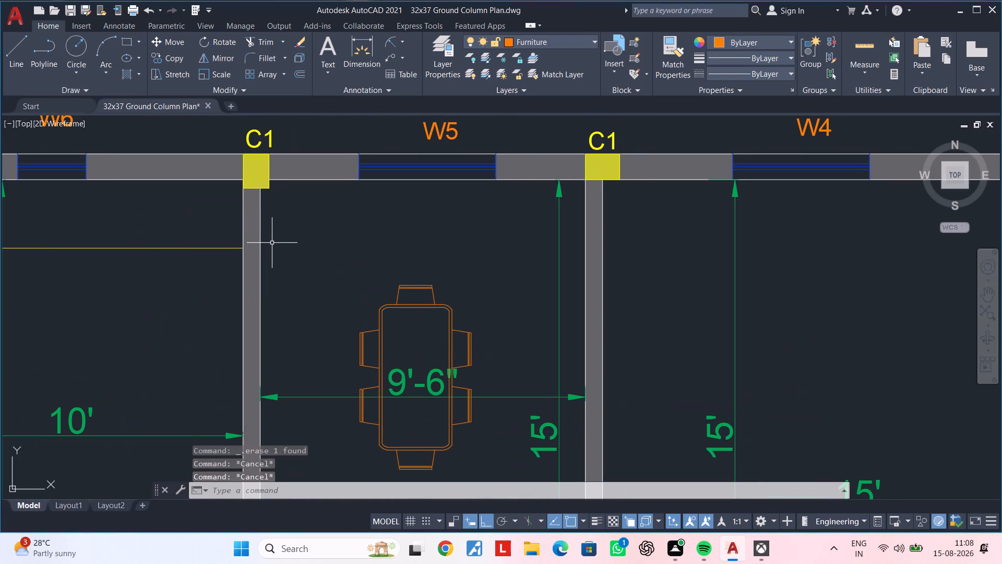
{"action": "key", "text": "l"}
{"action": "key", "text": "space"}
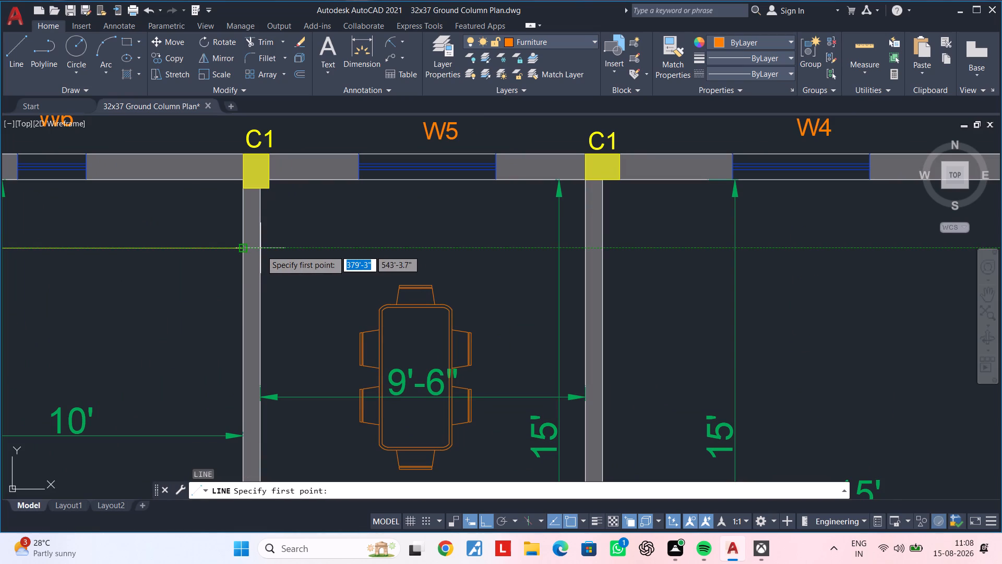
{"action": "left_click", "coordinate": [261, 250]}
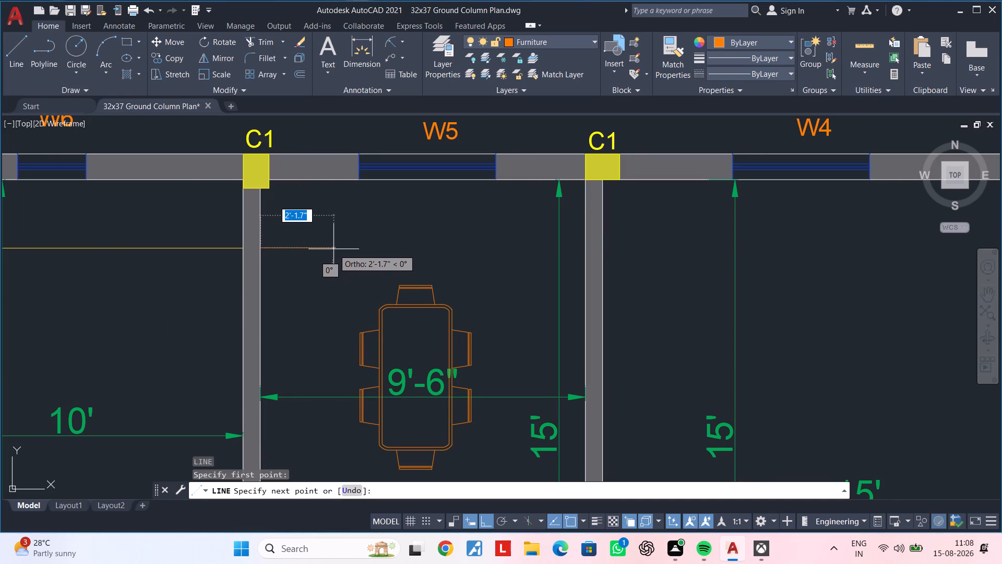
{"action": "type", "text": "2'"}
{"action": "key", "text": "Return"}
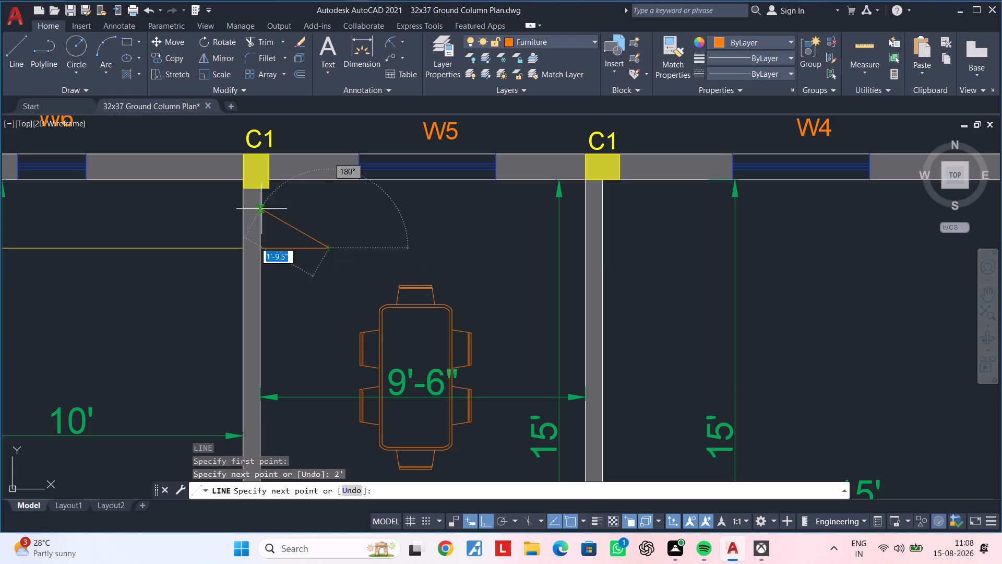
{"action": "left_click", "coordinate": [330, 182]}
{"action": "key", "text": "Escape"}
{"action": "key", "text": "Escape"}
{"action": "key", "text": "Escape"}
{"action": "key", "text": "Escape"}
{"action": "key", "text": "Escape"}
{"action": "key", "text": "Escape"}
{"action": "key", "text": "Escape"}
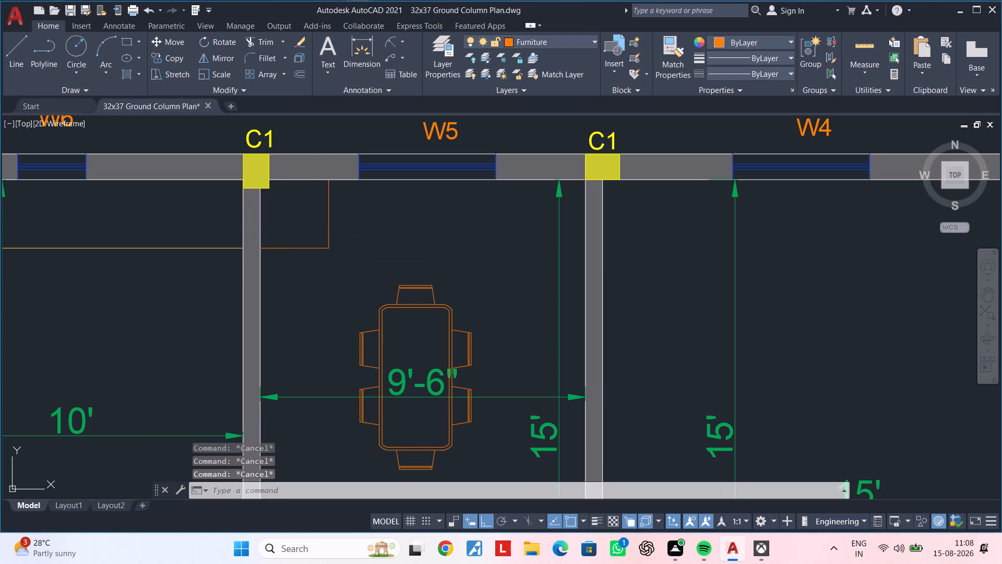
{"action": "key", "text": "Escape"}
{"action": "key", "text": "Escape"}
{"action": "key", "text": "Escape"}
{"action": "key", "text": "Escape"}
{"action": "key", "text": "Escape"}
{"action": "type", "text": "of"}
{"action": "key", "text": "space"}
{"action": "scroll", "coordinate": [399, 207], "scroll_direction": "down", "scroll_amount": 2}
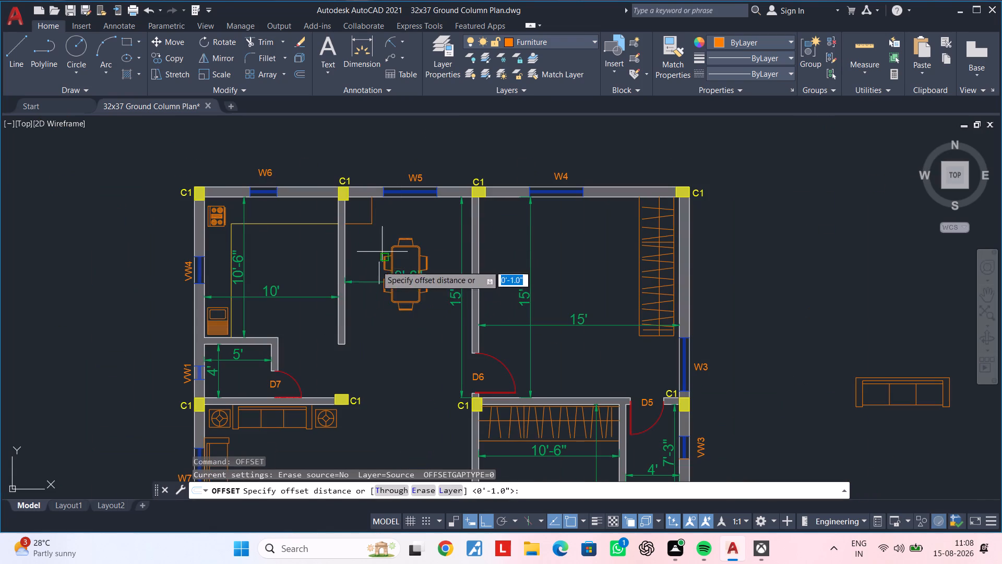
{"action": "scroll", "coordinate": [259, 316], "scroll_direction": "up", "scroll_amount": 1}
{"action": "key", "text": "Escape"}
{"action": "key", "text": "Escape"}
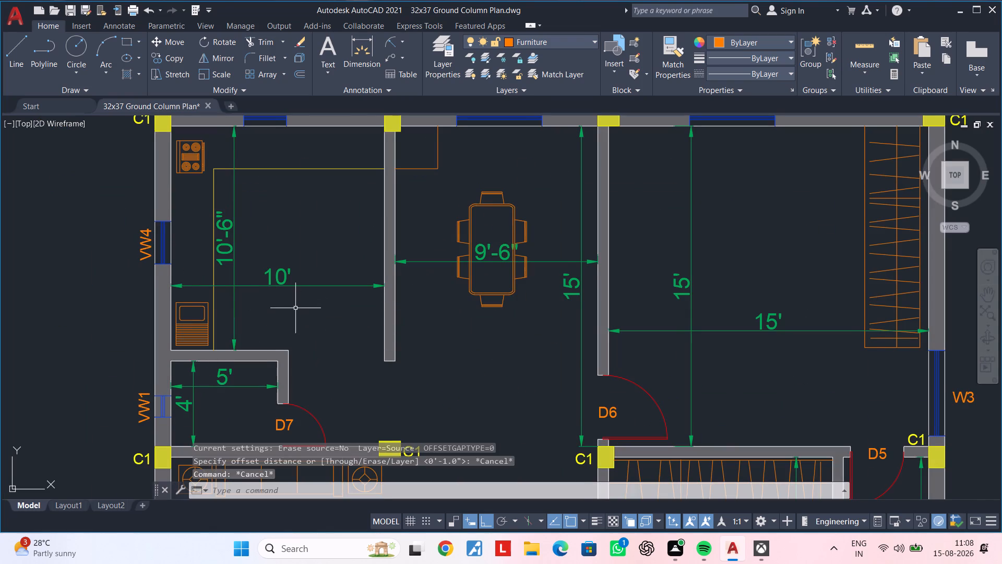
Copy the kitchen sink's rounded bowl outline straight north into the empty space outside the plan.
{"action": "middle_click_drag", "start_coordinate": [298, 324], "coordinate": [301, 349]}
{"action": "middle_click_drag", "start_coordinate": [288, 349], "coordinate": [310, 338]}
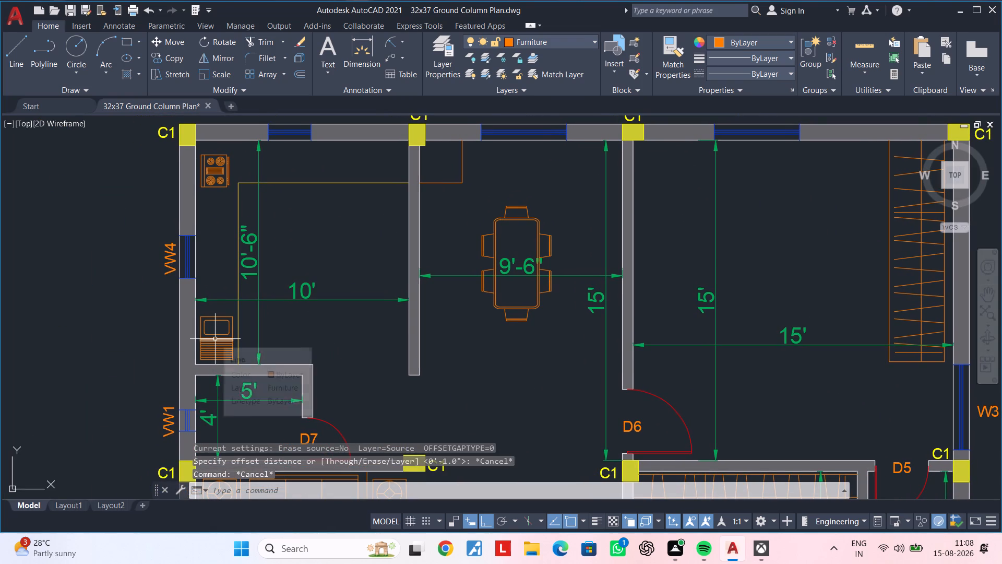
{"action": "scroll", "coordinate": [216, 339], "scroll_direction": "up", "scroll_amount": 2}
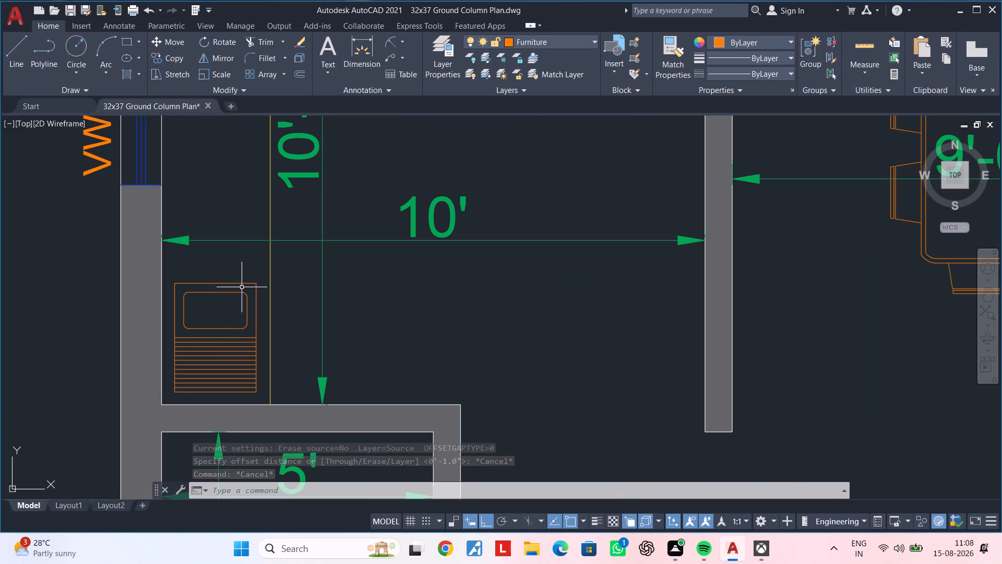
{"action": "left_click", "coordinate": [241, 290]}
{"action": "key", "text": "Escape"}
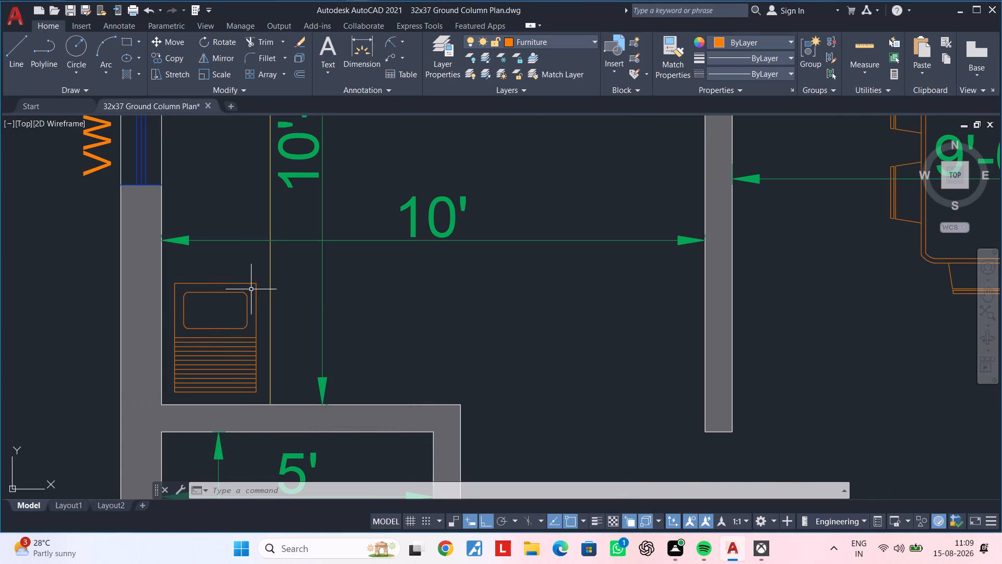
{"action": "left_click", "coordinate": [252, 288]}
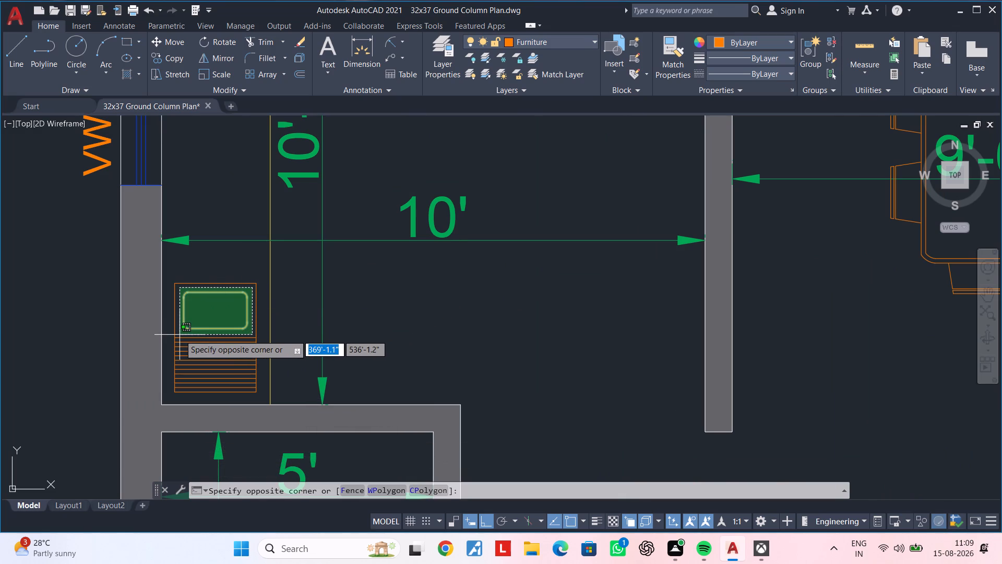
{"action": "left_click", "coordinate": [180, 335]}
{"action": "type", "text": "co"}
{"action": "key", "text": "space"}
{"action": "left_click_drag", "start_coordinate": [250, 328], "coordinate": [255, 328]}
{"action": "scroll", "coordinate": [329, 327], "scroll_direction": "down", "scroll_amount": 4}
{"action": "middle_click_drag", "start_coordinate": [456, 314], "coordinate": [341, 370]}
{"action": "left_click", "coordinate": [332, 226]}
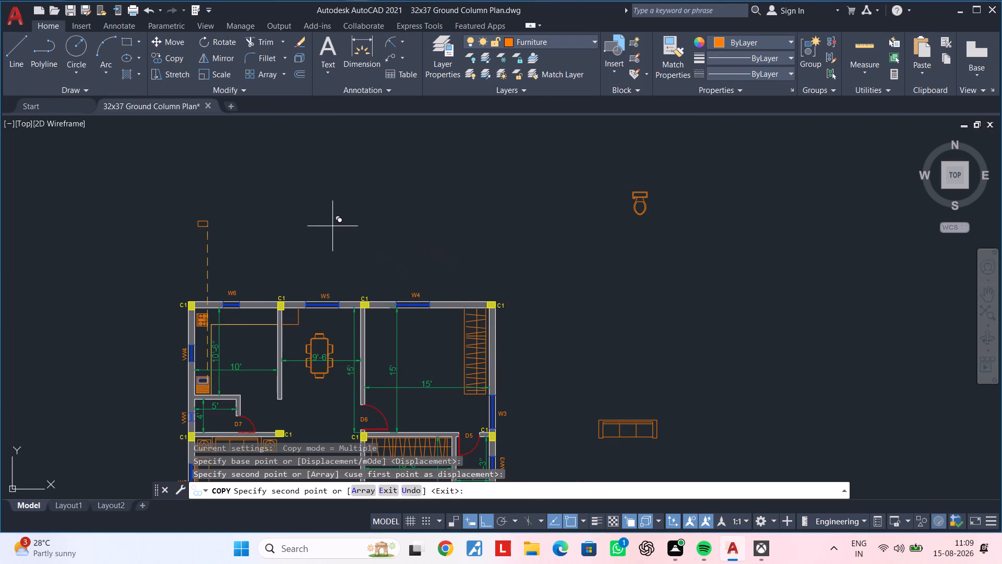
{"action": "key", "text": "Escape"}
{"action": "key", "text": "Escape"}
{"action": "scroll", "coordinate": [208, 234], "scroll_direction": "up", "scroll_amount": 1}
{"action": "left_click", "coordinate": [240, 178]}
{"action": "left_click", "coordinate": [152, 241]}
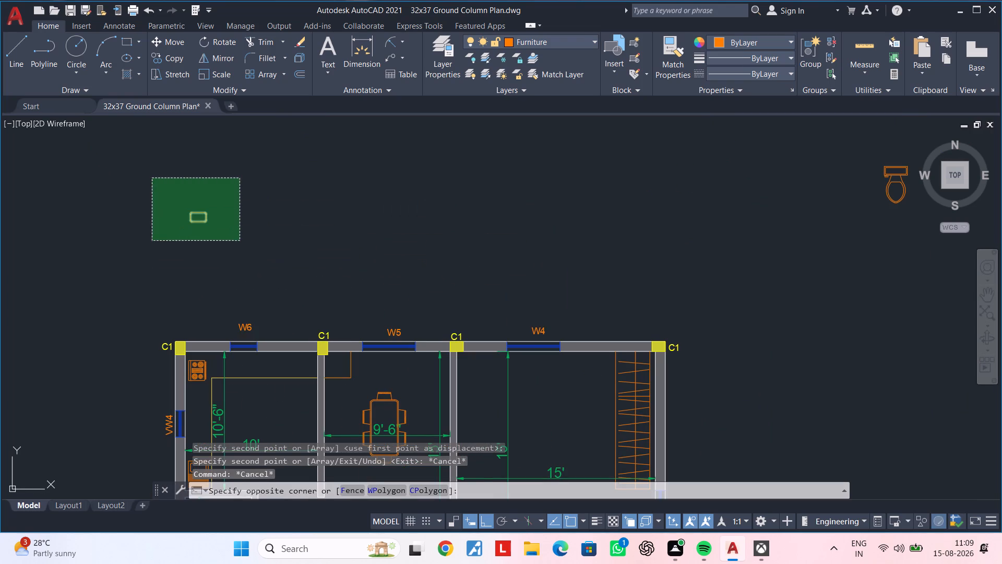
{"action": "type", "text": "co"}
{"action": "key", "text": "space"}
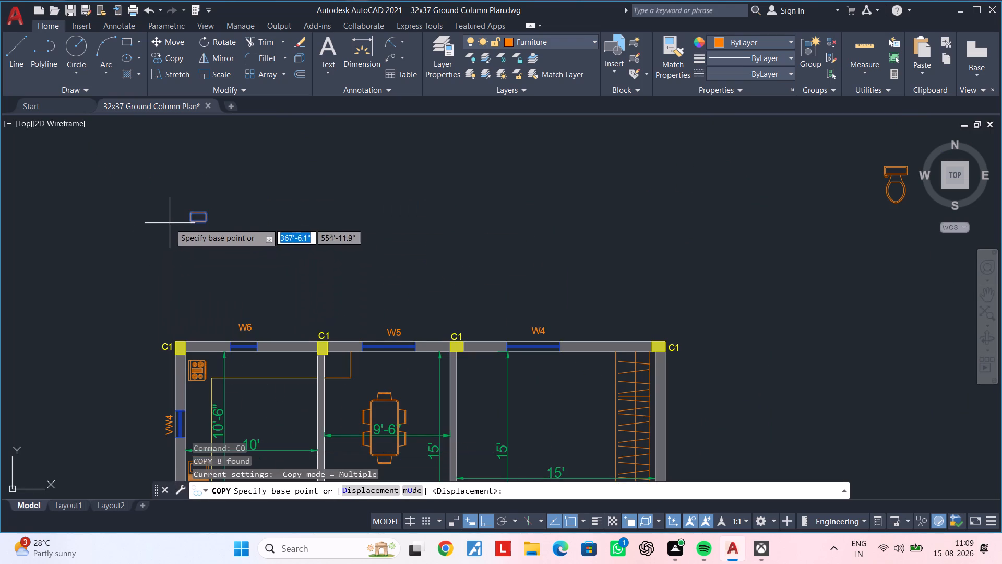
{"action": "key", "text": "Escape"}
Rotate the copied bowl outline a quarter turn so its long sides run north-south.
{"action": "left_click", "coordinate": [218, 185]}
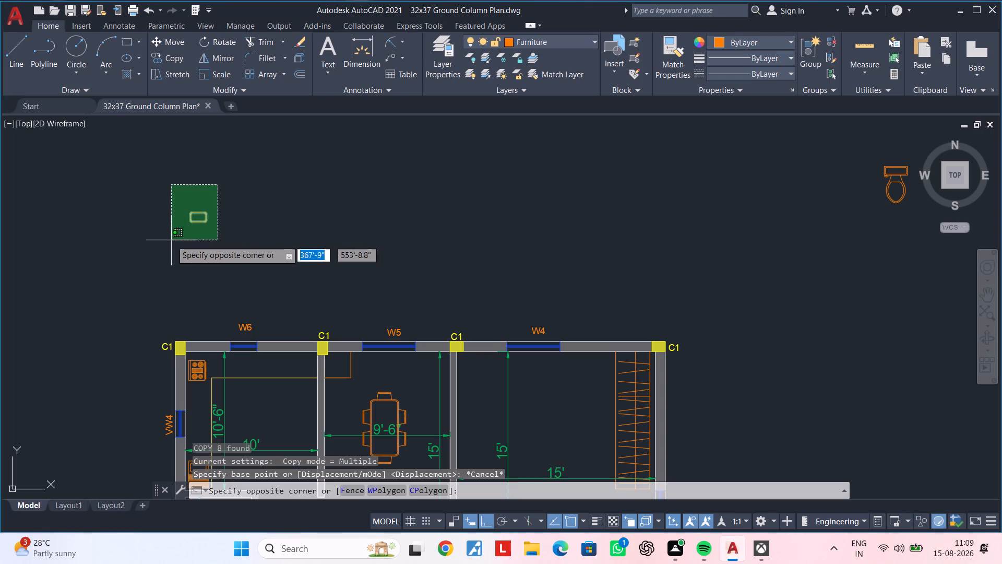
{"action": "left_click", "coordinate": [167, 242]}
{"action": "type", "text": "ro"}
{"action": "key", "text": "space"}
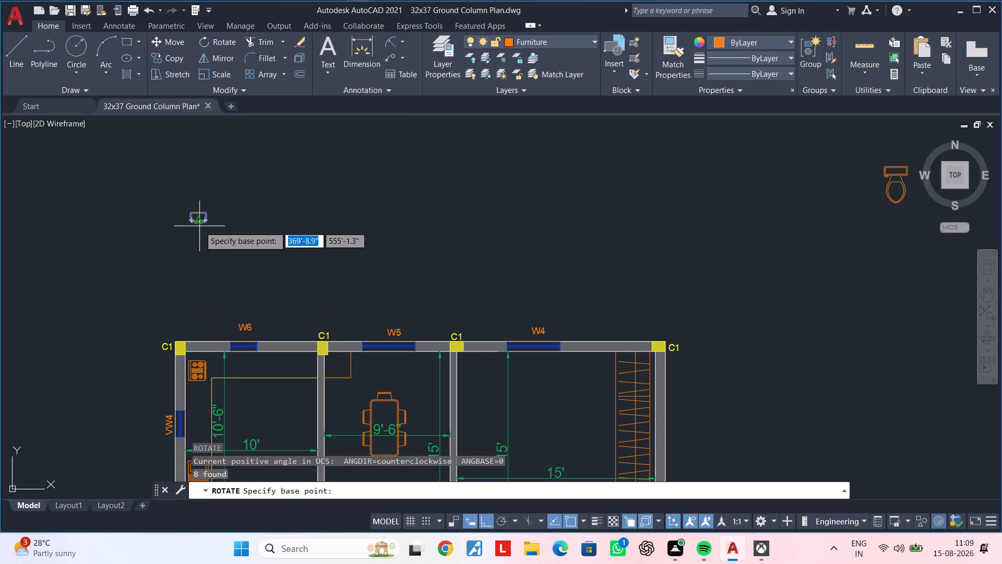
{"action": "left_click", "coordinate": [205, 225]}
{"action": "left_click", "coordinate": [200, 254]}
{"action": "key", "text": "Escape"}
With Ortho off, move the rotated bowl outline to just north of the outer wall, between the dining area's northwest column and window W5.
{"action": "left_click_drag", "start_coordinate": [238, 189], "coordinate": [226, 202]}
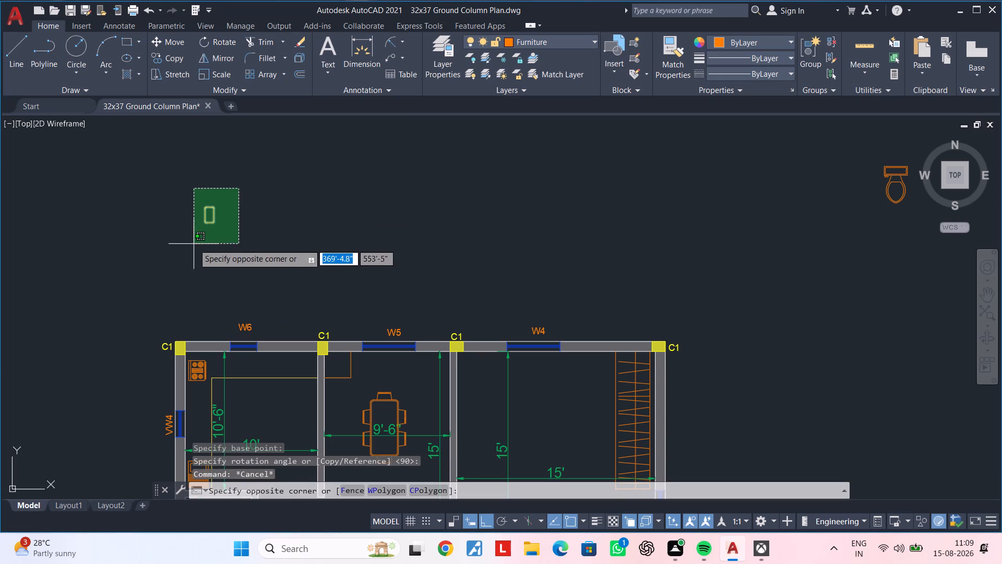
{"action": "left_click", "coordinate": [194, 244]}
{"action": "left_click", "coordinate": [485, 522]}
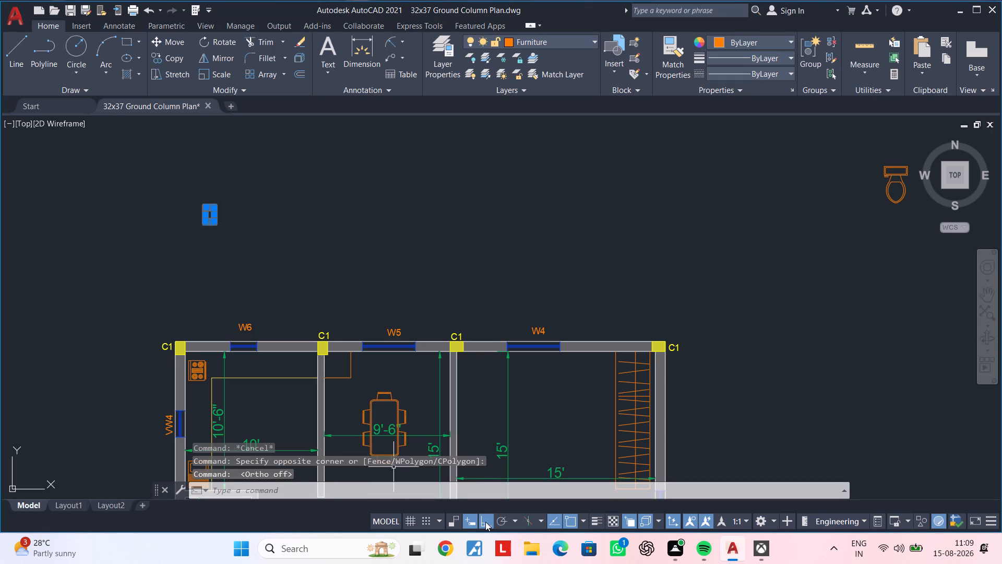
{"action": "type", "text": "m"}
{"action": "key", "text": "space"}
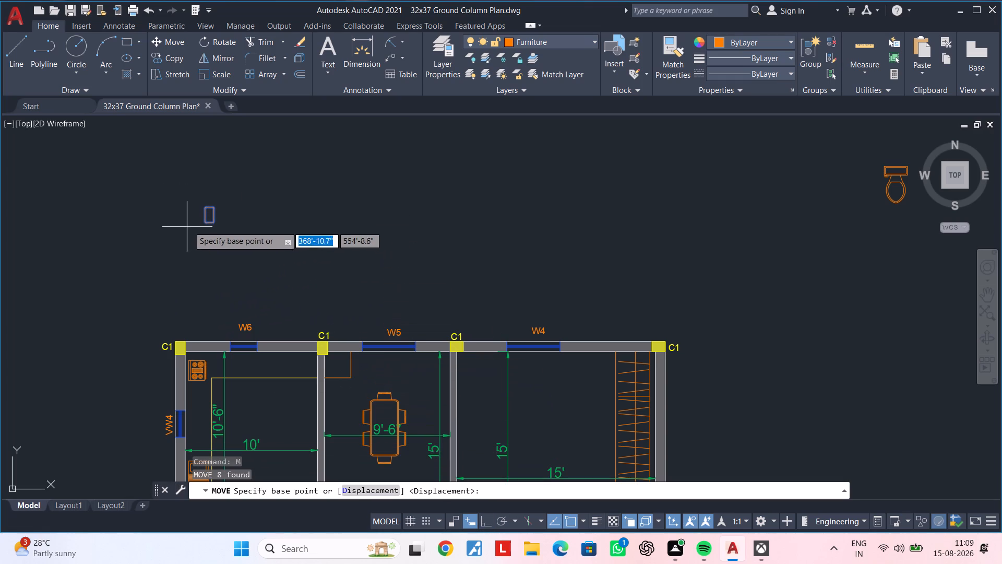
{"action": "left_click", "coordinate": [207, 222]}
{"action": "scroll", "coordinate": [339, 362], "scroll_direction": "up", "scroll_amount": 3}
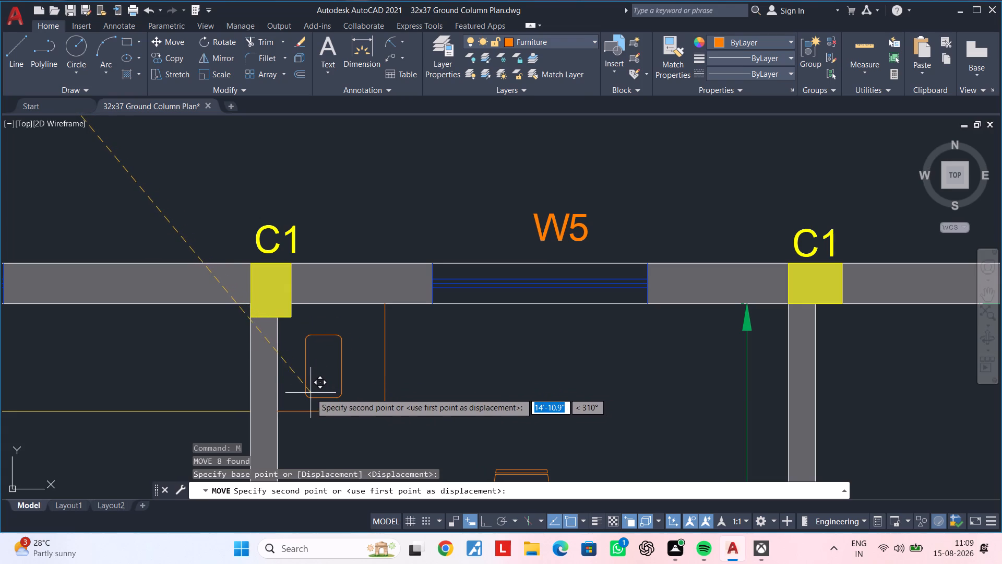
{"action": "left_click", "coordinate": [328, 202]}
{"action": "key", "text": "Escape"}
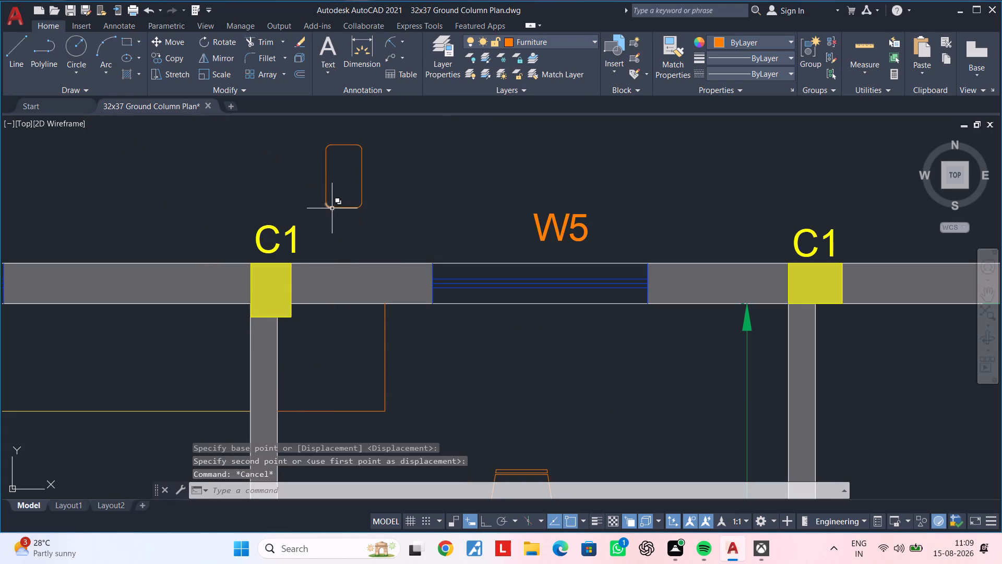
{"action": "key", "text": "Escape"}
Move the bowl outline by its south side's midpoint into the dining counter, about 4" north of the counter's south edge.
{"action": "left_click", "coordinate": [383, 133]}
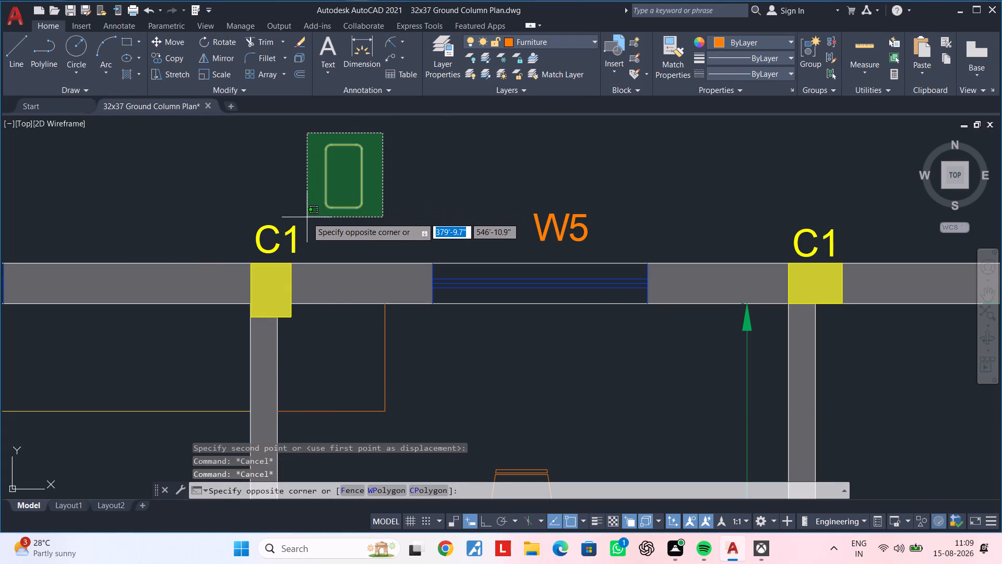
{"action": "left_click", "coordinate": [307, 217]}
{"action": "key", "text": "m"}
{"action": "key", "text": "space"}
{"action": "left_click", "coordinate": [344, 208]}
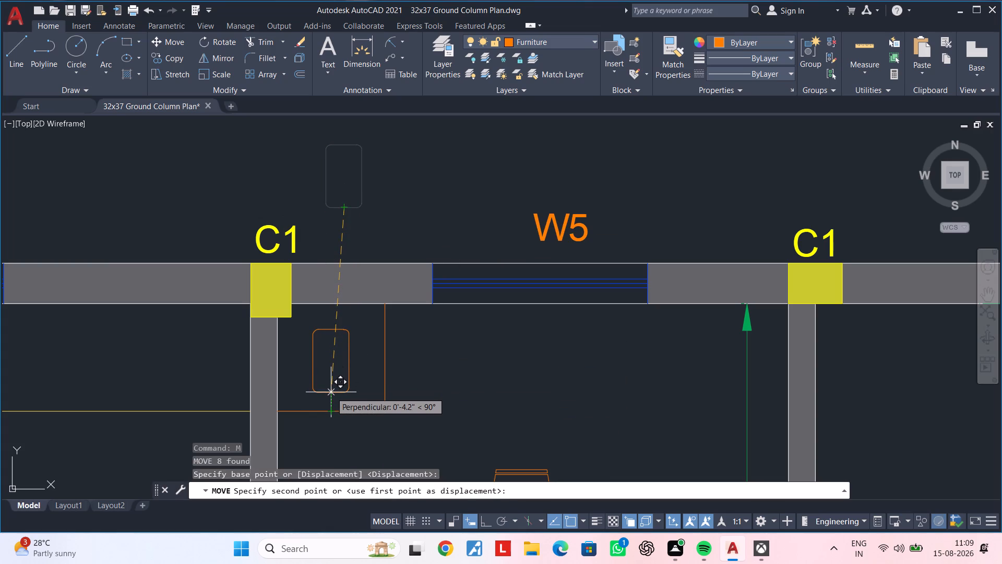
{"action": "left_click", "coordinate": [331, 391]}
{"action": "key", "text": "Escape"}
{"action": "middle_click_drag", "start_coordinate": [360, 380], "coordinate": [378, 366]}
{"action": "key", "text": "Escape"}
Move the bowl's east side line about 4" outward and its west side line outward by a similar distance.
{"action": "scroll", "coordinate": [374, 350], "scroll_direction": "up", "scroll_amount": 1}
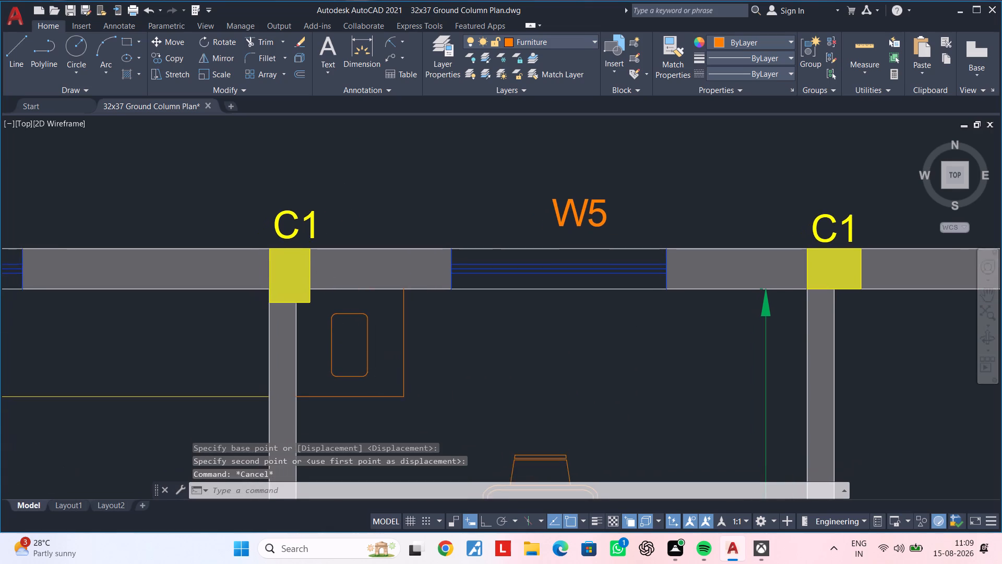
{"action": "scroll", "coordinate": [374, 350], "scroll_direction": "up", "scroll_amount": 1}
{"action": "key", "text": "Escape"}
{"action": "middle_click_drag", "start_coordinate": [375, 347], "coordinate": [383, 344]}
{"action": "key", "text": "Escape"}
{"action": "left_click", "coordinate": [361, 337]}
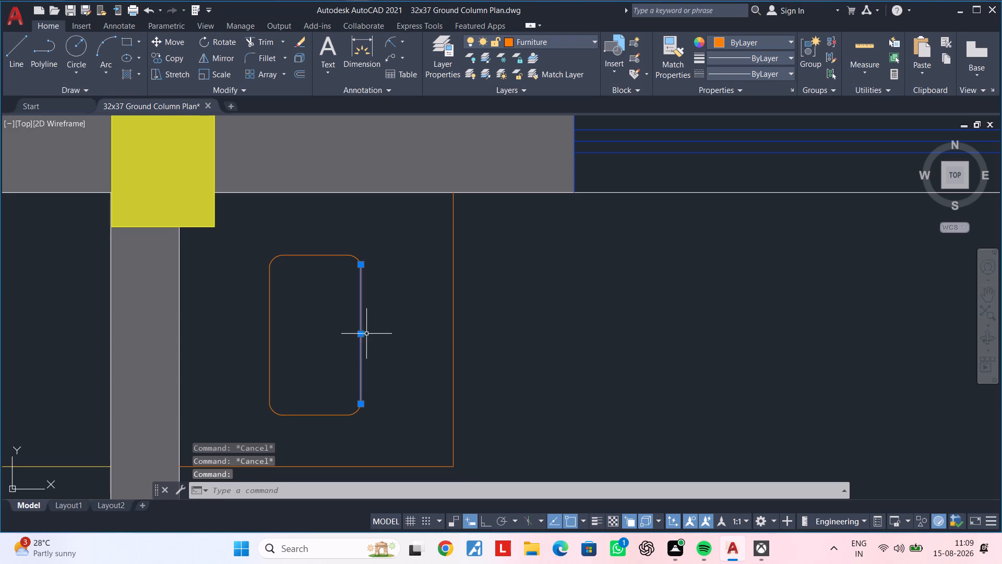
{"action": "left_click", "coordinate": [361, 337]}
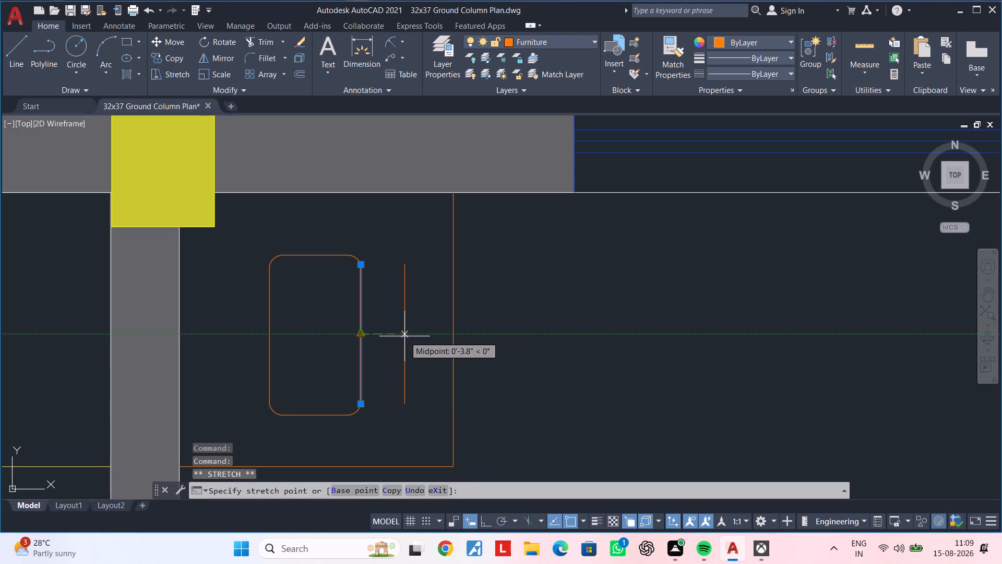
{"action": "left_click", "coordinate": [404, 336]}
{"action": "left_click", "coordinate": [269, 339]}
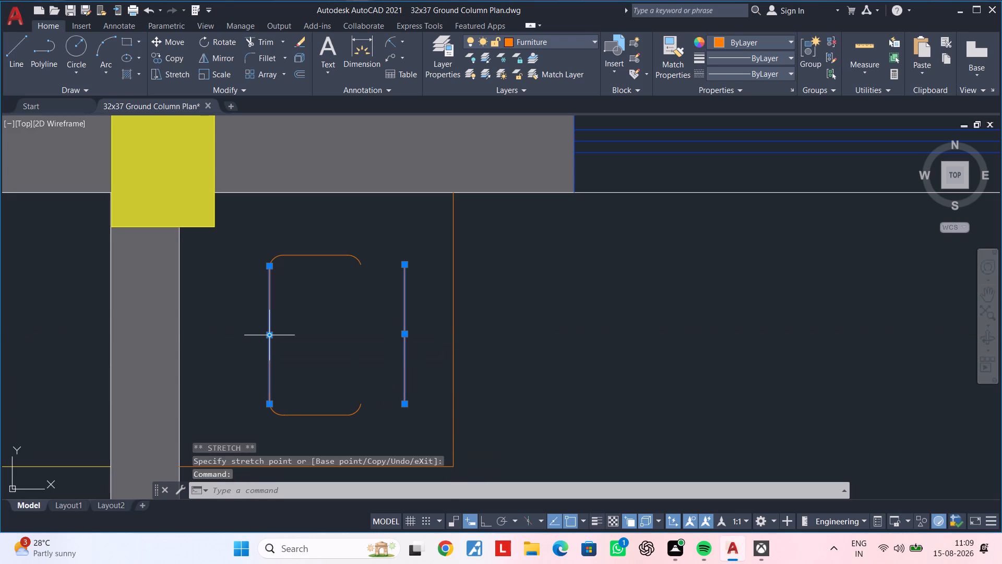
{"action": "left_click", "coordinate": [270, 334]}
{"action": "left_click", "coordinate": [230, 334]}
{"action": "key", "text": "Escape"}
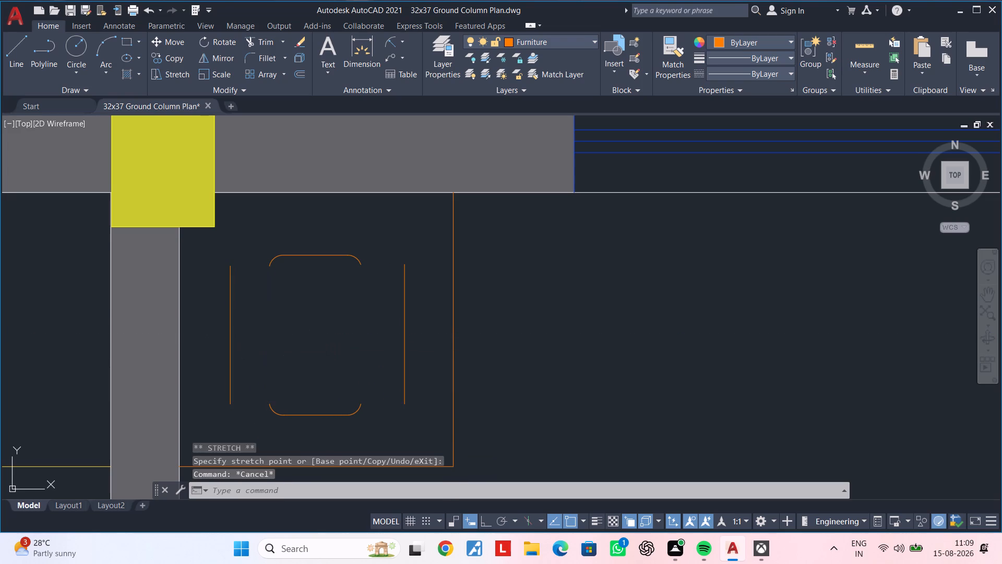
{"action": "key", "text": "Escape"}
{"action": "key", "text": "Escape"}
{"action": "key", "text": "Escape"}
{"action": "key", "text": "Escape"}
{"action": "key", "text": "Escape"}
{"action": "key", "text": "Escape"}
{"action": "key", "text": "Escape"}
{"action": "key", "text": "Escape"}
{"action": "key", "text": "Escape"}
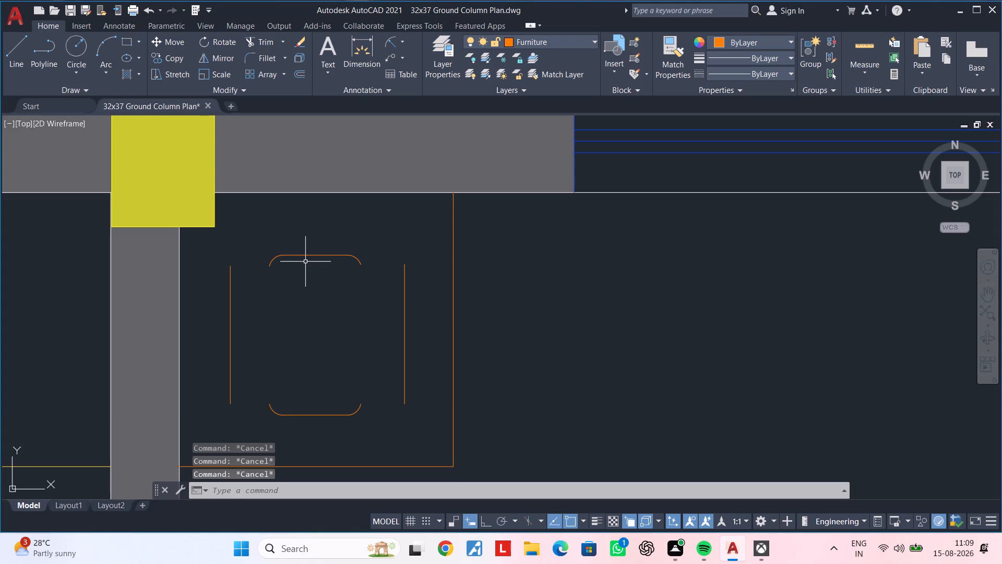
{"action": "key", "text": "Escape"}
Move the bowl's north and south side lines outward, towards the wall and the counter's south edge.
{"action": "left_click", "coordinate": [306, 256]}
{"action": "left_click", "coordinate": [317, 256]}
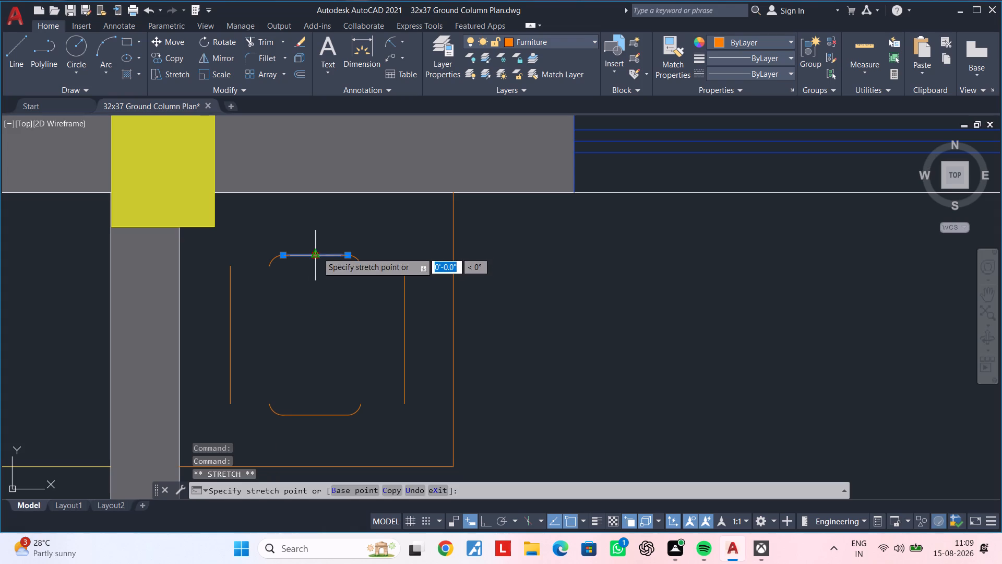
{"action": "left_click", "coordinate": [316, 237]}
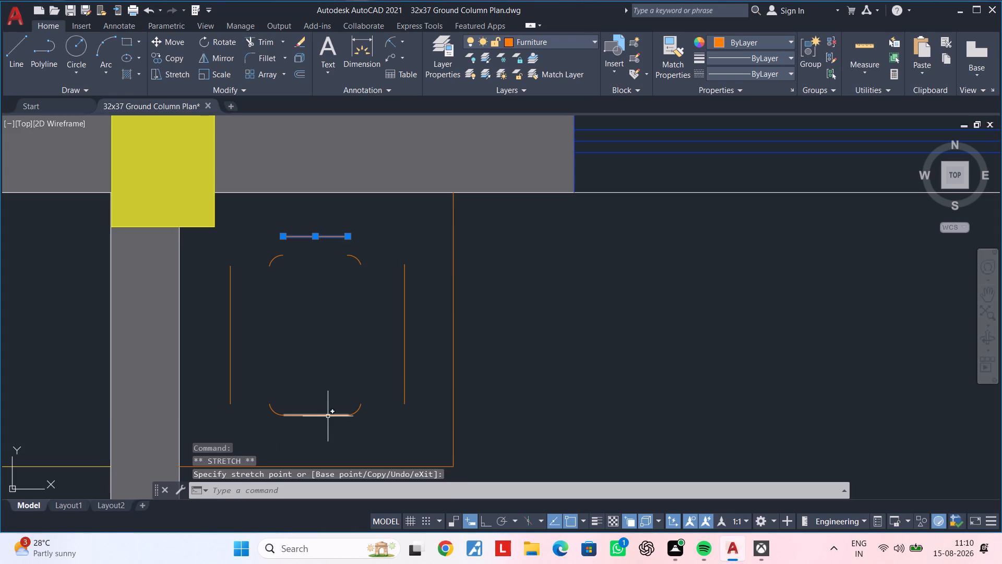
{"action": "left_click", "coordinate": [320, 414]}
{"action": "left_click", "coordinate": [318, 417]}
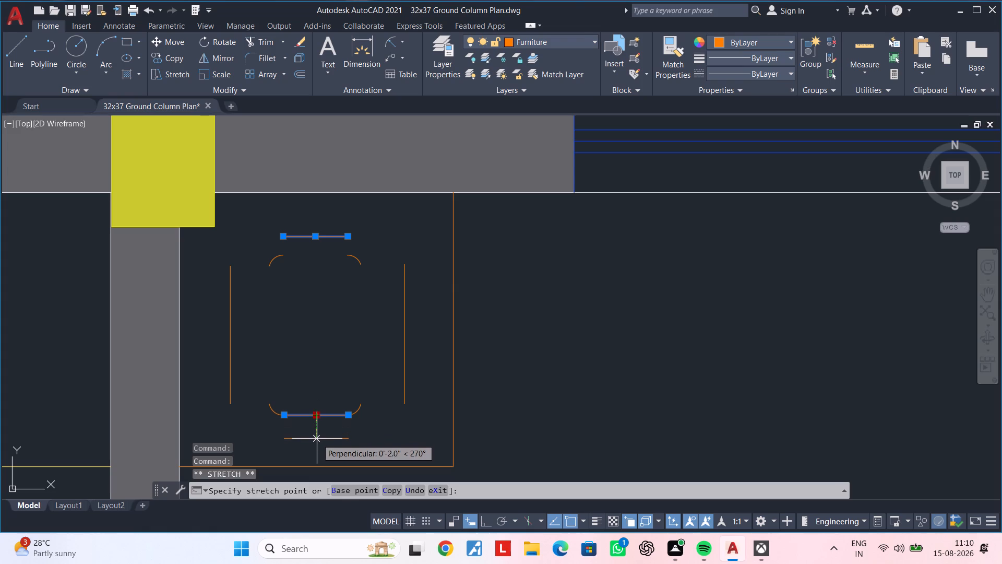
{"action": "left_click", "coordinate": [313, 449]}
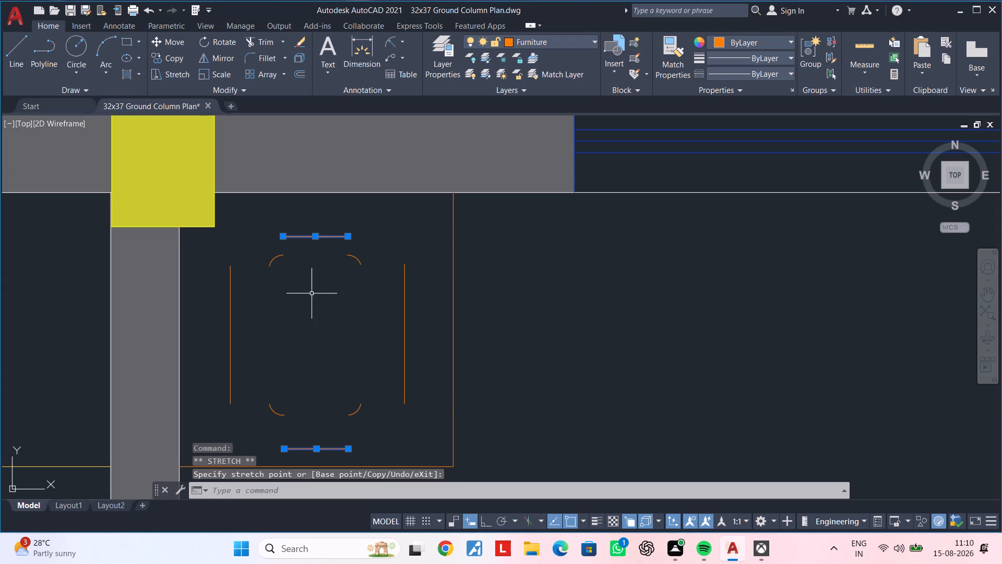
{"action": "left_click", "coordinate": [317, 234]}
{"action": "left_click", "coordinate": [317, 222]}
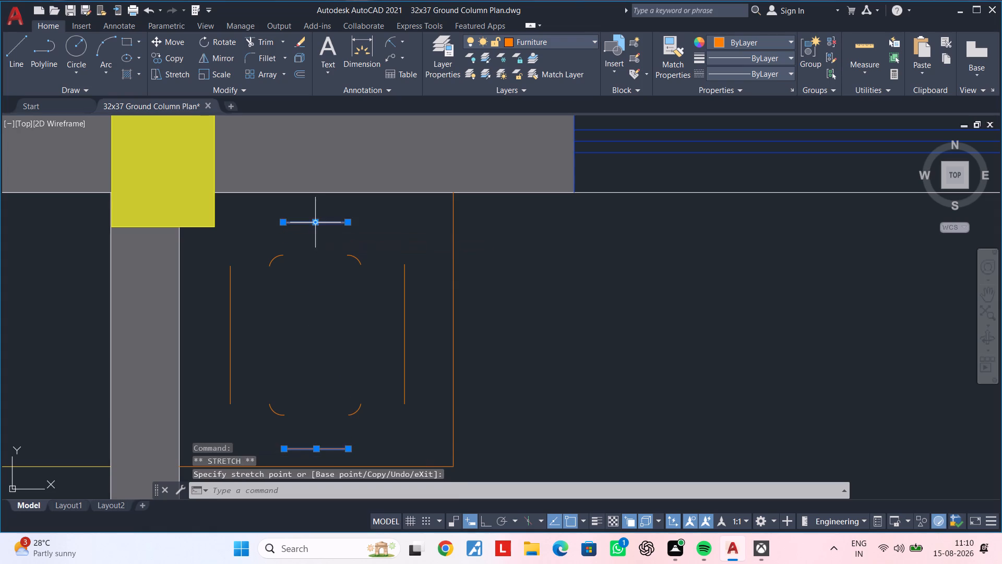
{"action": "key", "text": "Escape"}
{"action": "key", "text": "Escape"}
{"action": "middle_click_drag", "start_coordinate": [317, 311], "coordinate": [324, 305]}
{"action": "key", "text": "Escape"}
{"action": "key", "text": "Escape"}
{"action": "key", "text": "Escape"}
{"action": "key", "text": "Escape"}
{"action": "key", "text": "Escape"}
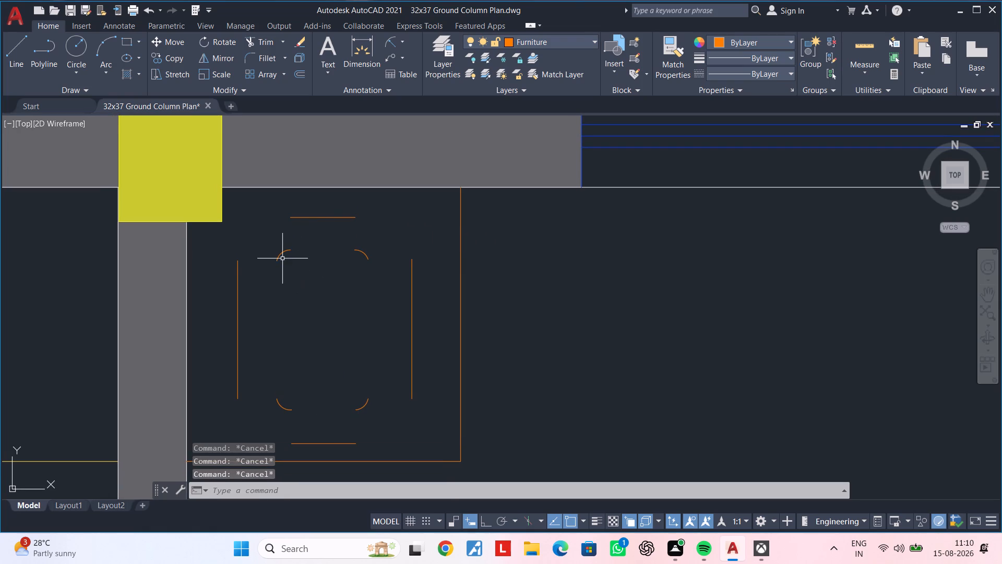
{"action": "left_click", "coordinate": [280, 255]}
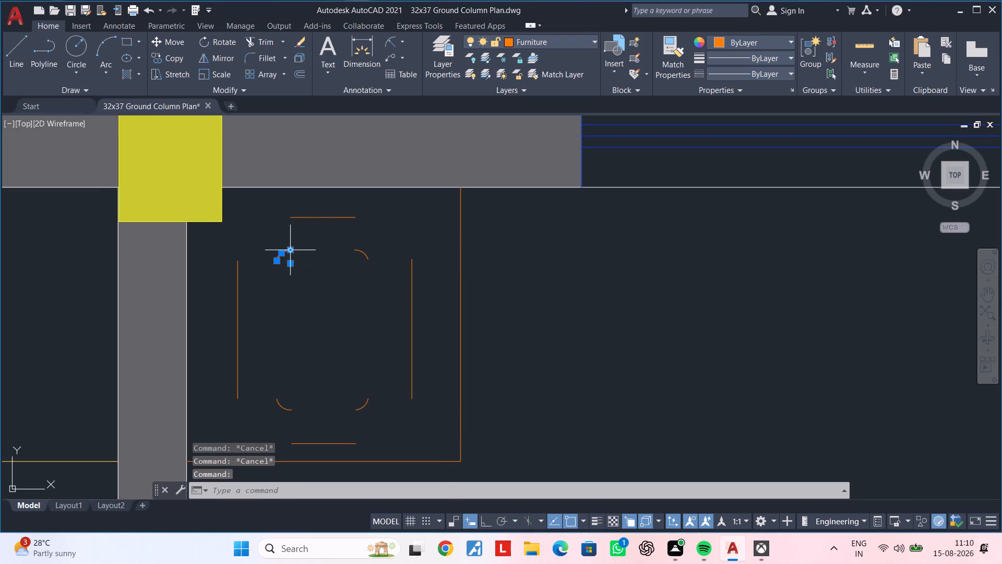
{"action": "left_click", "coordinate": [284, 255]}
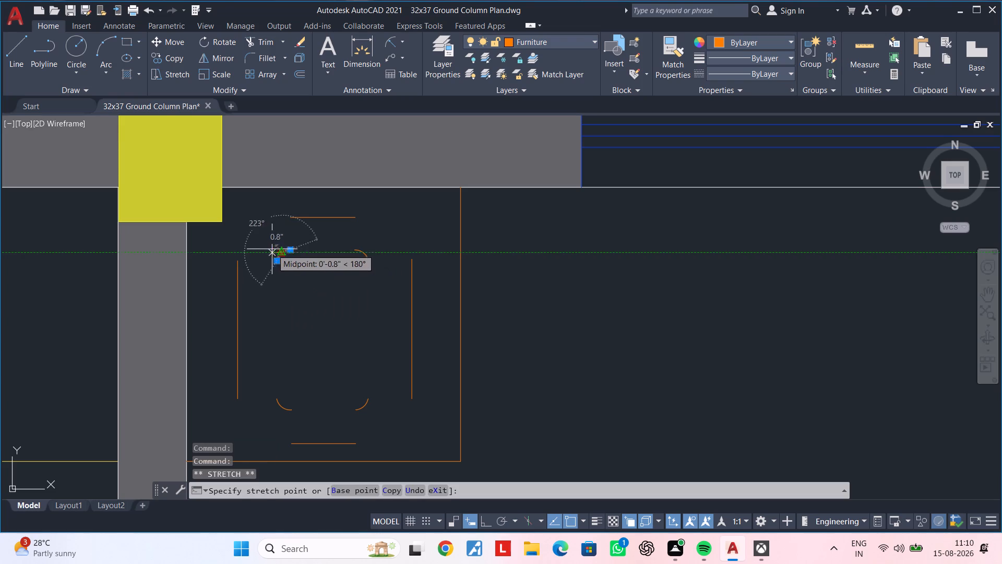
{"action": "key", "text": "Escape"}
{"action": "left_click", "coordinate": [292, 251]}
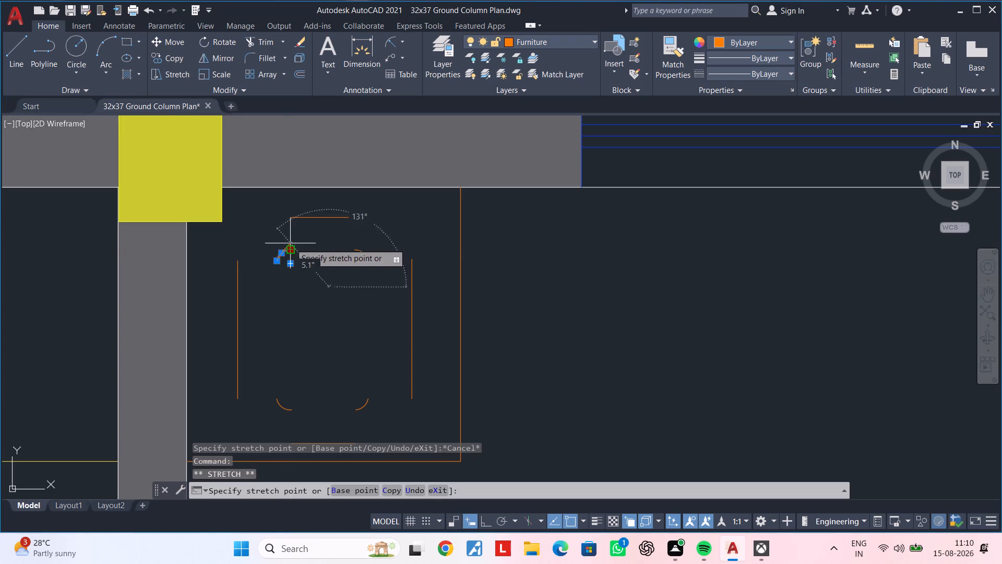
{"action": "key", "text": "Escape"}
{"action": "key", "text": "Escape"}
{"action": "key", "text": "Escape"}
Move the bowl's northwest corner arc about 2.9" north so it joins the west end of the north line.
{"action": "left_click", "coordinate": [298, 242]}
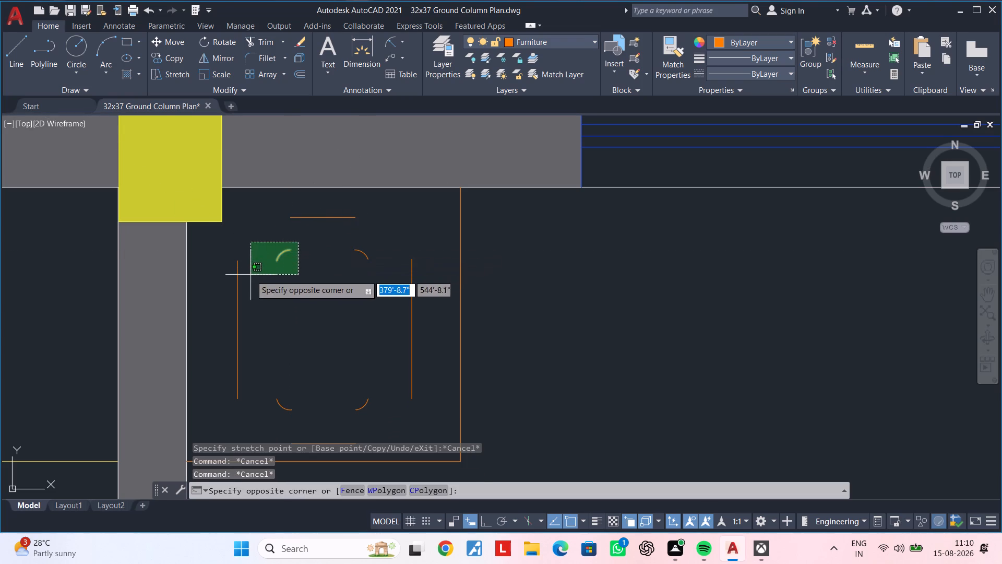
{"action": "left_click", "coordinate": [250, 275]}
{"action": "type", "text": "m"}
{"action": "key", "text": "space"}
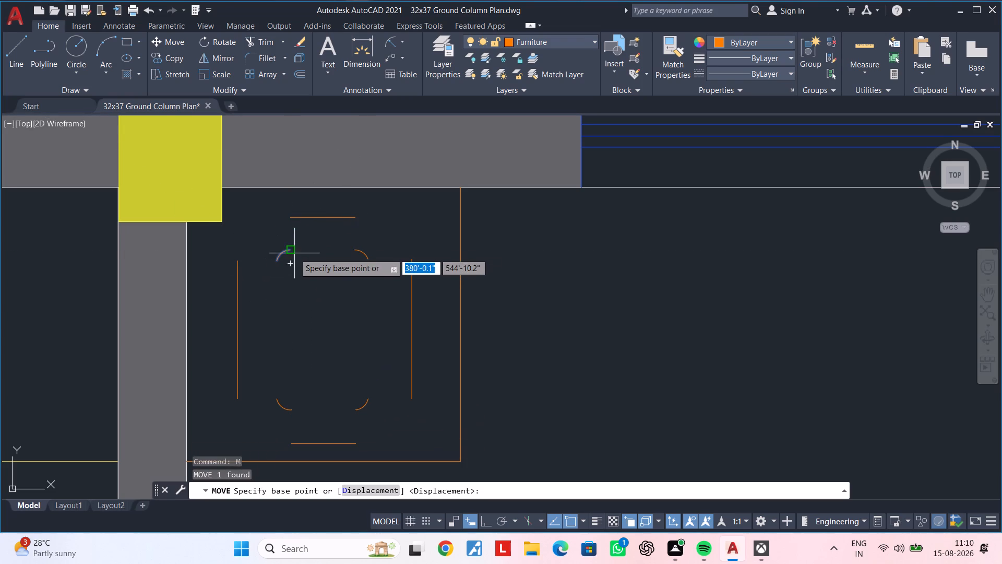
{"action": "left_click", "coordinate": [290, 253]}
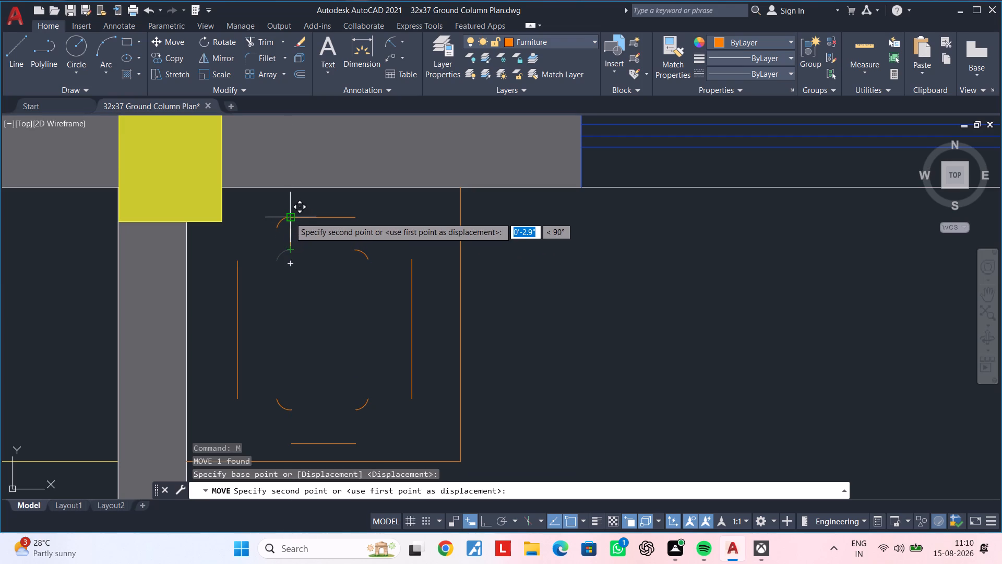
{"action": "left_click", "coordinate": [290, 217]}
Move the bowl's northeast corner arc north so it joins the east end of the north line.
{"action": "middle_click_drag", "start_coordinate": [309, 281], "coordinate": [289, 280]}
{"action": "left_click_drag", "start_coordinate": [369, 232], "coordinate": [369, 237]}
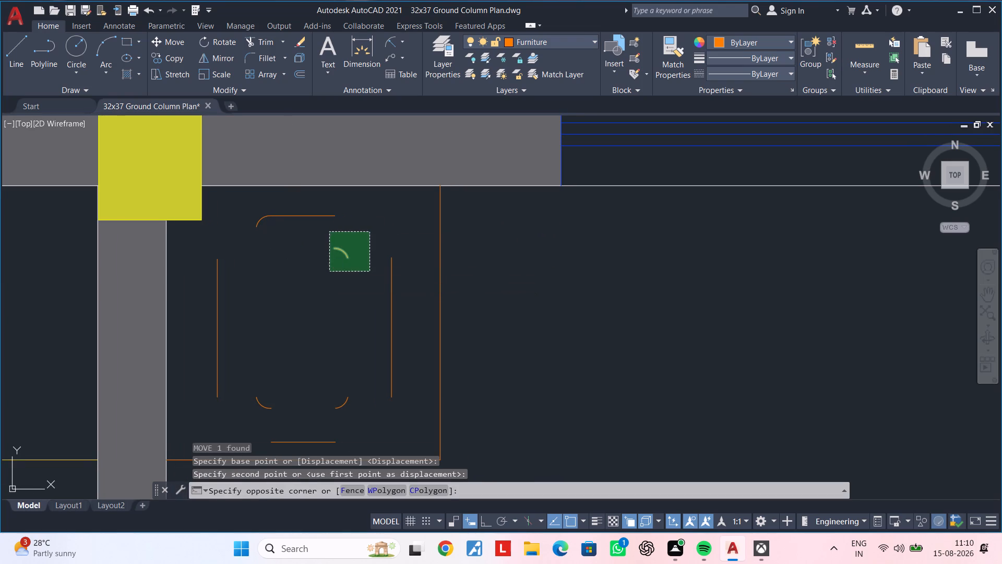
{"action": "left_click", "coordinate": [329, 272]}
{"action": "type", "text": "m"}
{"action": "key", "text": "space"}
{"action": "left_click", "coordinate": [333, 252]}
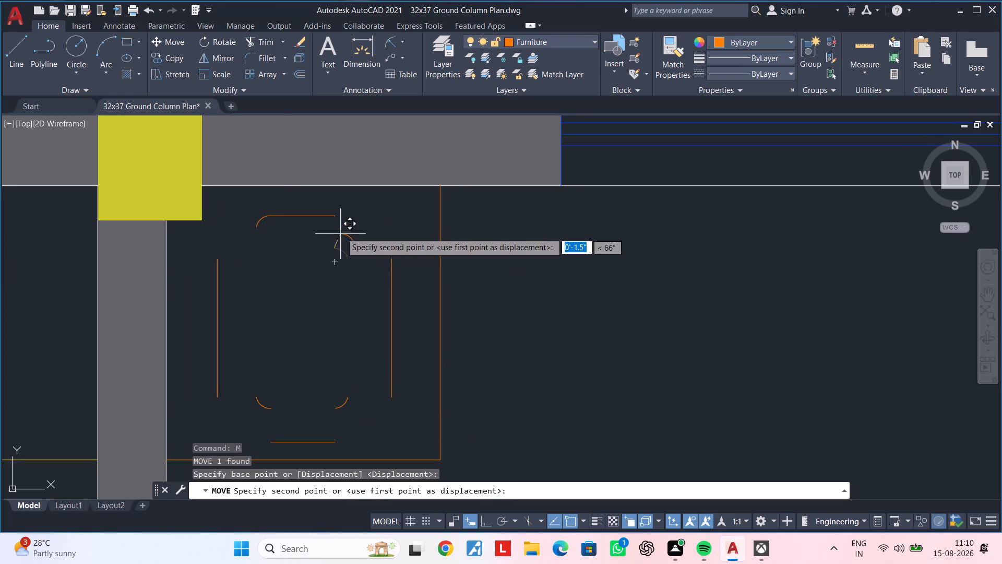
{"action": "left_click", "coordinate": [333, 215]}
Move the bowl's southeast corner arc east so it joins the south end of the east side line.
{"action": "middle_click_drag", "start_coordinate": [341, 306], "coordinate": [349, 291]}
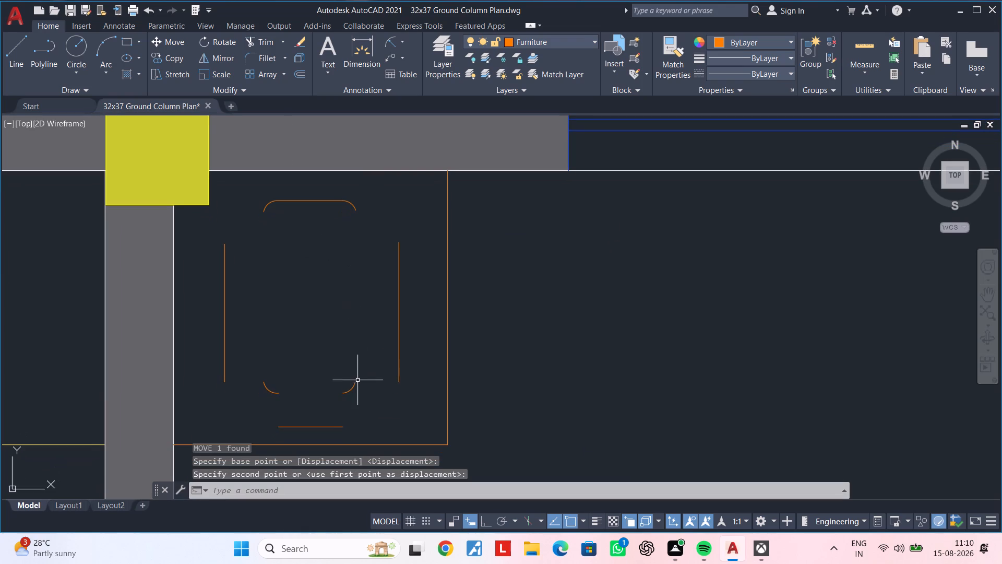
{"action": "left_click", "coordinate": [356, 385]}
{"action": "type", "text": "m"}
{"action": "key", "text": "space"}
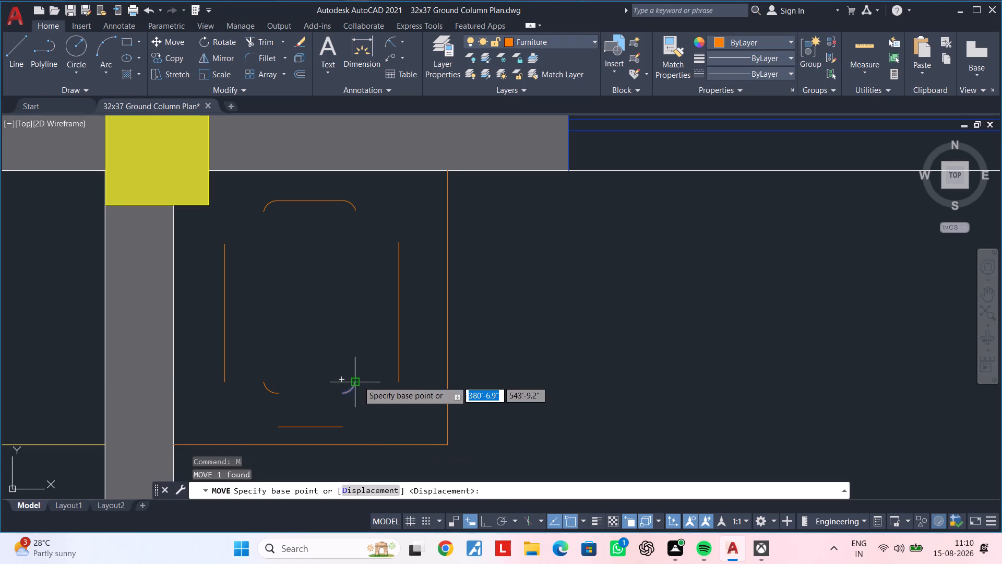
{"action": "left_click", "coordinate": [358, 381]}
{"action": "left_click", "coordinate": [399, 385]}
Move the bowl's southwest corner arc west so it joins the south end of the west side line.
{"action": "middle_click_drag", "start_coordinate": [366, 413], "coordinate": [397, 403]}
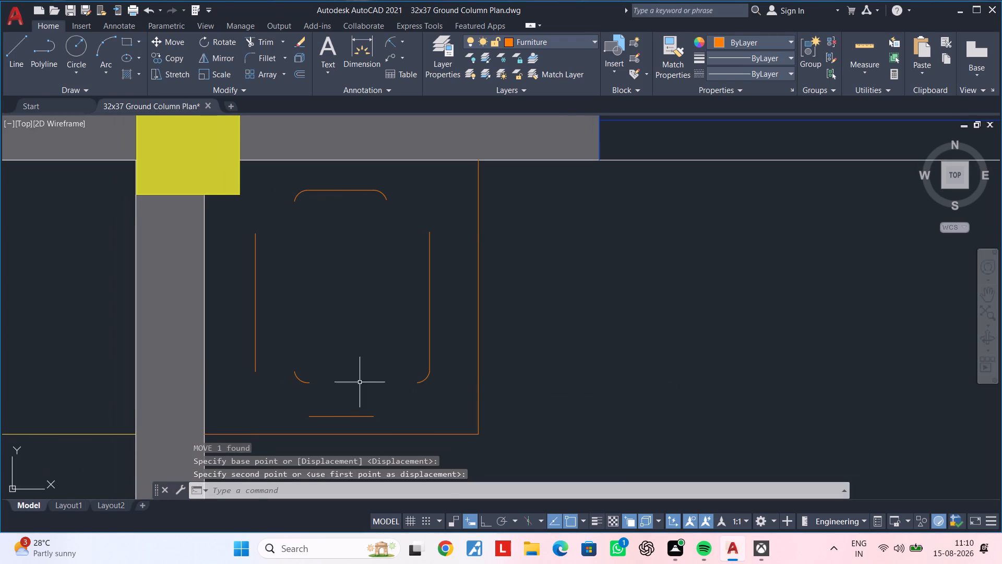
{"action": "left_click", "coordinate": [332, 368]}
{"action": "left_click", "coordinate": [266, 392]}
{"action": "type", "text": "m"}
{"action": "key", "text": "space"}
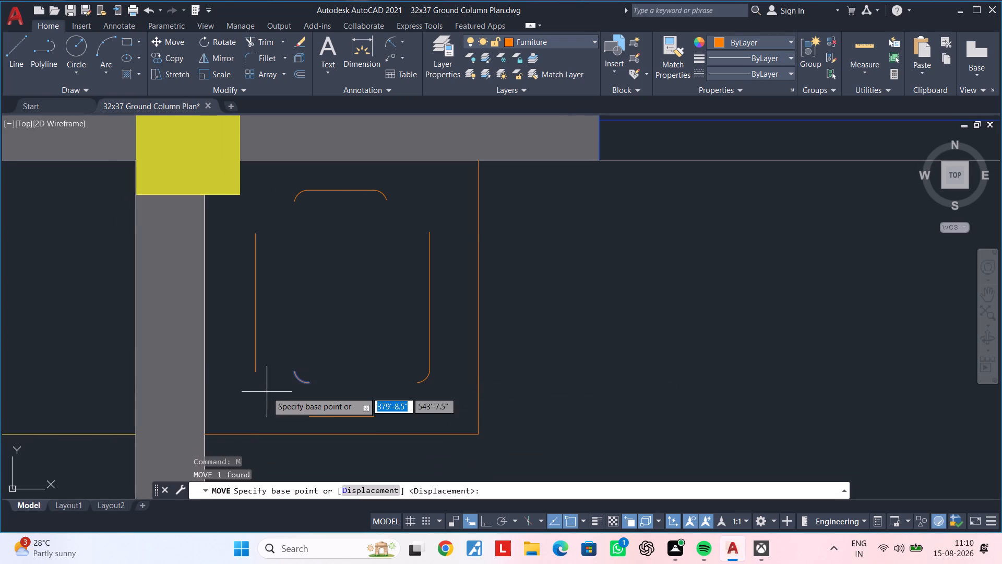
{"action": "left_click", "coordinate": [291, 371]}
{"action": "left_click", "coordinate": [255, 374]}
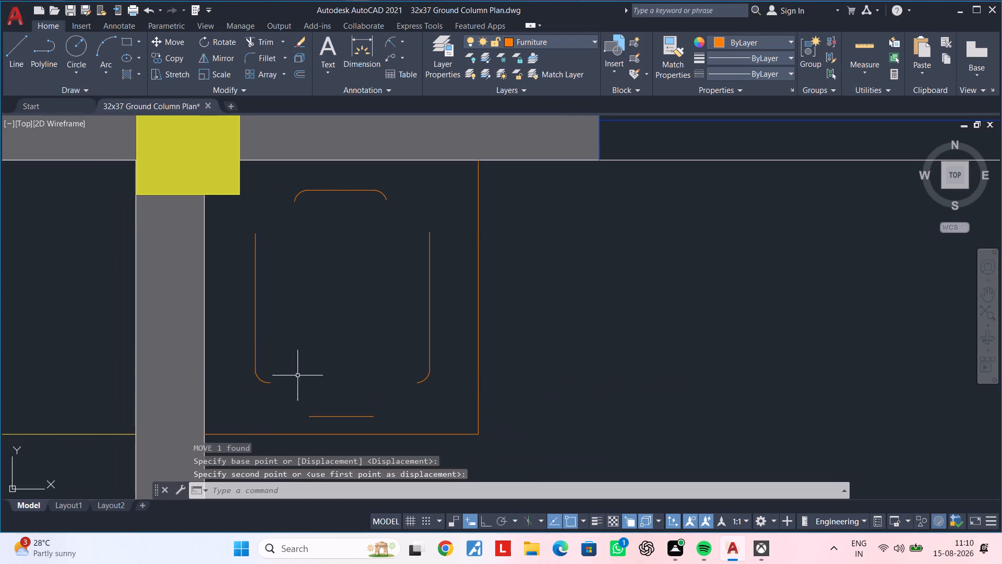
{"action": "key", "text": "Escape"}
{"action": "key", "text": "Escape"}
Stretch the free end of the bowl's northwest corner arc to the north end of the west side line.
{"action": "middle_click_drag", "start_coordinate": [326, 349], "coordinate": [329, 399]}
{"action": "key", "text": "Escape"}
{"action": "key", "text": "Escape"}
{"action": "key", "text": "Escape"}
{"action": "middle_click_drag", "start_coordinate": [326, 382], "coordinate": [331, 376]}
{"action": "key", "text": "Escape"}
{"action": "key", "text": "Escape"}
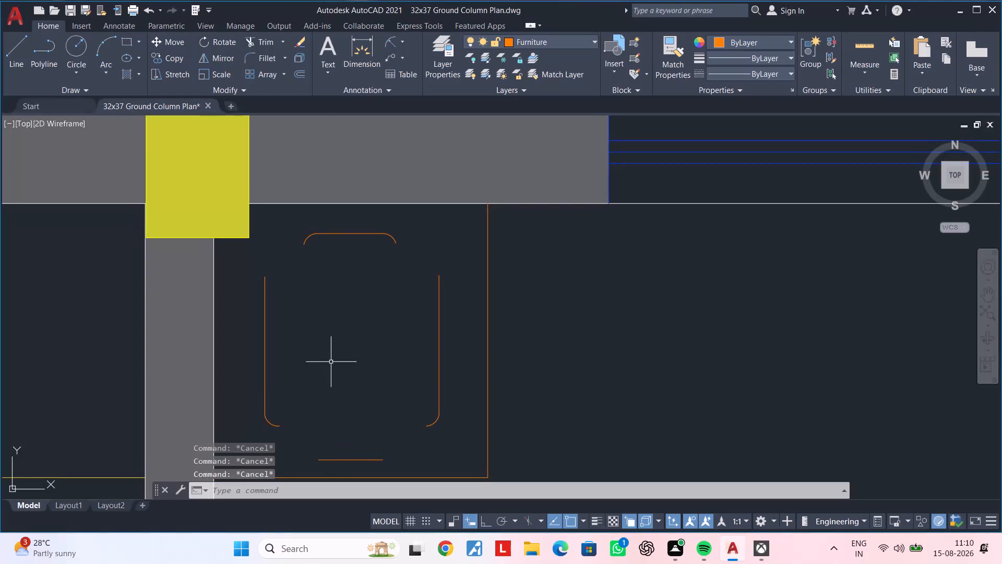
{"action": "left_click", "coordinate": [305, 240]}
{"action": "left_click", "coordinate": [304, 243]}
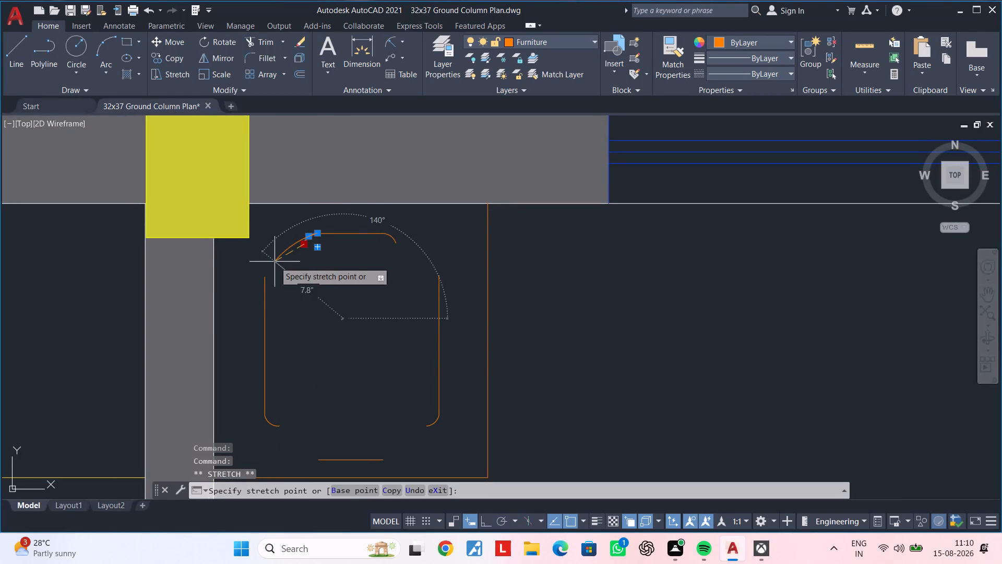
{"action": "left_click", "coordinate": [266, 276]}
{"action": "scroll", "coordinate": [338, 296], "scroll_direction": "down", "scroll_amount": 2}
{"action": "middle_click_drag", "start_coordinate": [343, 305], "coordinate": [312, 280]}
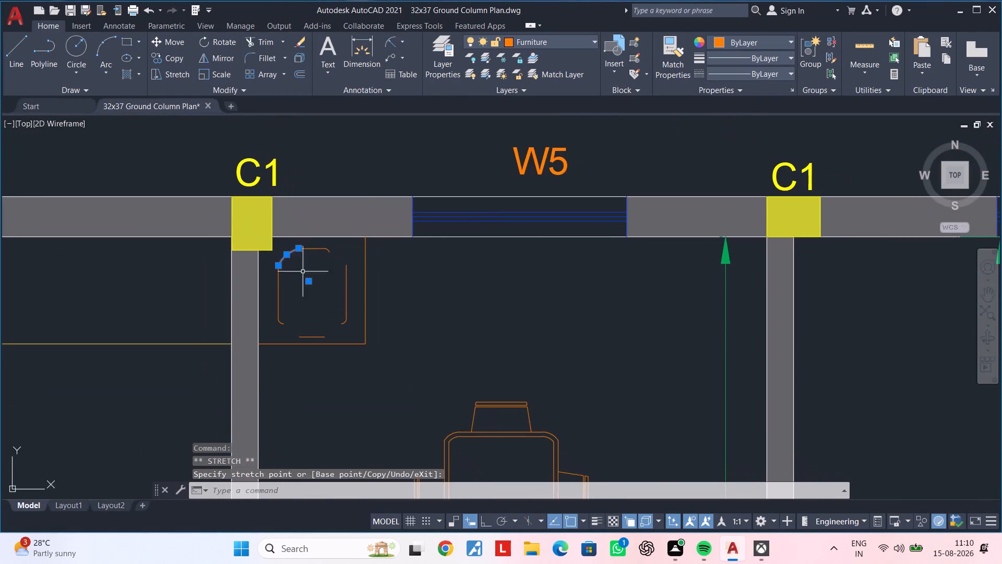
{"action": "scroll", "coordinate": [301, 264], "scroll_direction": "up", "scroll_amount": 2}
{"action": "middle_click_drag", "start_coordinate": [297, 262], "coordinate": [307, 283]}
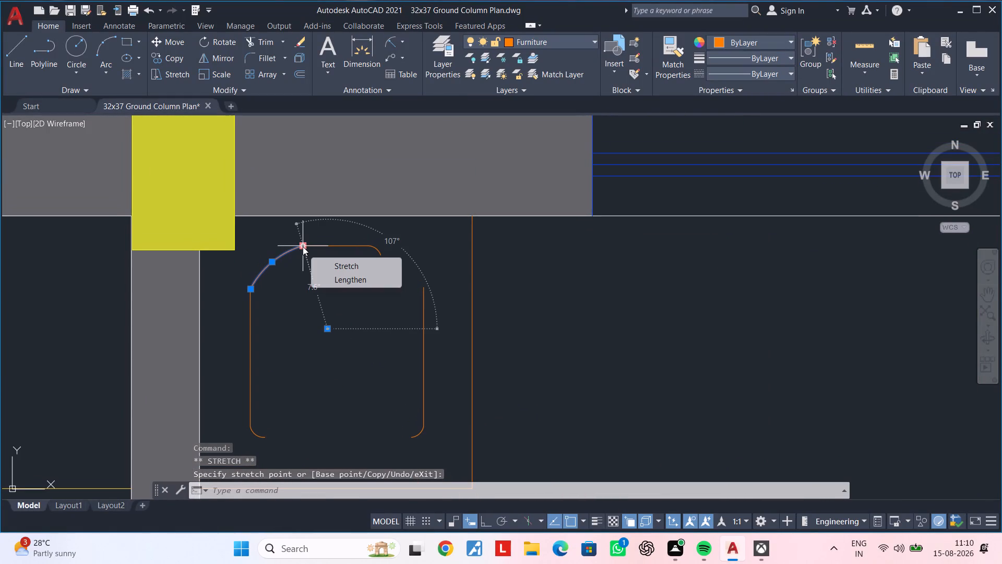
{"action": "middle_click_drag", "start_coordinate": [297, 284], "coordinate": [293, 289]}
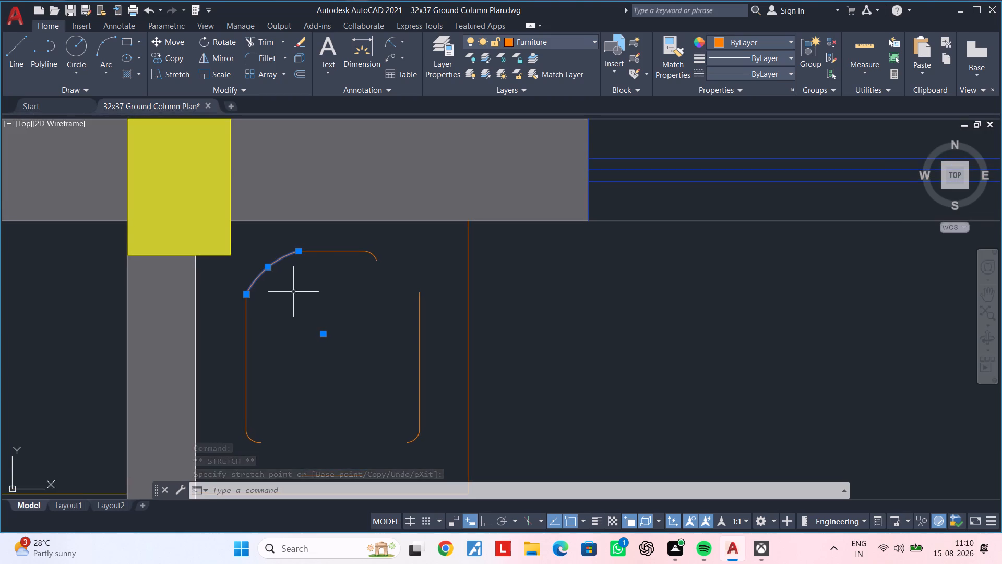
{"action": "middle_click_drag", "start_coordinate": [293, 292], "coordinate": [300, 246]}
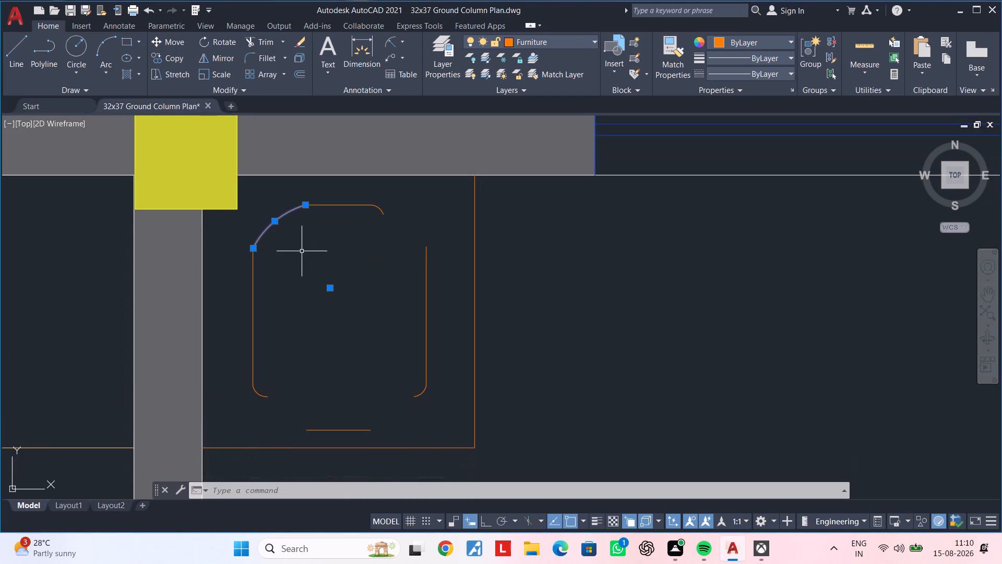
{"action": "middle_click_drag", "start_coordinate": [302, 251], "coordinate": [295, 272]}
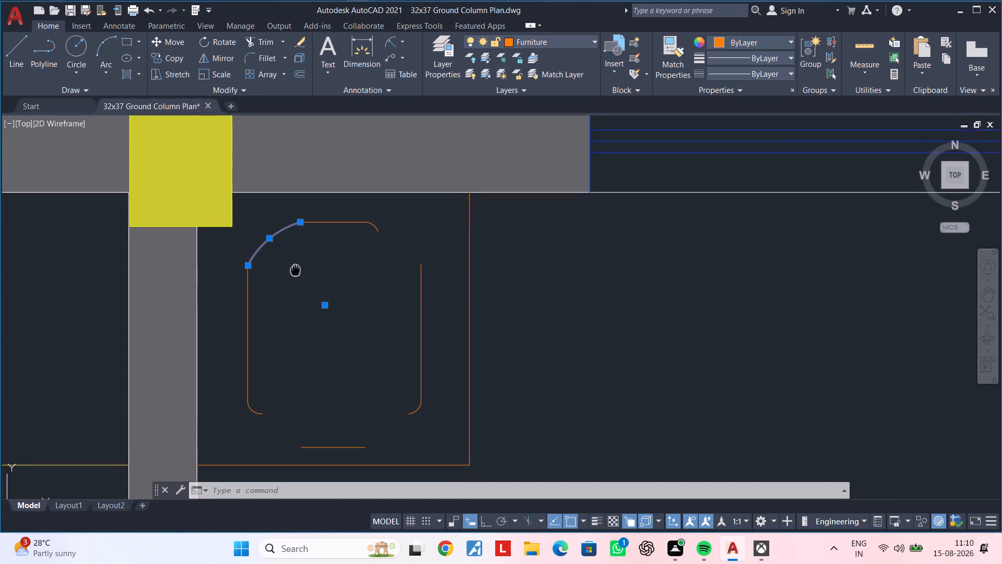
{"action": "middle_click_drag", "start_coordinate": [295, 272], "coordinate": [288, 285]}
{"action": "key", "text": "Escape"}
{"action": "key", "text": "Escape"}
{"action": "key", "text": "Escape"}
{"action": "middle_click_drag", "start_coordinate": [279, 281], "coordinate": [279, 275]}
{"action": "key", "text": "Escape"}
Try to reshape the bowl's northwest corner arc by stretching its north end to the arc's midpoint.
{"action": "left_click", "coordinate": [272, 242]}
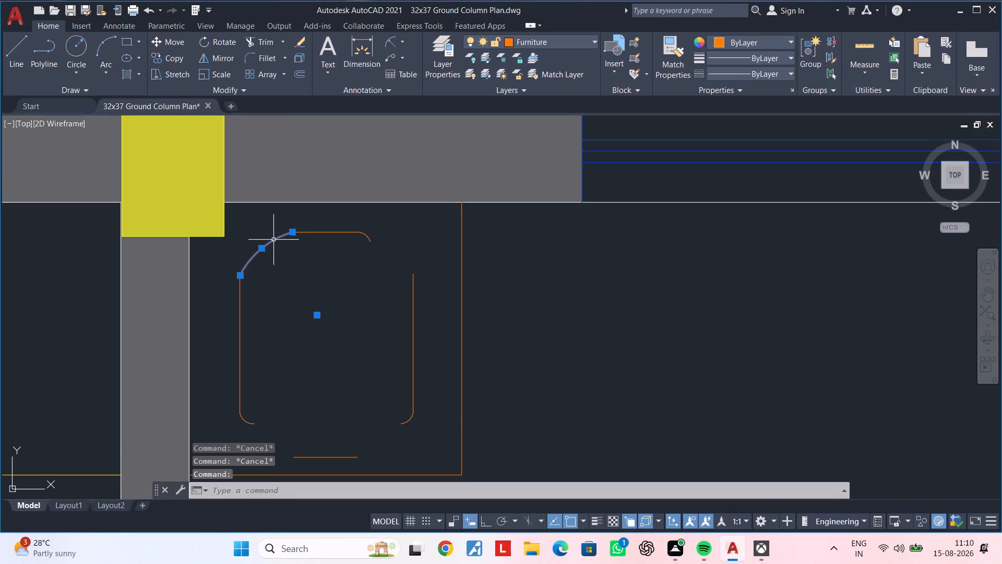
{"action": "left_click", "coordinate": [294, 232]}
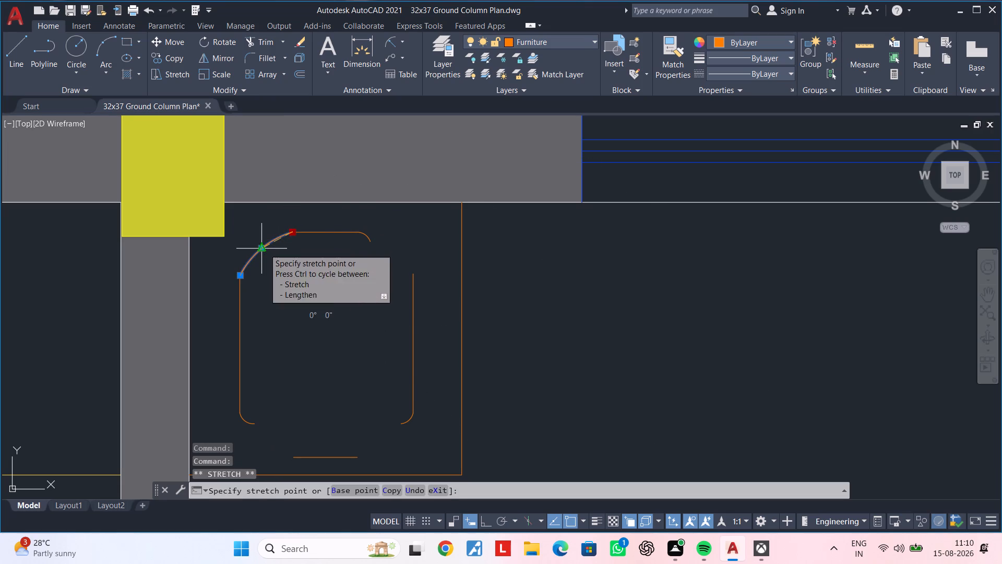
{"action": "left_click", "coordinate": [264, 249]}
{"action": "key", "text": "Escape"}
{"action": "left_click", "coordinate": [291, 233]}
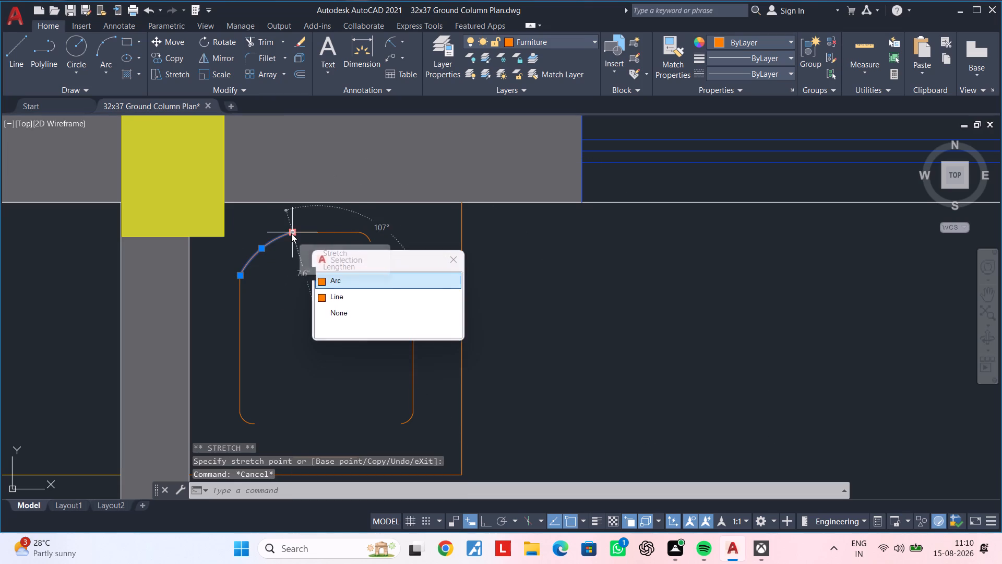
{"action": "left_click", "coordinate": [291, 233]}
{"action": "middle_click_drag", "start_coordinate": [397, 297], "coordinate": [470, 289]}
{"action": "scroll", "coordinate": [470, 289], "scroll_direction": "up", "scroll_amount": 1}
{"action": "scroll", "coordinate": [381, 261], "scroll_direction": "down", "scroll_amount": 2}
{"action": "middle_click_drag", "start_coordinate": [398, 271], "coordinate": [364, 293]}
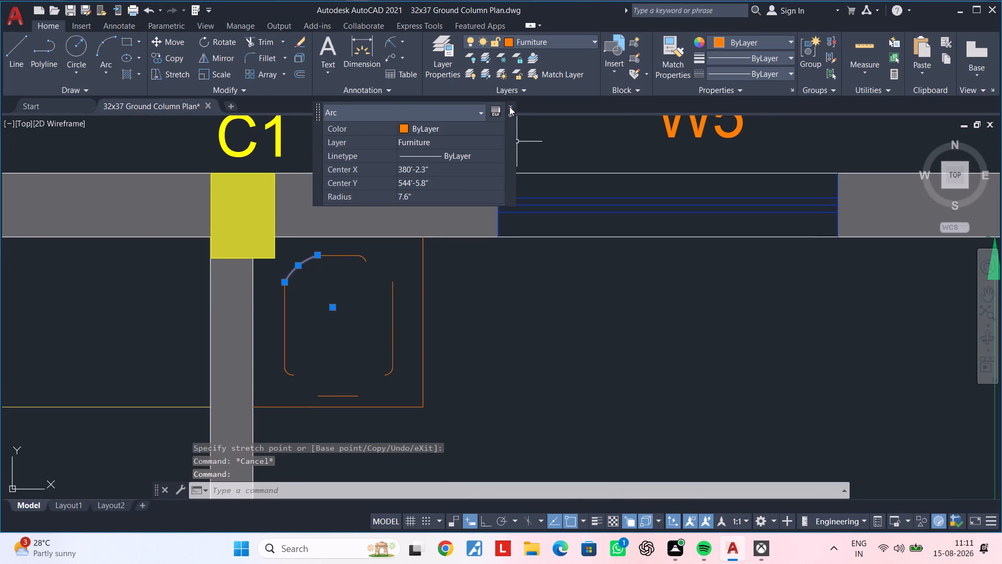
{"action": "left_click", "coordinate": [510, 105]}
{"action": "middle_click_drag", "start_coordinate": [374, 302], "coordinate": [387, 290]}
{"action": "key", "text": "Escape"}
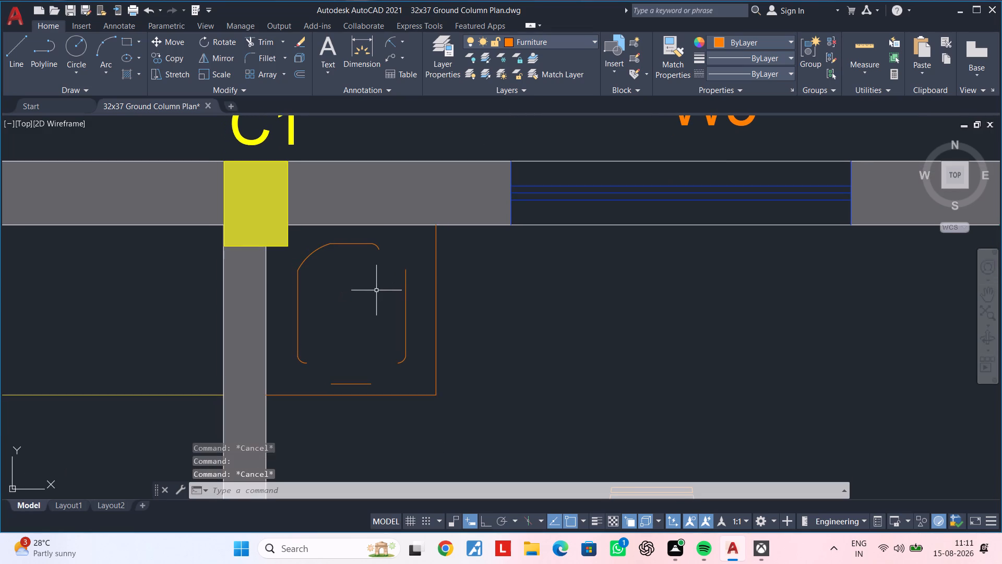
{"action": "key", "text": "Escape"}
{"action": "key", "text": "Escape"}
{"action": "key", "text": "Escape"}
Undo the bowl's corner arc edits and side line moves, back to the closed rounded outline on the dining counter.
{"action": "key", "text": "ctrl+z"}
{"action": "key", "text": "ctrl+z"}
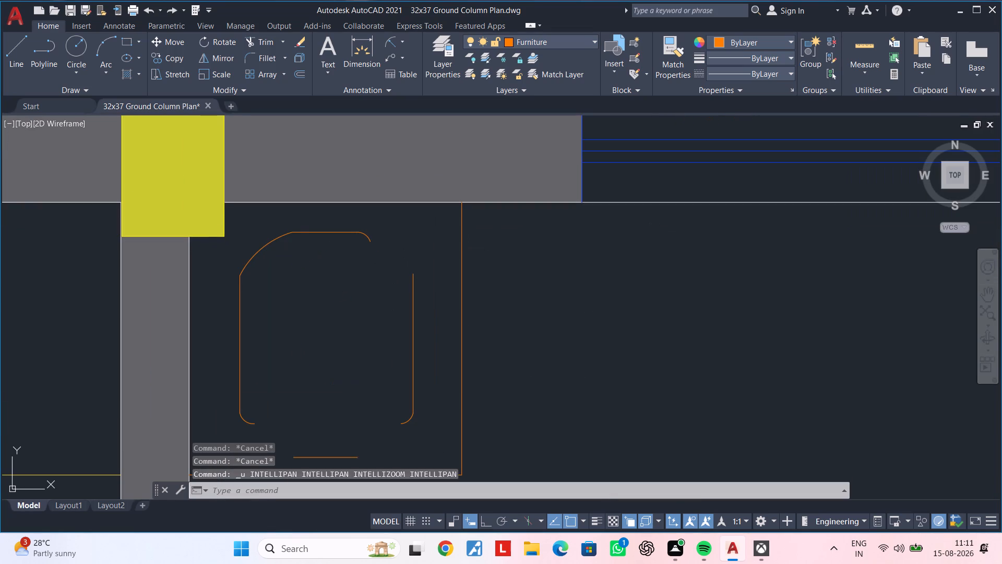
{"action": "key", "text": "ctrl+z"}
{"action": "key", "text": "ctrl+z"}
{"action": "key", "text": "ctrl+z"}
{"action": "key", "text": "ctrl+z"}
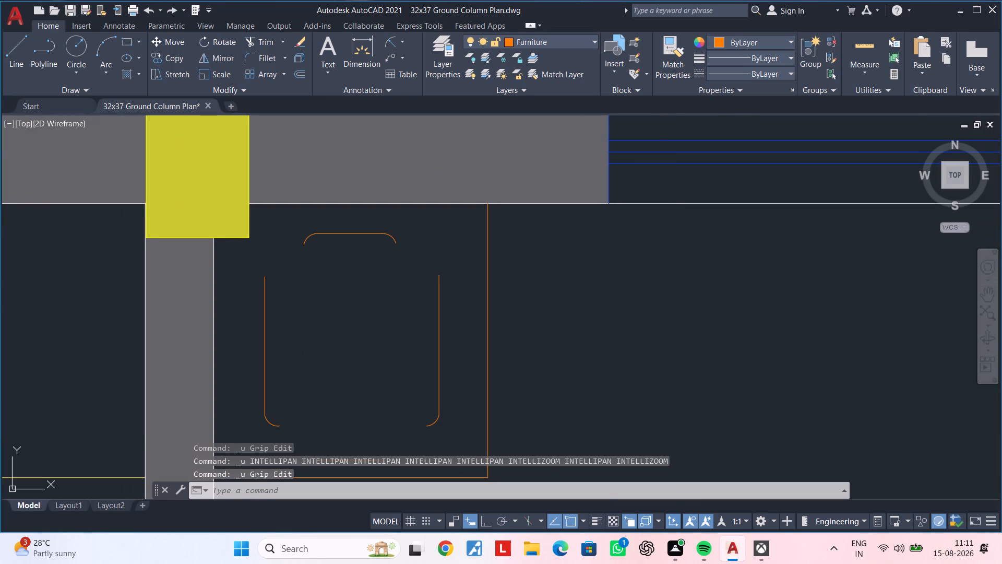
{"action": "key", "text": "ctrl+z"}
{"action": "key", "text": "ctrl+z"}
{"action": "key", "text": "ctrl+z"}
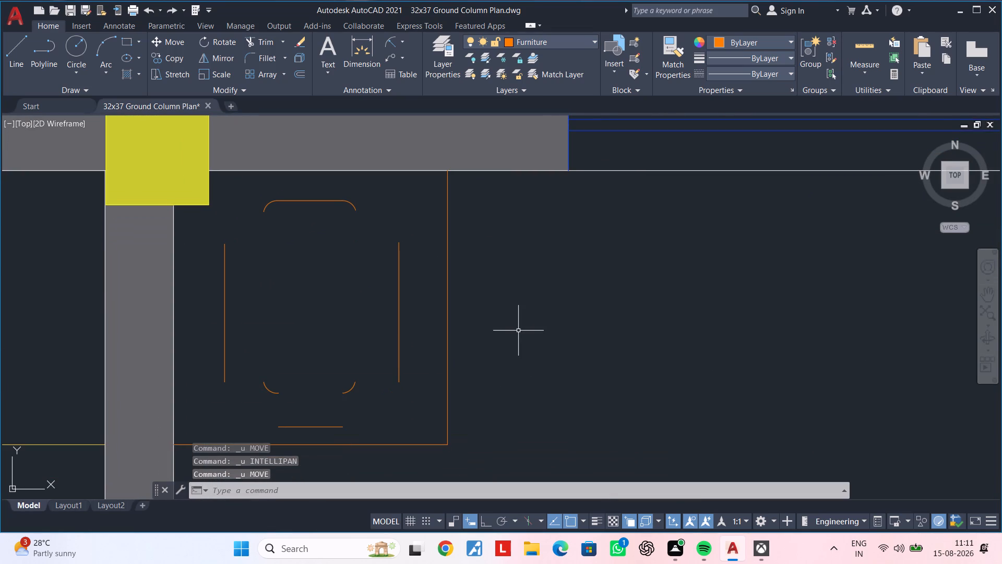
{"action": "key", "text": "ctrl+z"}
{"action": "key", "text": "ctrl+z"}
{"action": "key", "text": "ctrl+z"}
{"action": "key", "text": "ctrl+z"}
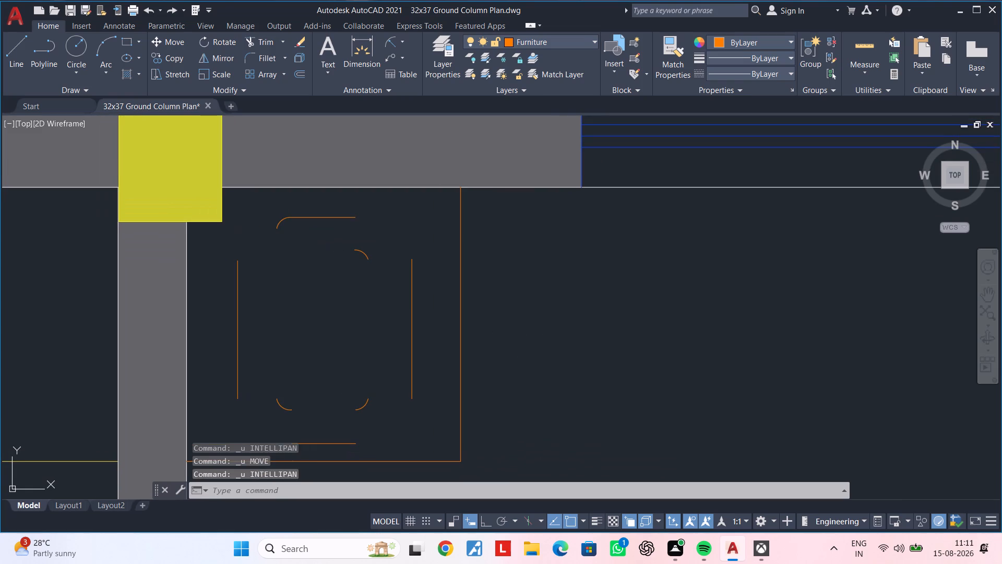
{"action": "key", "text": "ctrl+z"}
{"action": "key", "text": "ctrl+z"}
{"action": "key", "text": "ctrl+z"}
{"action": "key", "text": "ctrl+z"}
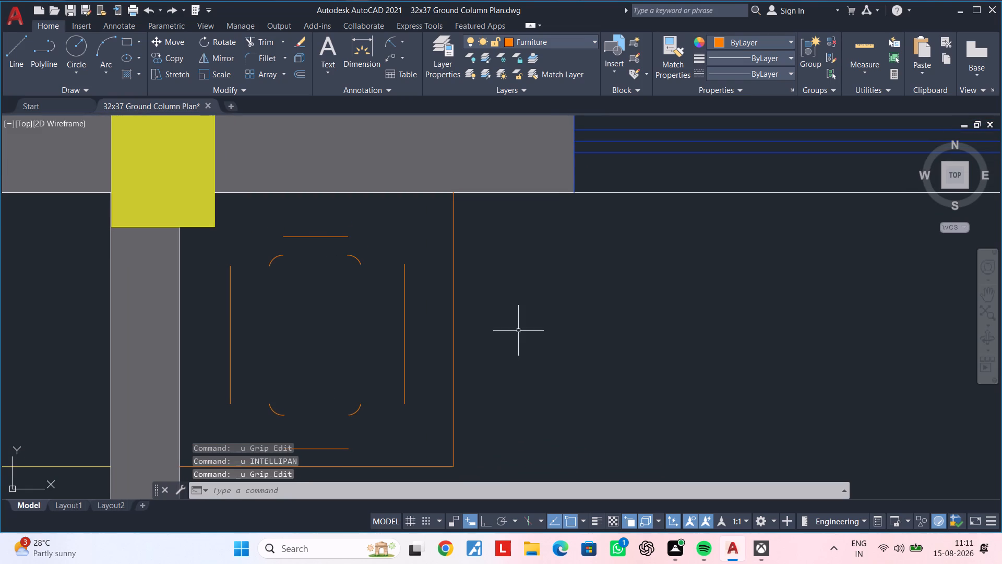
{"action": "key", "text": "ctrl+z"}
{"action": "key", "text": "ctrl+z"}
{"action": "key", "text": "ctrl+z"}
{"action": "key", "text": "ctrl+z"}
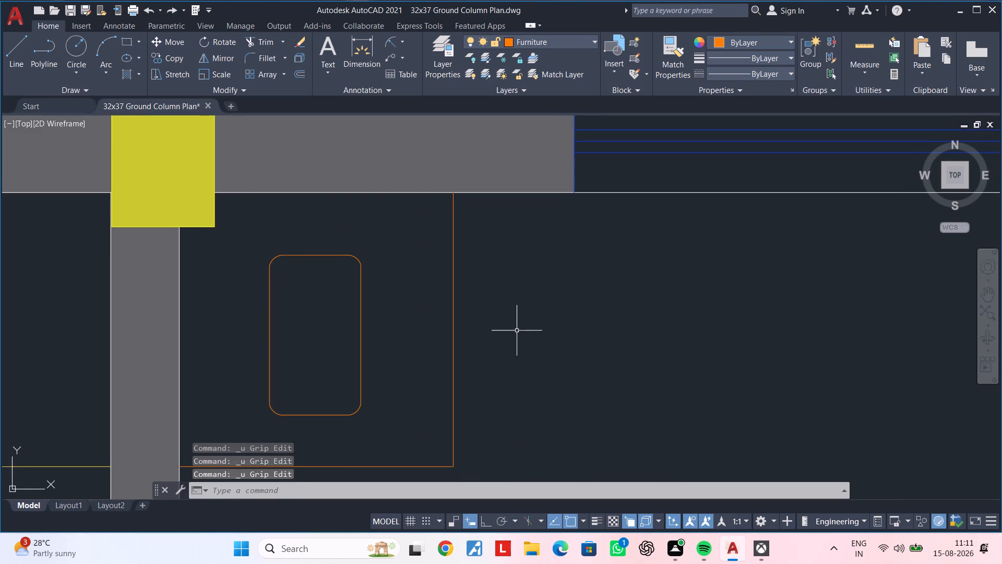
{"action": "key", "text": "Escape"}
{"action": "key", "text": "Escape"}
Scale the whole bowl outline up from its southwest corner, using its south-end width as reference, until it nearly reaches the counter's east edge.
{"action": "middle_click_drag", "start_coordinate": [406, 353], "coordinate": [511, 337]}
{"action": "key", "text": "Escape"}
{"action": "left_click", "coordinate": [502, 217]}
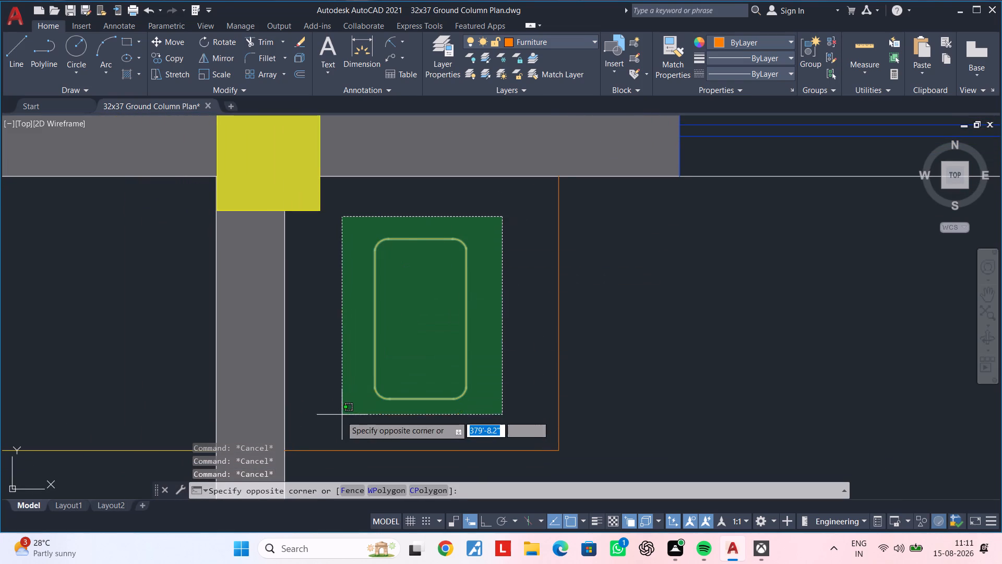
{"action": "left_click", "coordinate": [338, 420]}
{"action": "type", "text": "sc"}
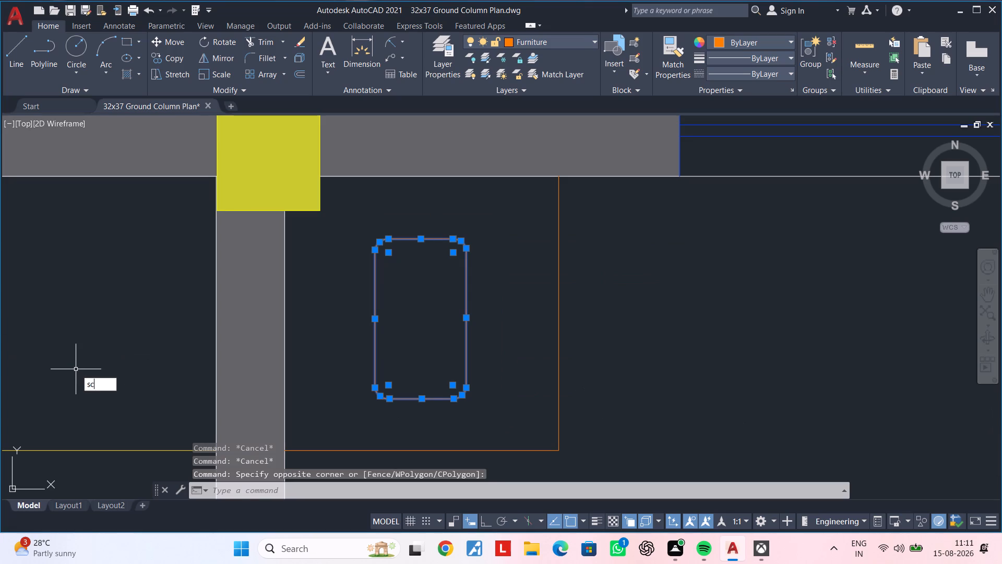
{"action": "key", "text": "space"}
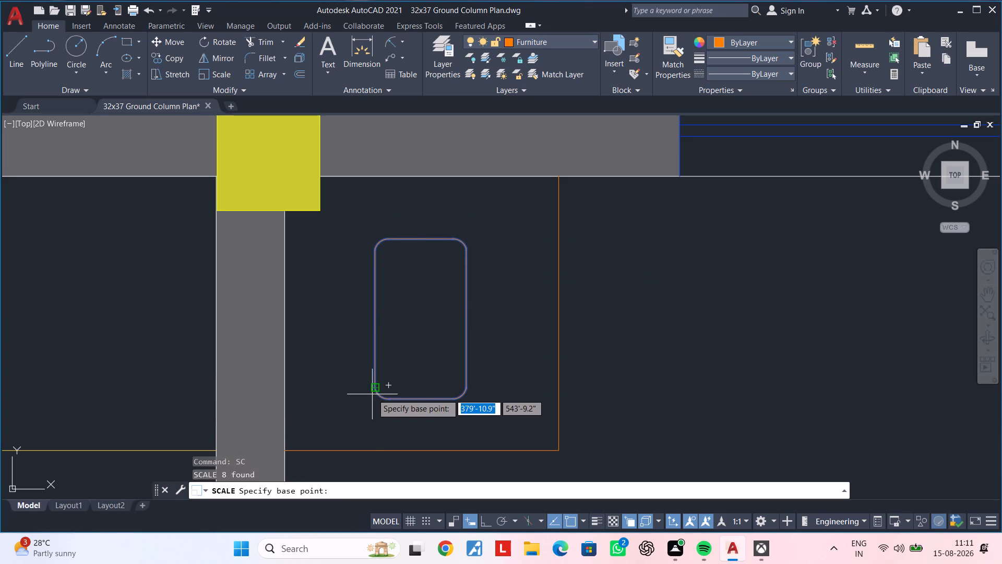
{"action": "left_click", "coordinate": [373, 393]}
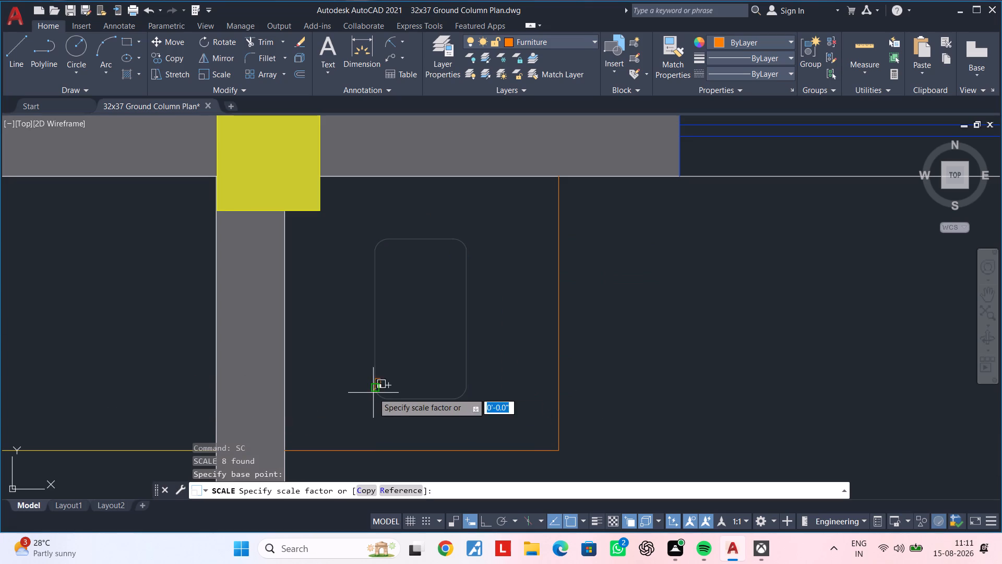
{"action": "type", "text": "r"}
{"action": "key", "text": "space"}
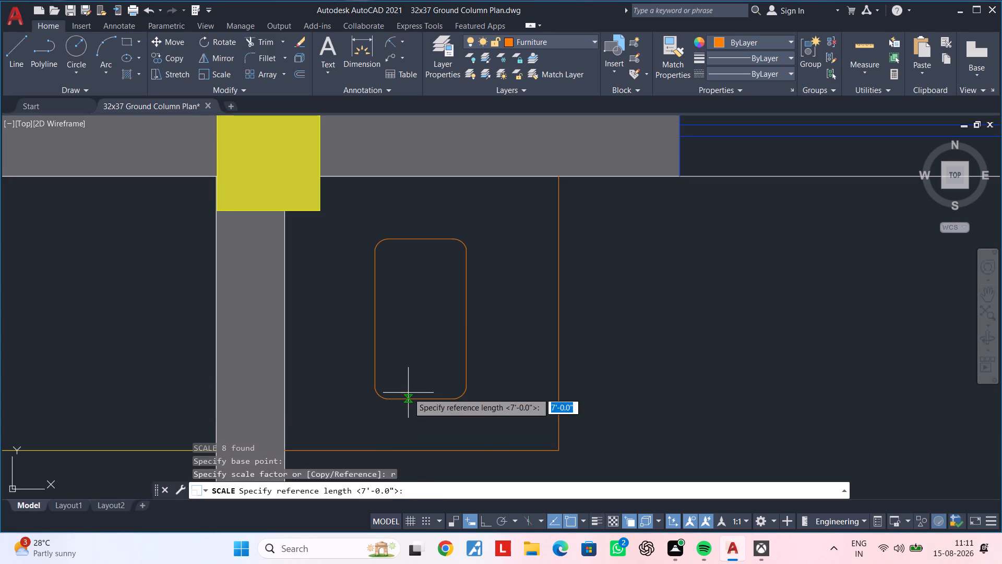
{"action": "left_click", "coordinate": [373, 391]}
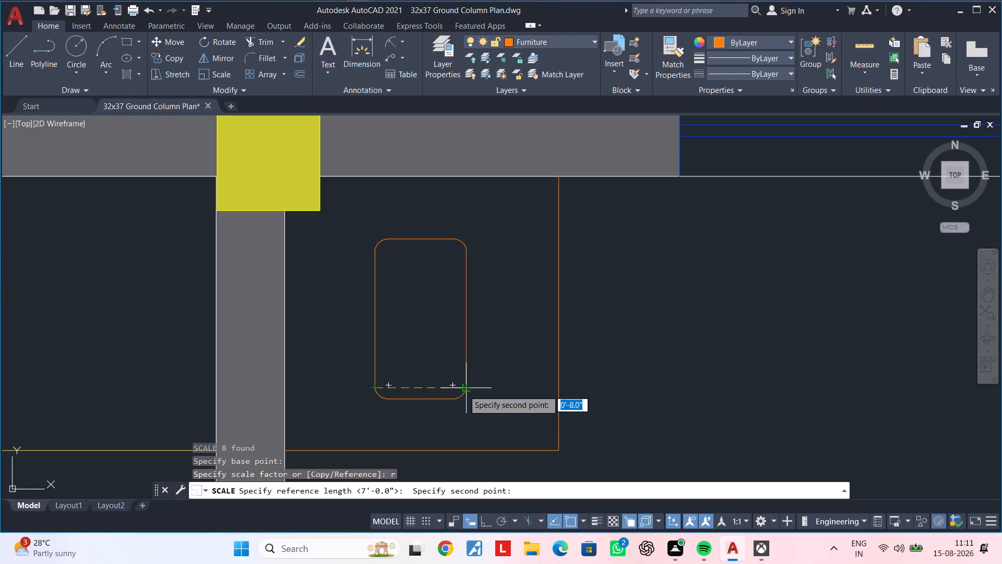
{"action": "left_click", "coordinate": [463, 390]}
{"action": "middle_click_drag", "start_coordinate": [513, 389], "coordinate": [479, 420]}
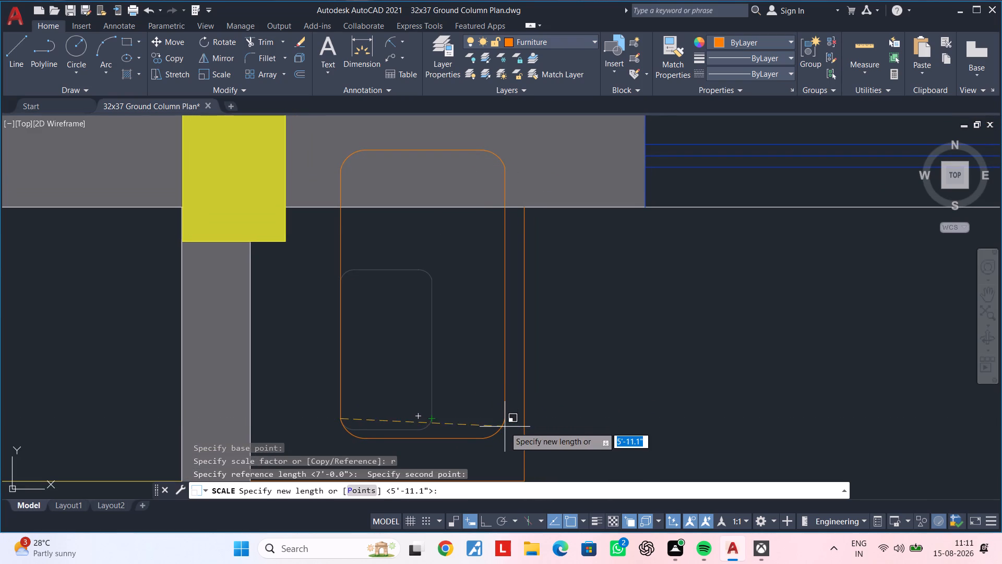
{"action": "left_click", "coordinate": [509, 437]}
{"action": "scroll", "coordinate": [433, 414], "scroll_direction": "down", "scroll_amount": 2}
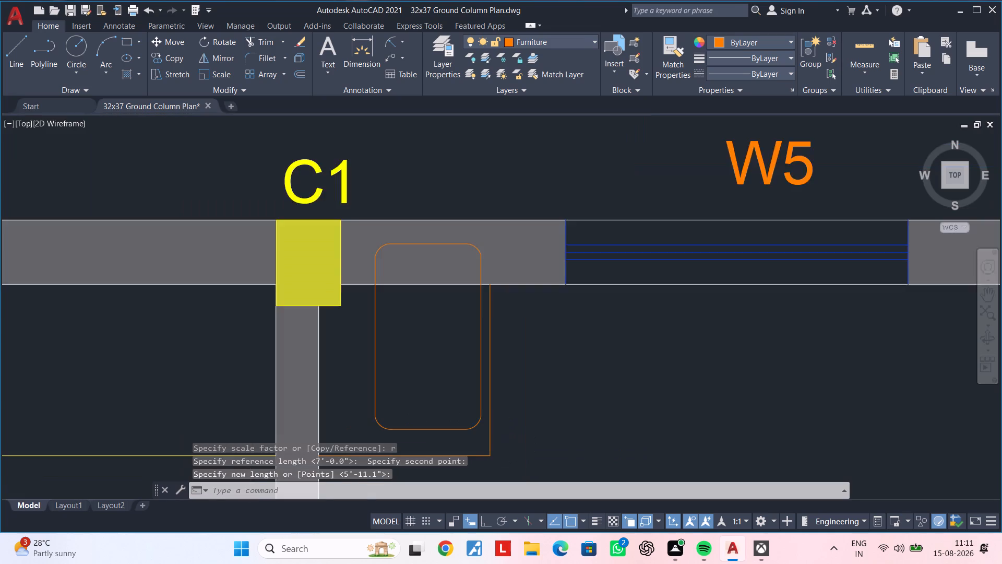
{"action": "middle_click_drag", "start_coordinate": [435, 411], "coordinate": [445, 378]}
{"action": "key", "text": "Escape"}
{"action": "key", "text": "Escape"}
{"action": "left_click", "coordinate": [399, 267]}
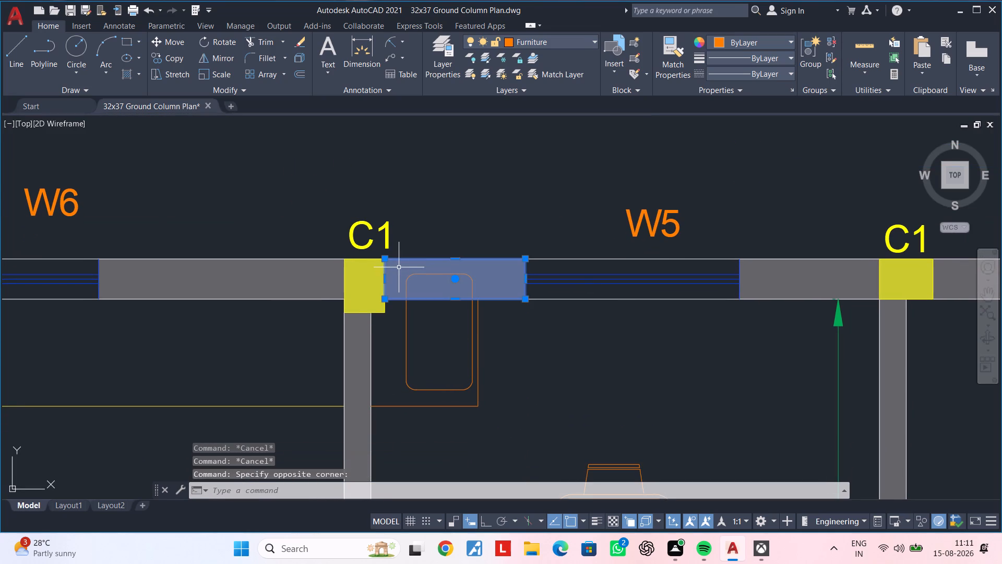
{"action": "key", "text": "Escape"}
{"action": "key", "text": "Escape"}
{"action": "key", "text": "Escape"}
Move the whole bowl outline about 3.7 inches southwest, closer to the dining counter's south edge.
{"action": "left_click", "coordinate": [399, 245]}
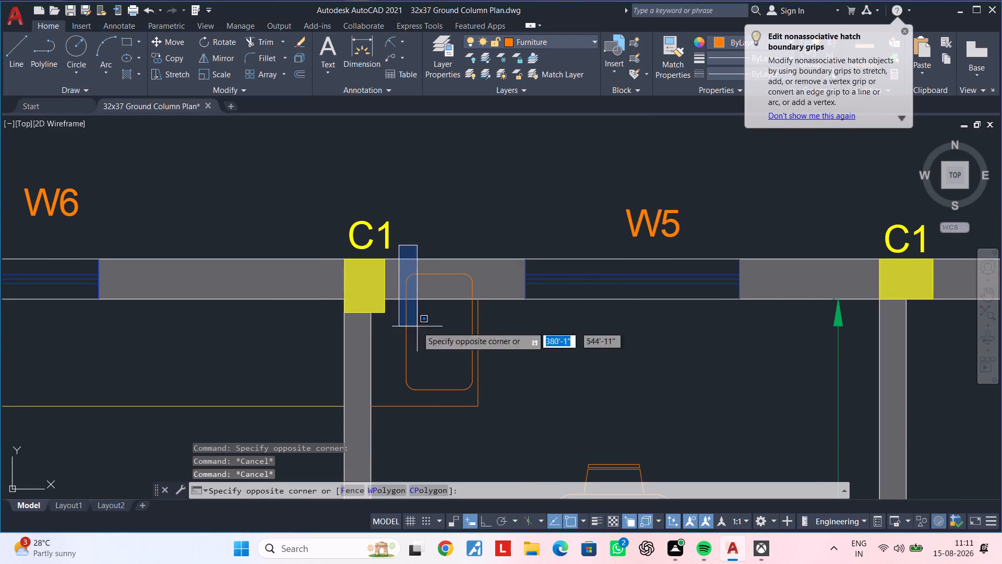
{"action": "left_click", "coordinate": [474, 392]}
{"action": "type", "text": "m"}
{"action": "key", "text": "space"}
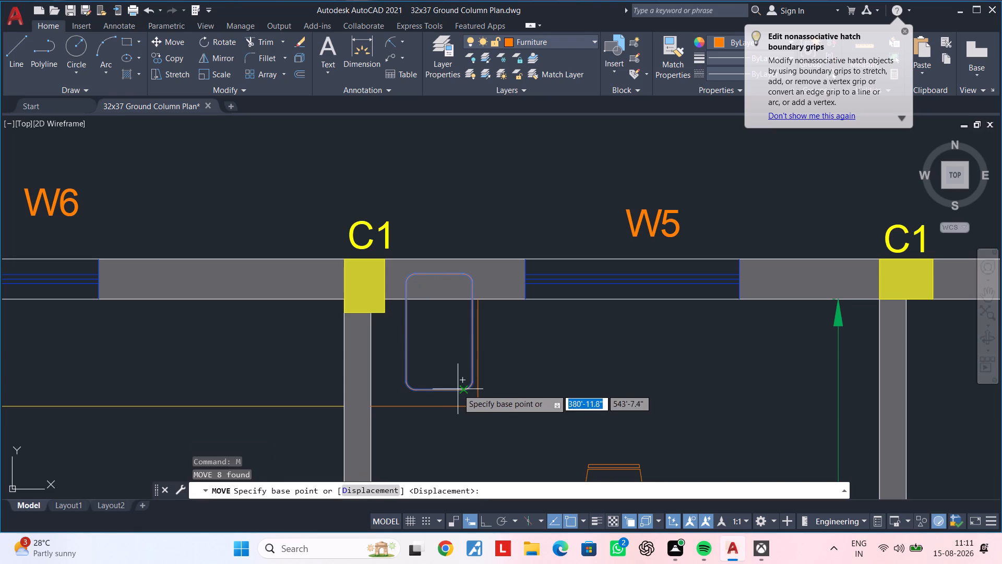
{"action": "left_click", "coordinate": [473, 386]}
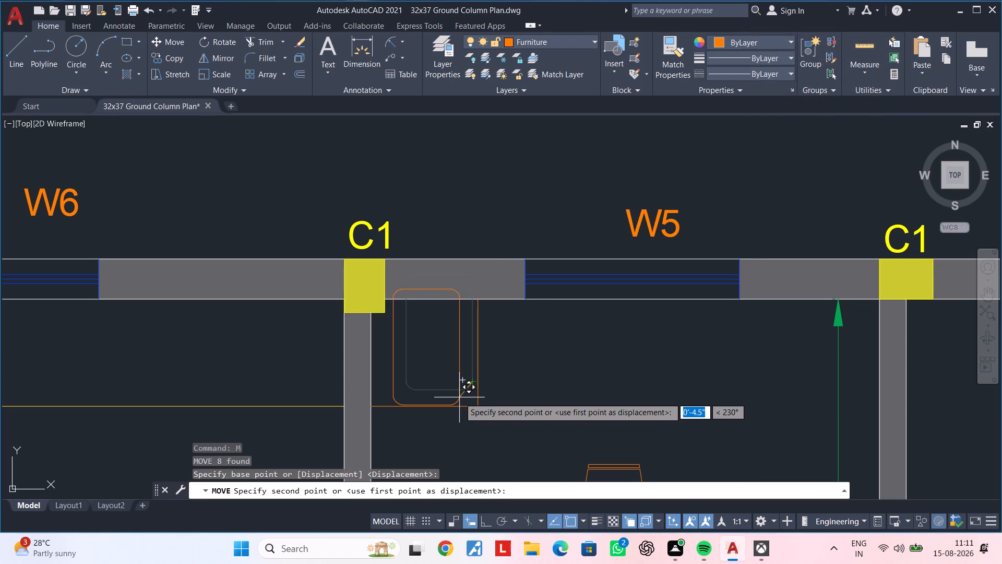
{"action": "scroll", "coordinate": [459, 397], "scroll_direction": "up", "scroll_amount": 1}
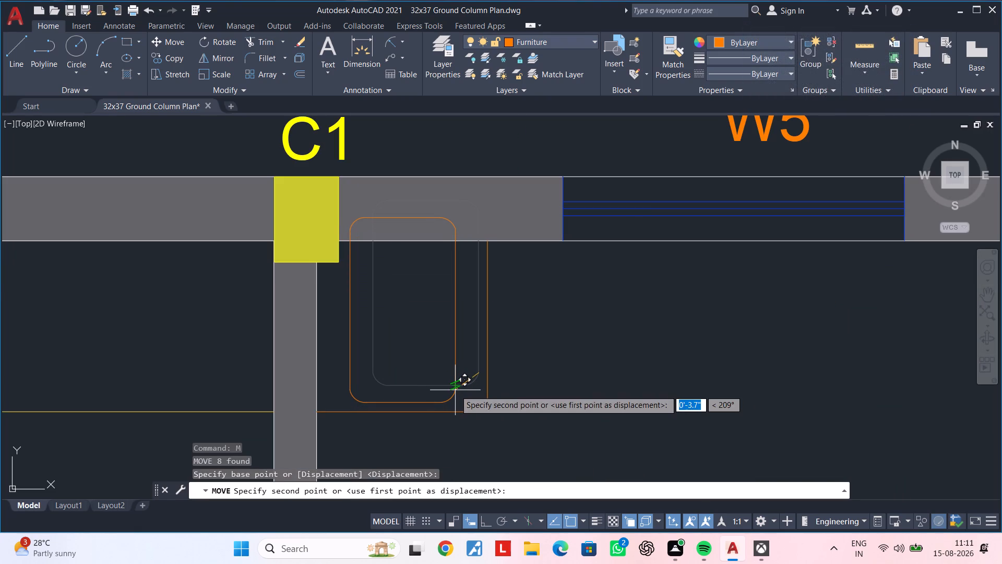
{"action": "left_click", "coordinate": [455, 390]}
{"action": "key", "text": "Escape"}
{"action": "key", "text": "Escape"}
{"action": "middle_click_drag", "start_coordinate": [444, 372], "coordinate": [447, 382]}
{"action": "key", "text": "Escape"}
{"action": "key", "text": "Escape"}
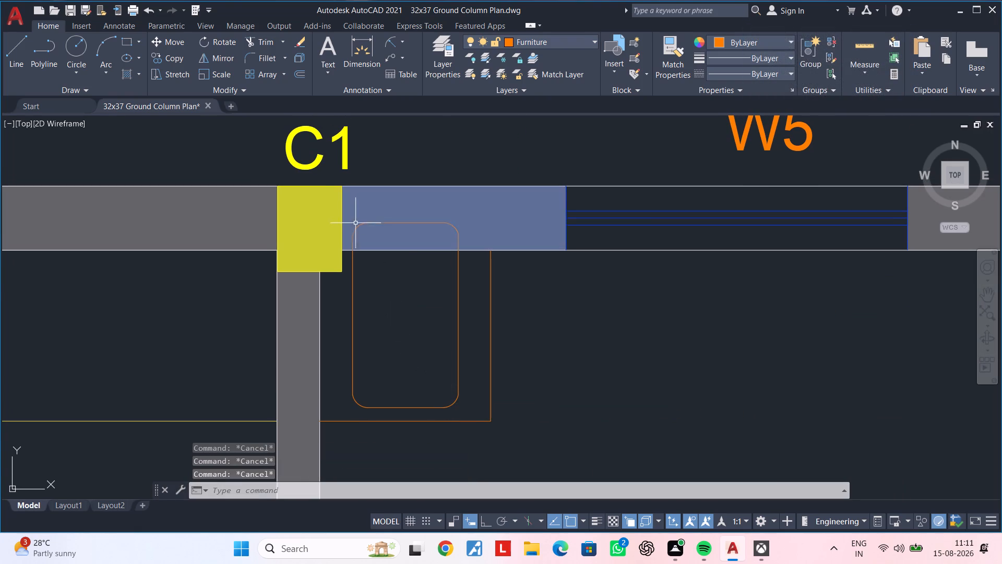
Scale the whole bowl outline down freehand from a base point east of the counter until it fits inside the counter, clear of the north wall.
{"action": "left_click", "coordinate": [344, 177]}
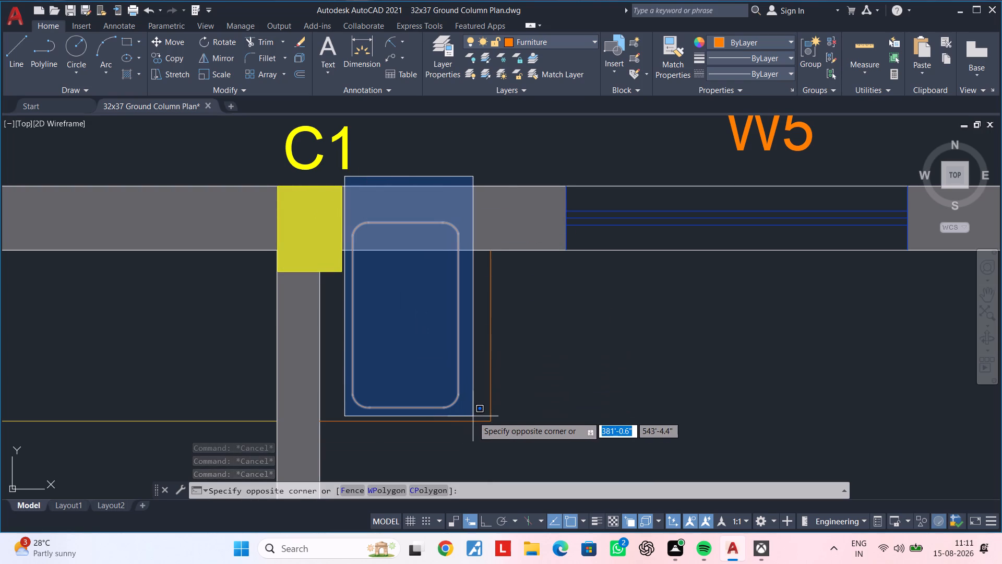
{"action": "left_click", "coordinate": [473, 416]}
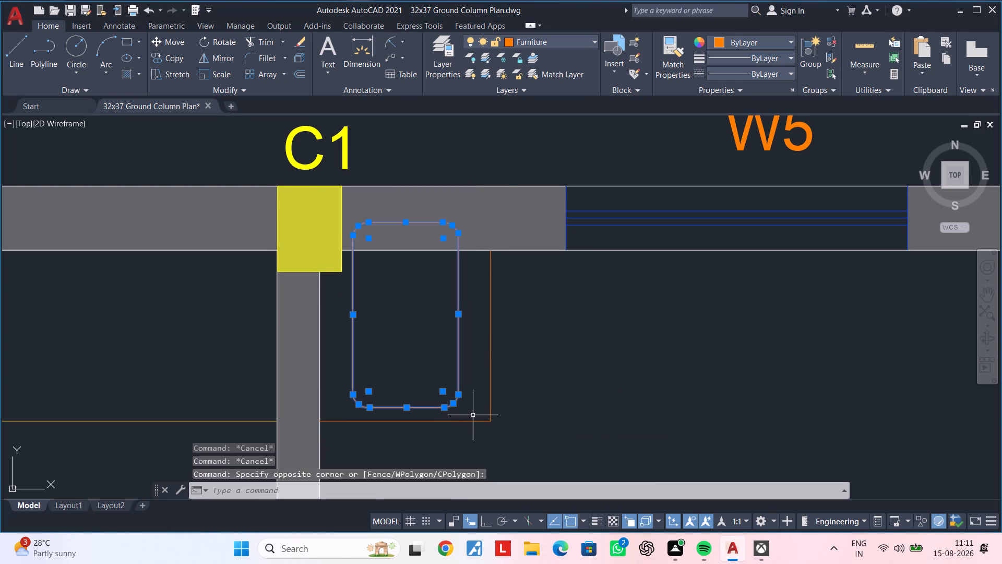
{"action": "type", "text": "sc"}
{"action": "key", "text": "space"}
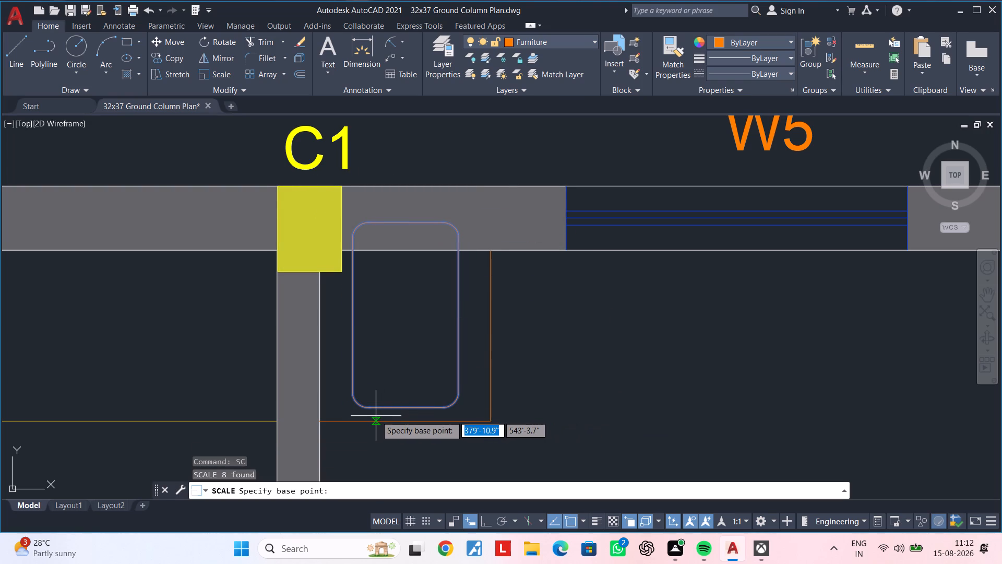
{"action": "key", "text": "r"}
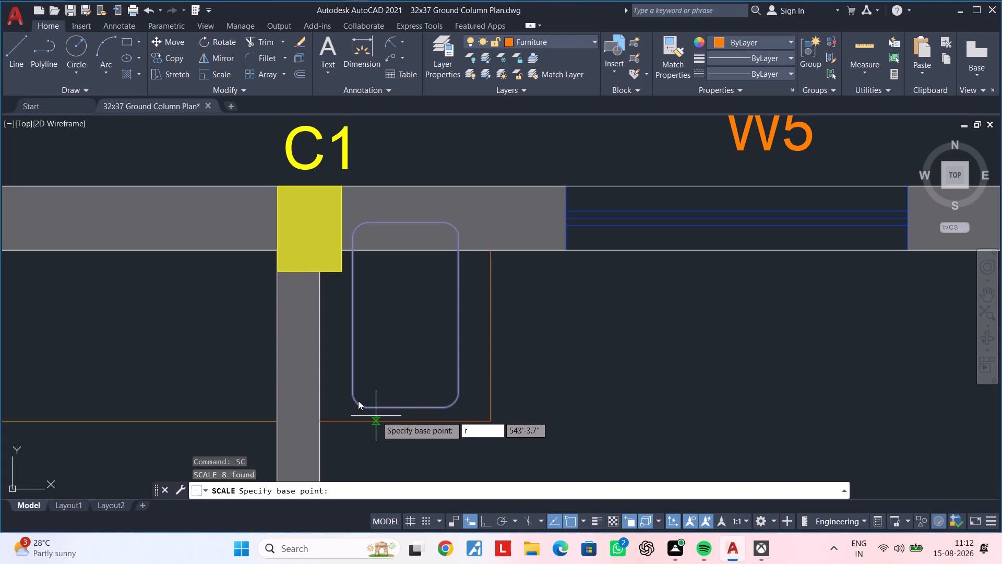
{"action": "key", "text": "BackSpace"}
{"action": "key", "text": "BackSpace"}
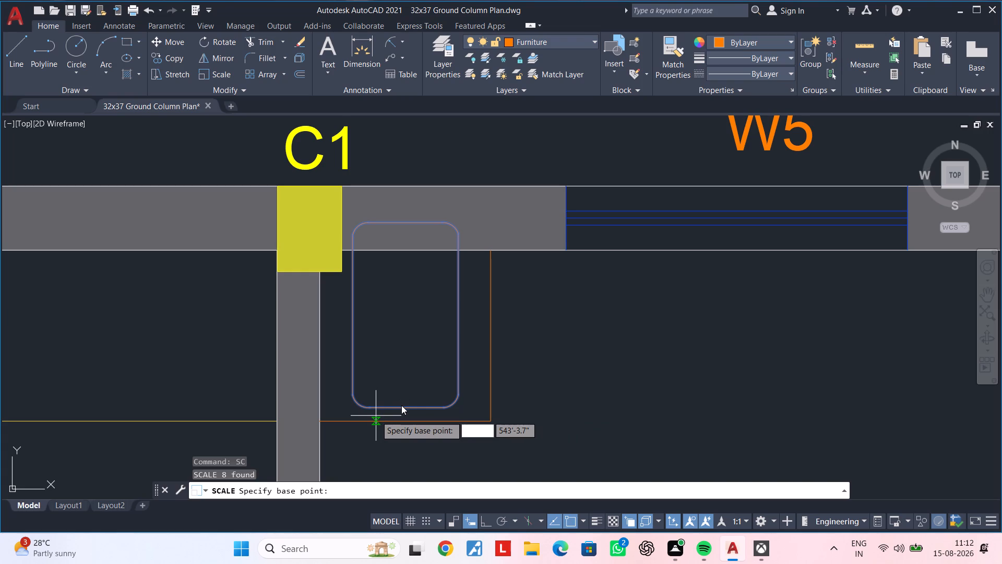
{"action": "left_click", "coordinate": [556, 392]}
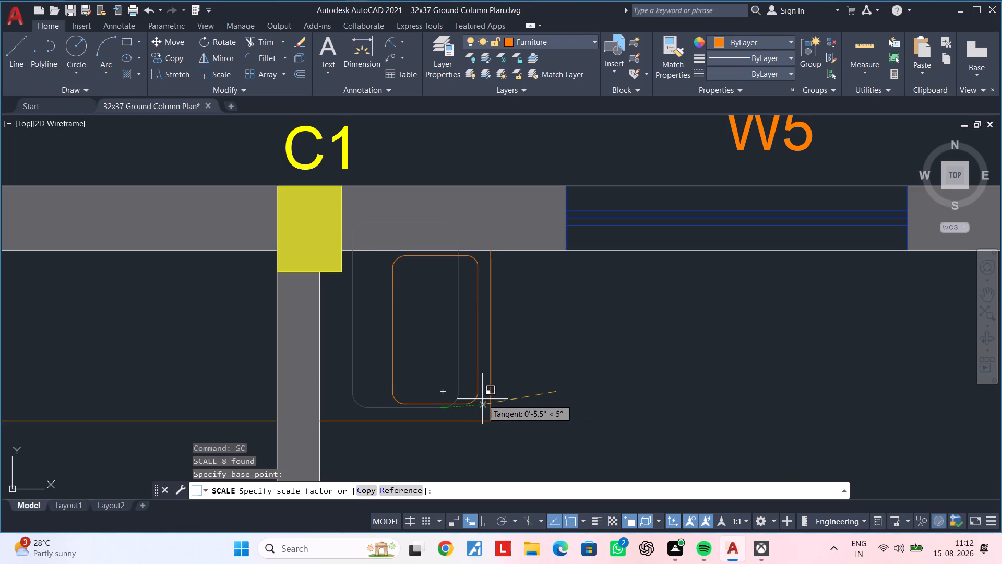
{"action": "left_click", "coordinate": [483, 399]}
{"action": "key", "text": "Escape"}
{"action": "key", "text": "Escape"}
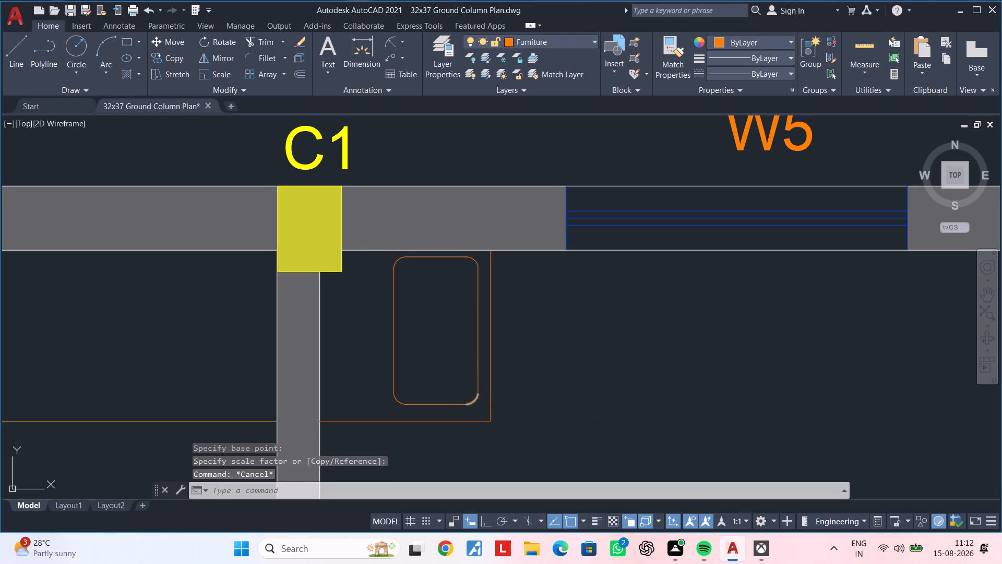
{"action": "middle_click_drag", "start_coordinate": [476, 395], "coordinate": [448, 405]}
{"action": "key", "text": "Escape"}
Move the reduced bowl outline about 5.5 inches west, toward the wall south of column C1.
{"action": "left_click", "coordinate": [454, 265]}
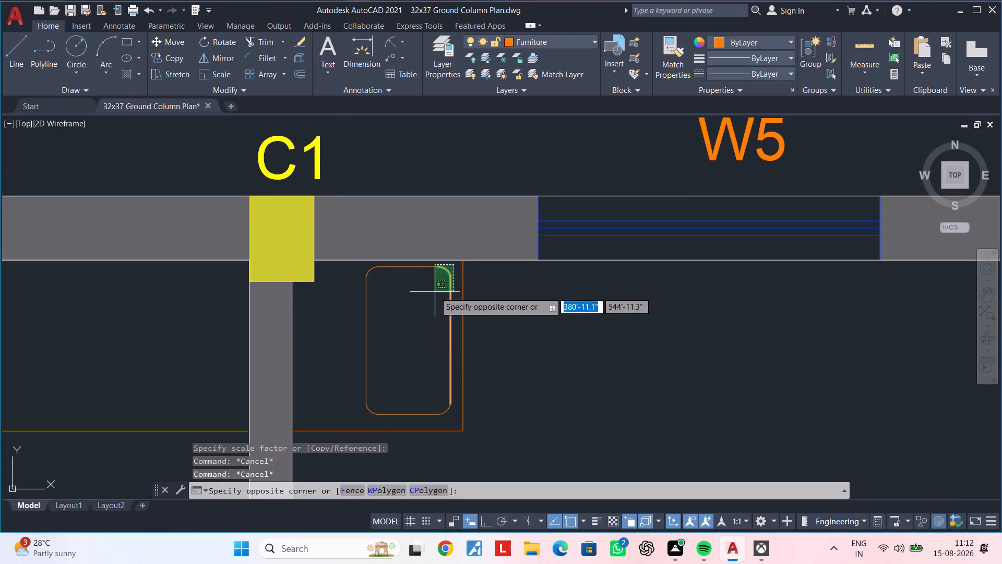
{"action": "left_click", "coordinate": [355, 420]}
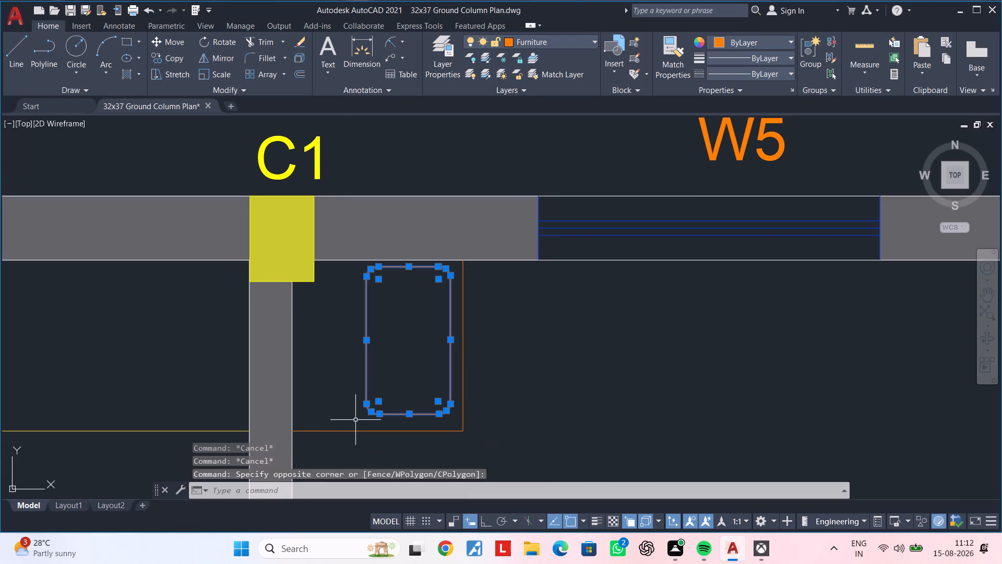
{"action": "type", "text": "m"}
{"action": "key", "text": "space"}
{"action": "left_click", "coordinate": [378, 415]}
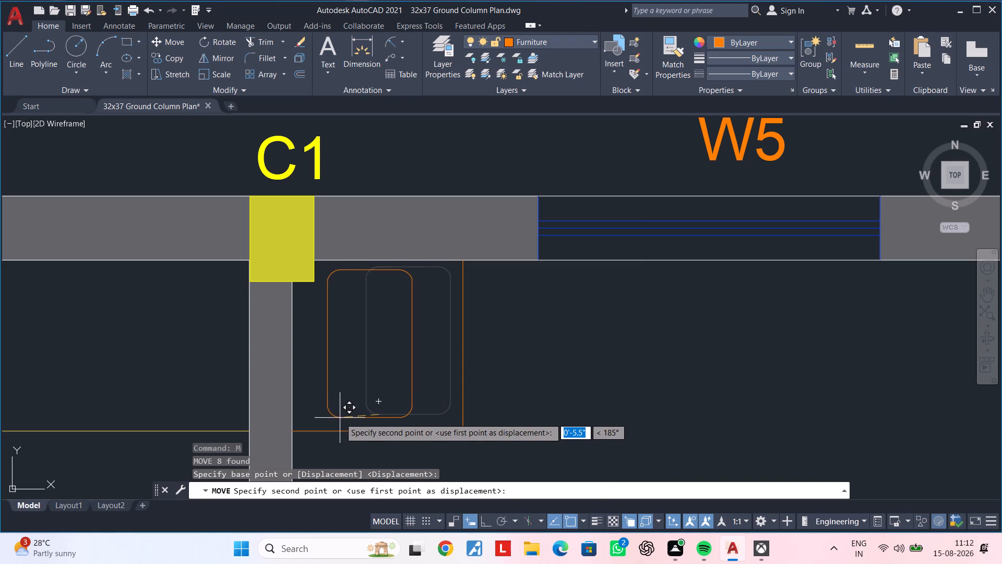
{"action": "left_click", "coordinate": [339, 419]}
{"action": "key", "text": "Escape"}
{"action": "key", "text": "Escape"}
{"action": "middle_click_drag", "start_coordinate": [400, 421], "coordinate": [401, 411]}
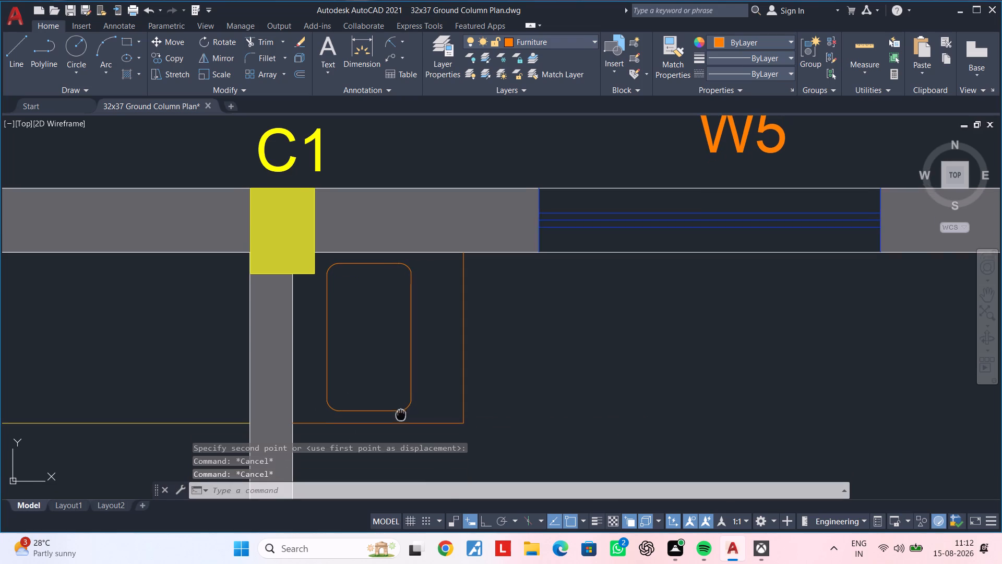
{"action": "middle_click_drag", "start_coordinate": [401, 411], "coordinate": [402, 404]}
{"action": "key", "text": "Escape"}
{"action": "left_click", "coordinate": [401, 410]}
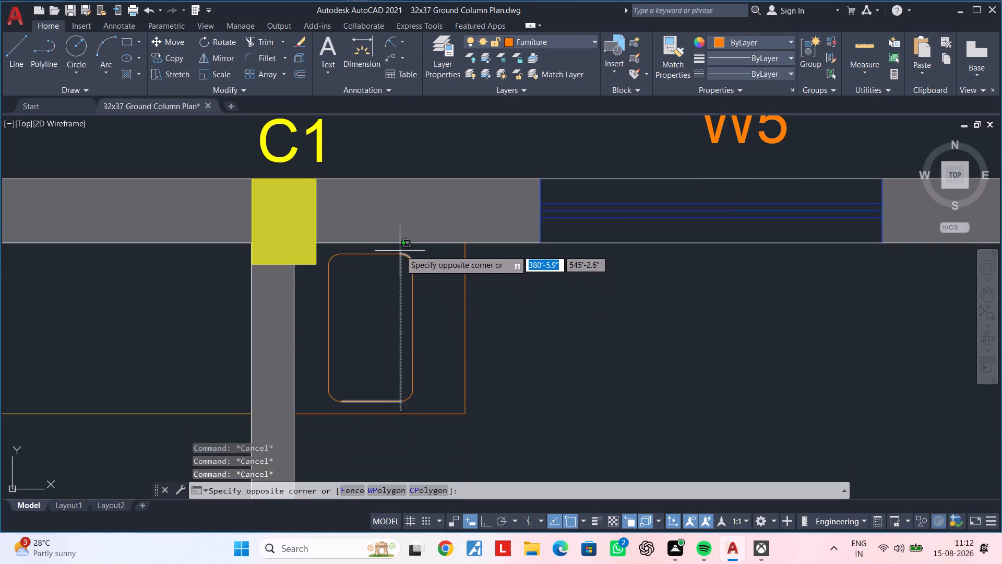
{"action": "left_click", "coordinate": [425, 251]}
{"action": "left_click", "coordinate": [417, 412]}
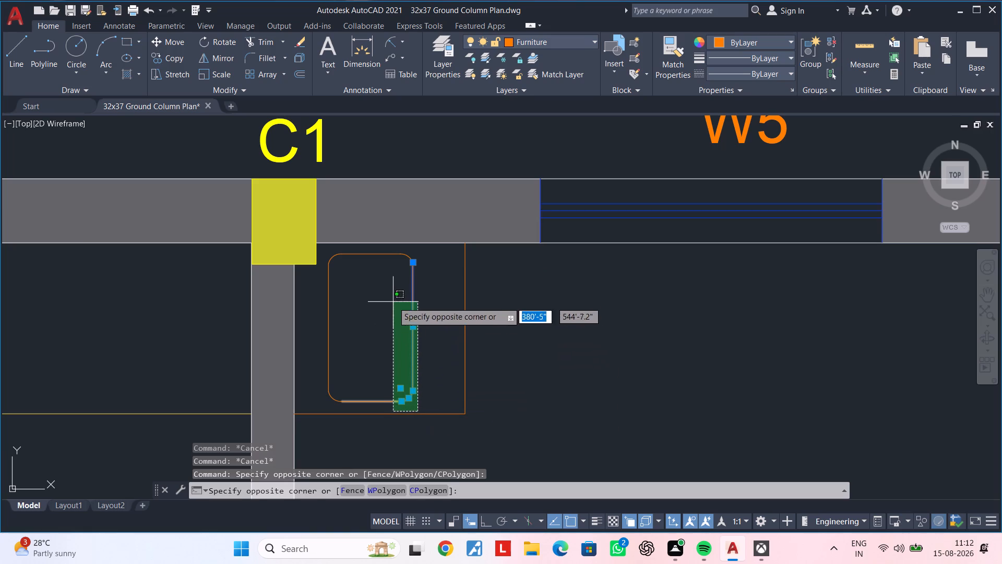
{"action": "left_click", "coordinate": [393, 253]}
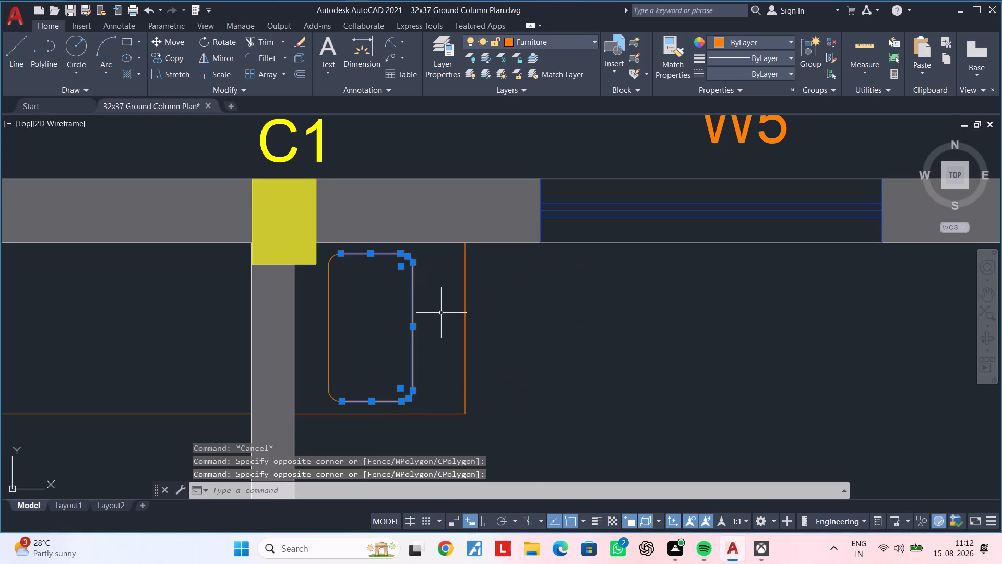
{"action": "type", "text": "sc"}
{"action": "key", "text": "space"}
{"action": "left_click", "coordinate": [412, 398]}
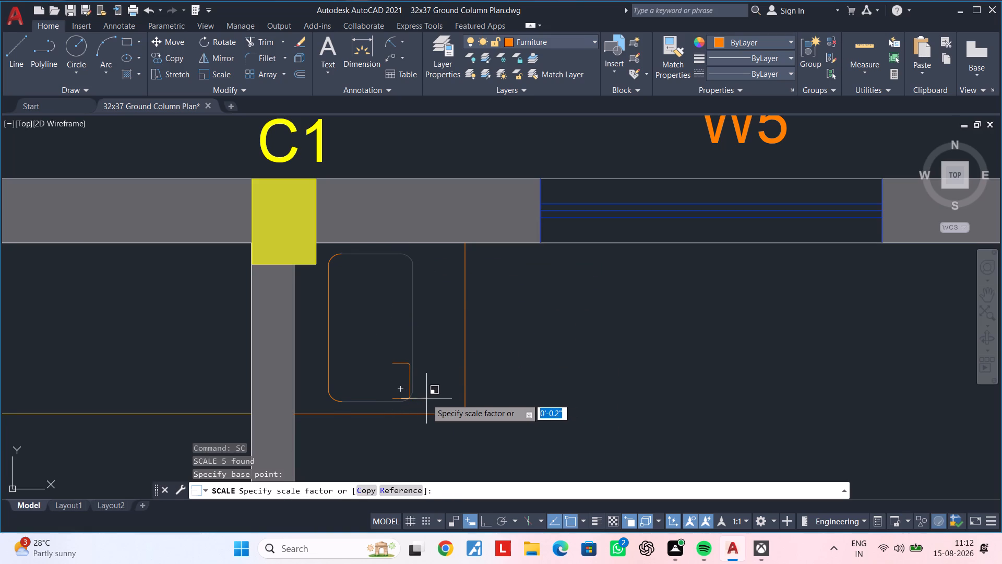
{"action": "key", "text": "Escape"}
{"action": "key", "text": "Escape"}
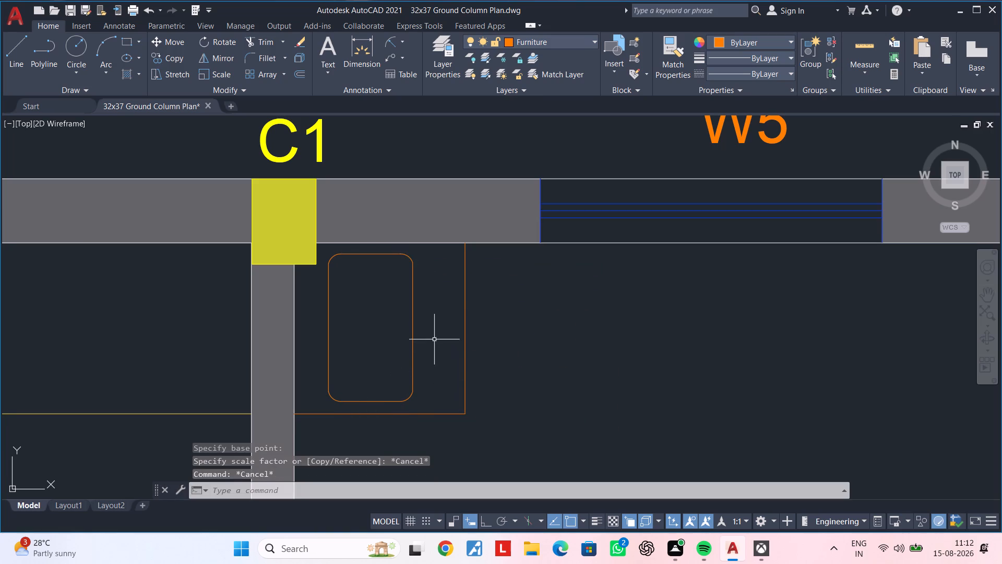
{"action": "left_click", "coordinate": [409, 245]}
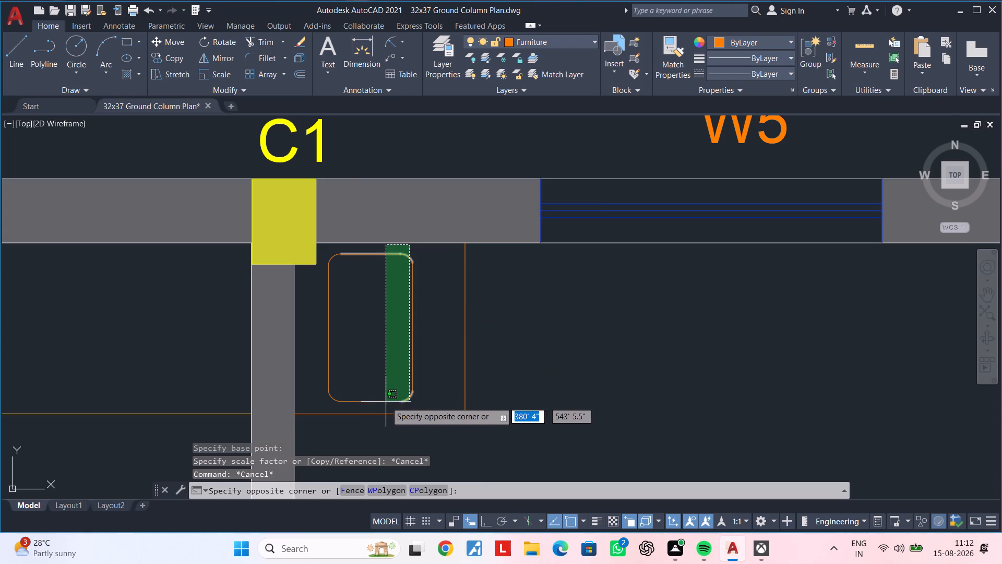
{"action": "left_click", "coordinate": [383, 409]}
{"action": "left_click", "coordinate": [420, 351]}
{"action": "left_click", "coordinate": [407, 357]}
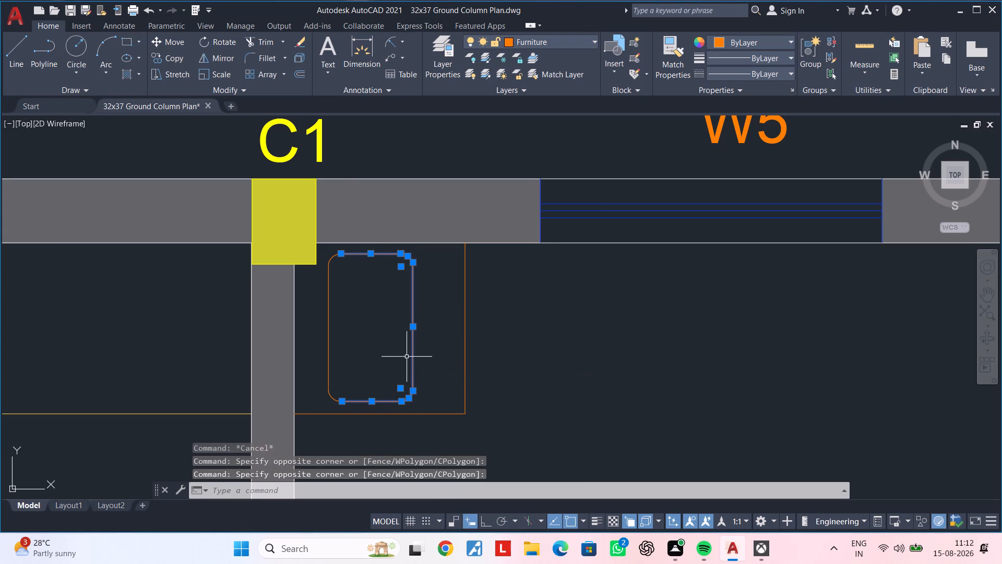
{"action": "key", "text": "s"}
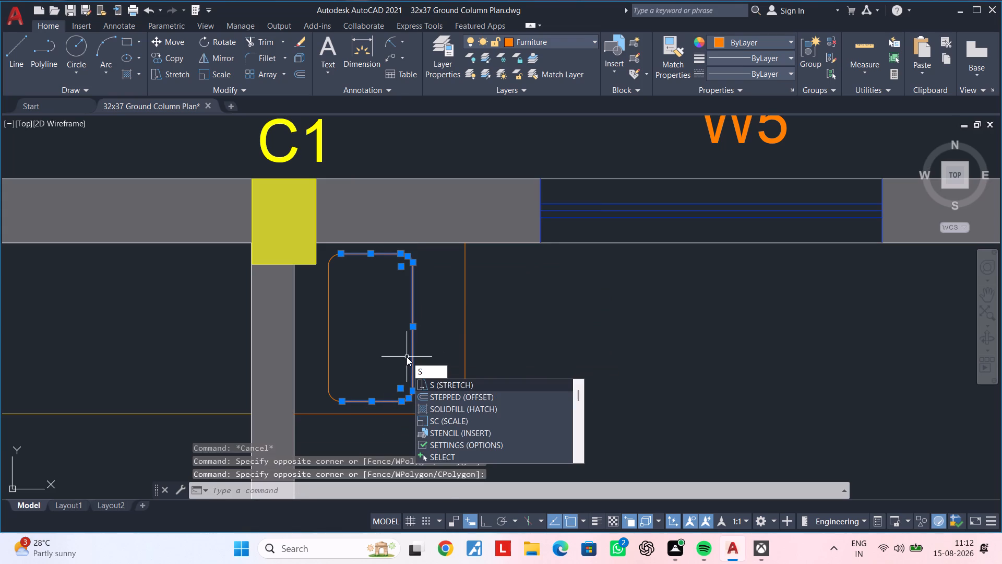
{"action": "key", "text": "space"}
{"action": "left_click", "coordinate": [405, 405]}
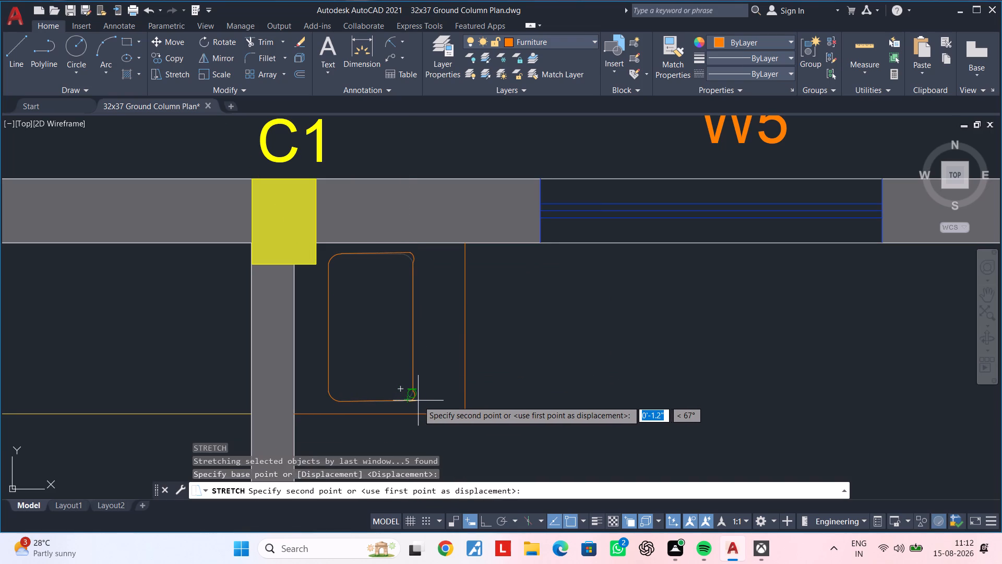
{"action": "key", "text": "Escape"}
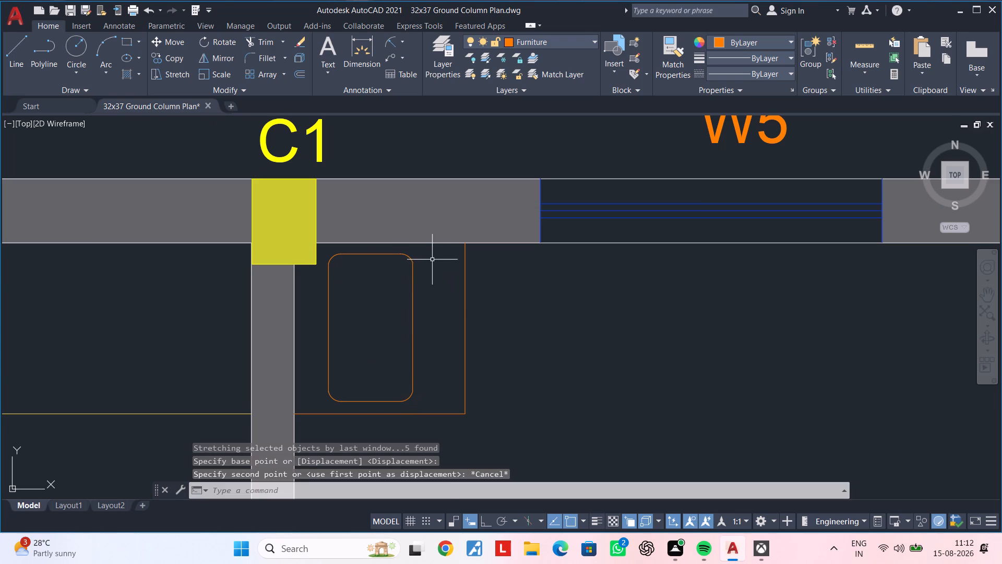
Stretch the bowl's east side with its two corner arcs horizontally east until it sits just inside the counter's east edge.
{"action": "left_click", "coordinate": [423, 250]}
{"action": "left_click", "coordinate": [389, 407]}
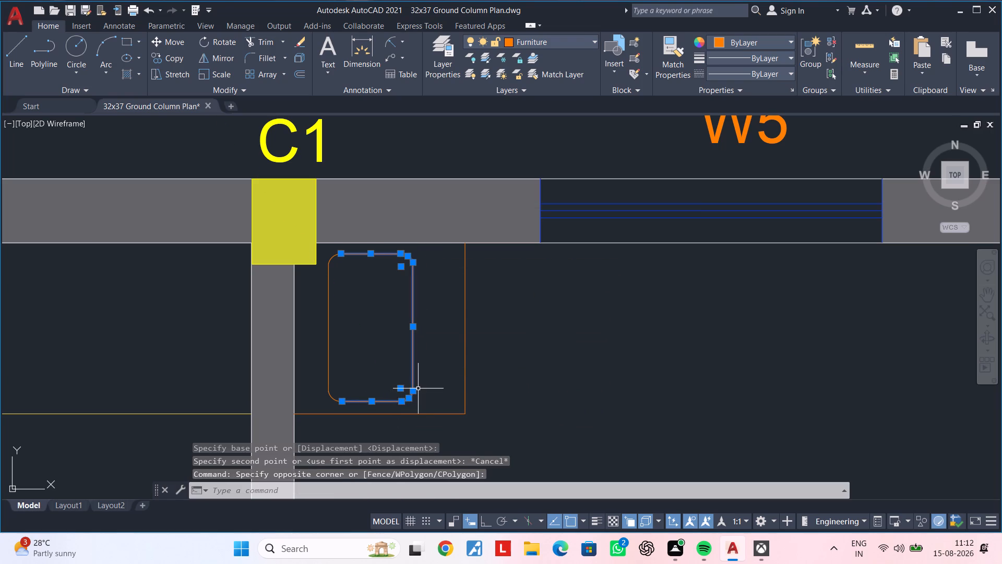
{"action": "type", "text": "s"}
{"action": "key", "text": "space"}
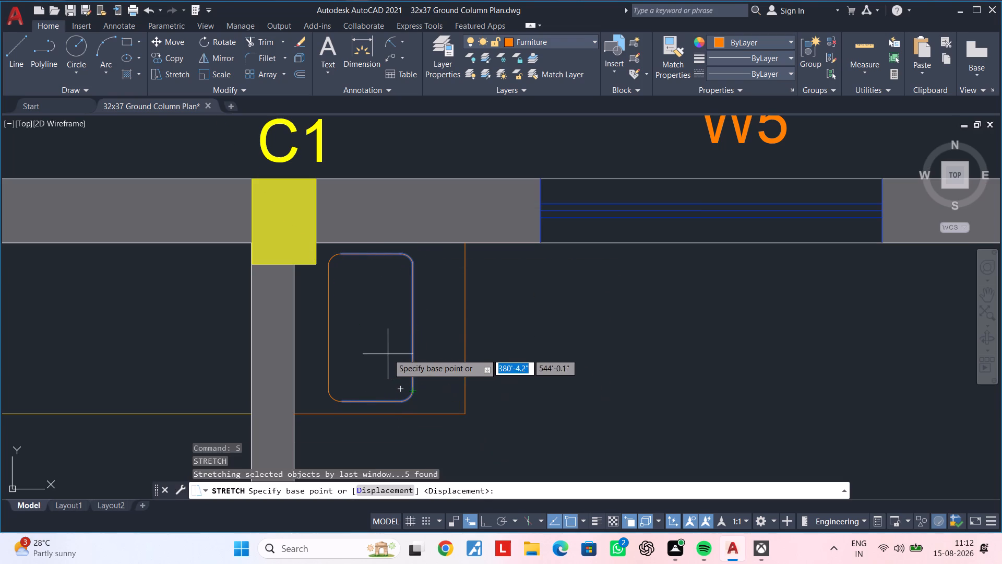
{"action": "left_click", "coordinate": [413, 328]}
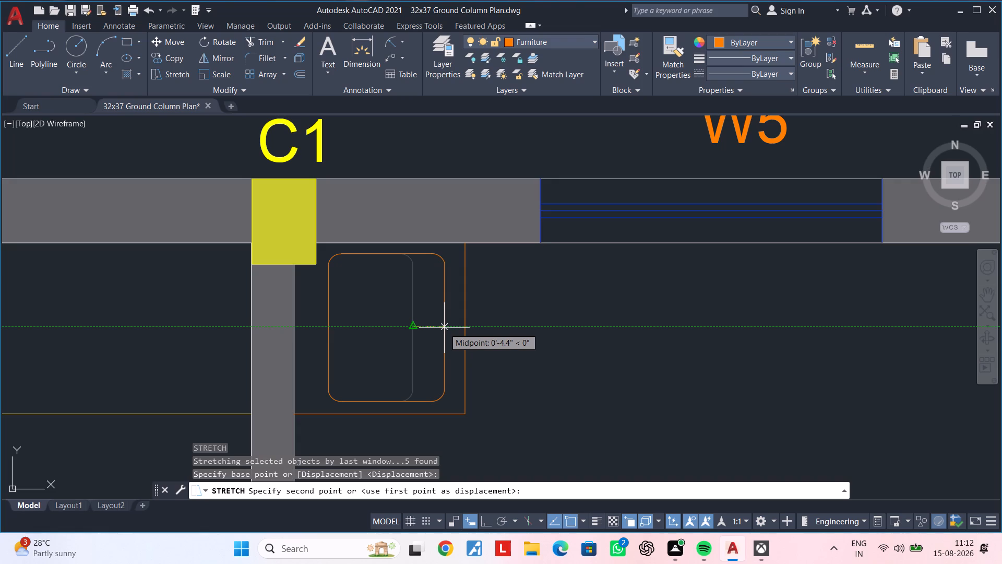
{"action": "left_click", "coordinate": [448, 328]}
{"action": "key", "text": "Escape"}
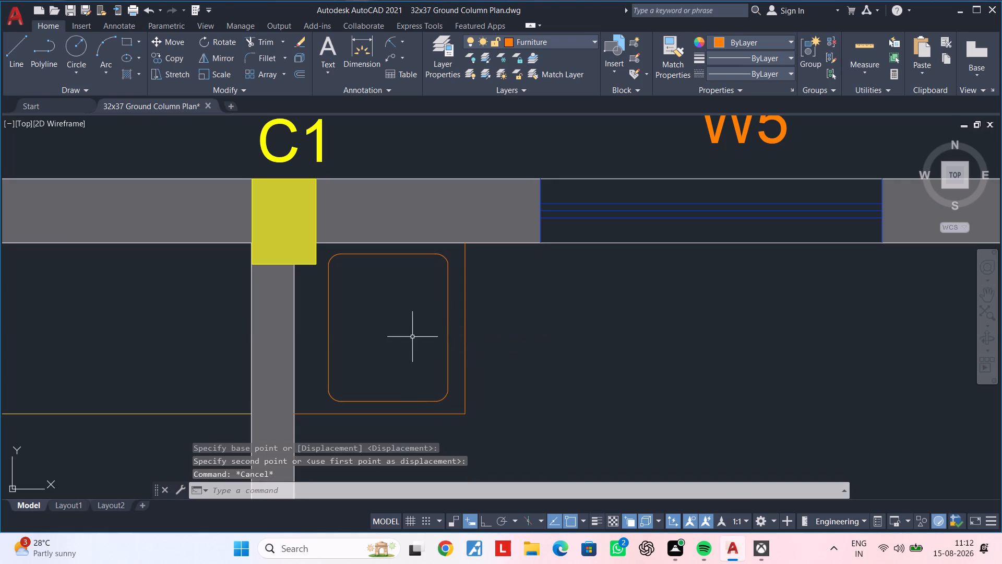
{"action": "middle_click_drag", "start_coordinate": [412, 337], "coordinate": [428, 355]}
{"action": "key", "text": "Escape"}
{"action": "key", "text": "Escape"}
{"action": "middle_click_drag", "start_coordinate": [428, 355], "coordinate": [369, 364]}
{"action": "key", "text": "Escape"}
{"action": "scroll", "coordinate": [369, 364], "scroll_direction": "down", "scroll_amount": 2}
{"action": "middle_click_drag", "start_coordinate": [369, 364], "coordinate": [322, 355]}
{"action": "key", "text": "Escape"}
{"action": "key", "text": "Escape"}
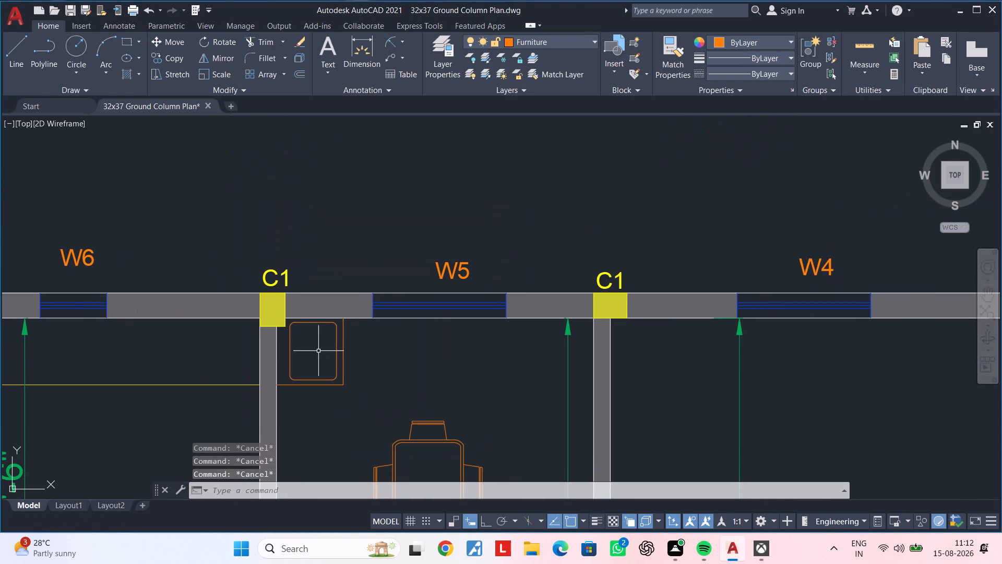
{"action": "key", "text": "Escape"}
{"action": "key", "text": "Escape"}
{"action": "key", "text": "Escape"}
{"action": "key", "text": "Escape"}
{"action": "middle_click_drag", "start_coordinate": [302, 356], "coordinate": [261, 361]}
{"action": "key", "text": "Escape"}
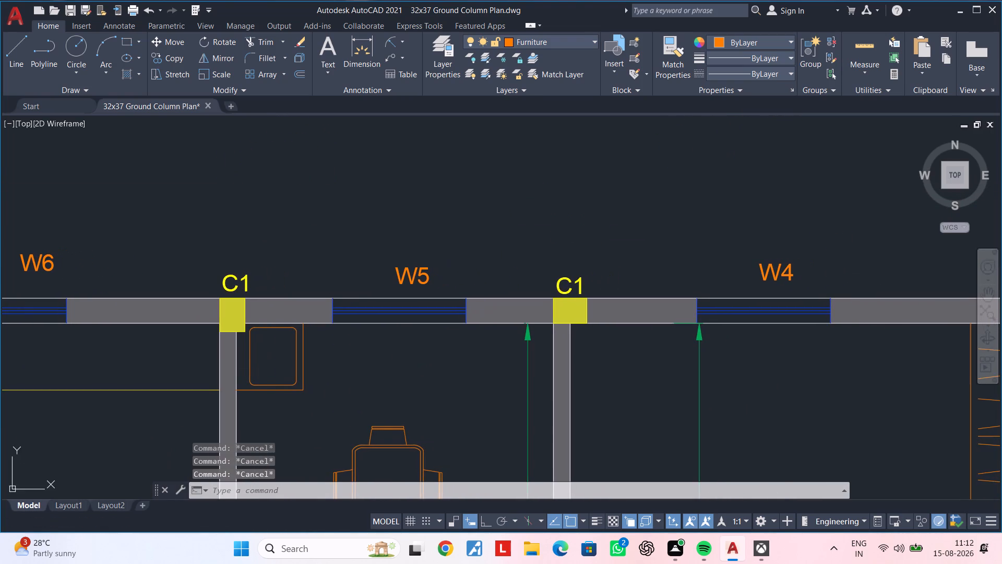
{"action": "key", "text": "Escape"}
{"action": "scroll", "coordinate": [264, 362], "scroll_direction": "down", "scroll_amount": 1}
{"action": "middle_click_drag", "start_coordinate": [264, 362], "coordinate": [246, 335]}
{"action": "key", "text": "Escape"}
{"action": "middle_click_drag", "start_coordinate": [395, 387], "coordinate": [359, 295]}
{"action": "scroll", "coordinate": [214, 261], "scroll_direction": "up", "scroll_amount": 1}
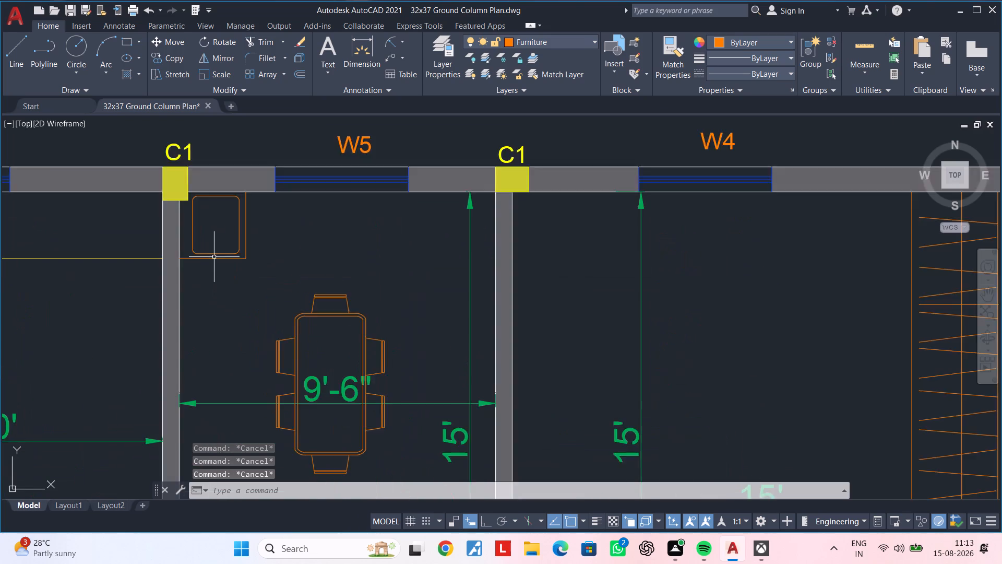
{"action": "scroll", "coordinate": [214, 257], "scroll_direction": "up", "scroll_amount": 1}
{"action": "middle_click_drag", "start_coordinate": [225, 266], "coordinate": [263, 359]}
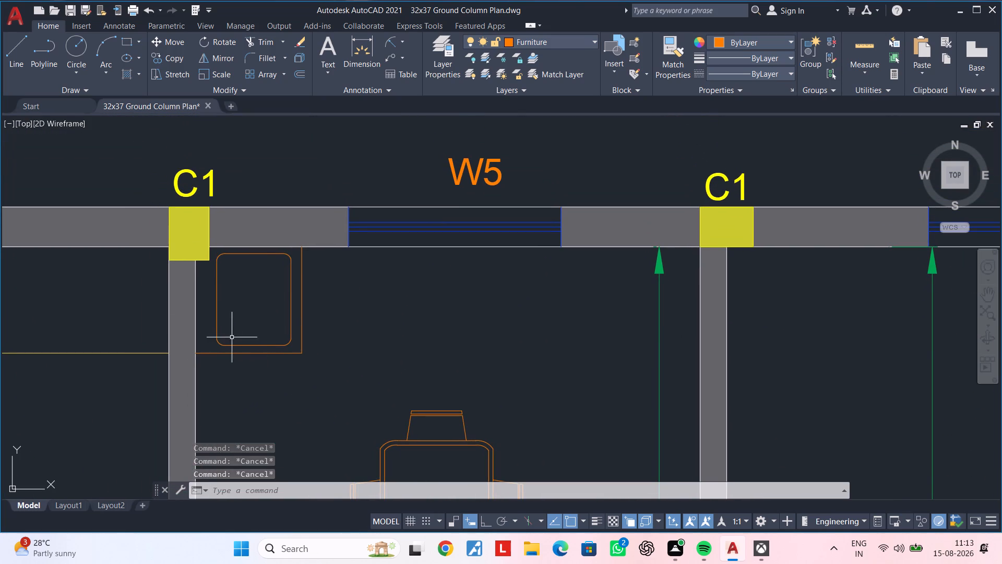
Move the kitchen's 10' width dimension about 1'-7" north along the east wall.
{"action": "middle_click_drag", "start_coordinate": [226, 298], "coordinate": [228, 324]}
{"action": "scroll", "coordinate": [249, 332], "scroll_direction": "down", "scroll_amount": 1}
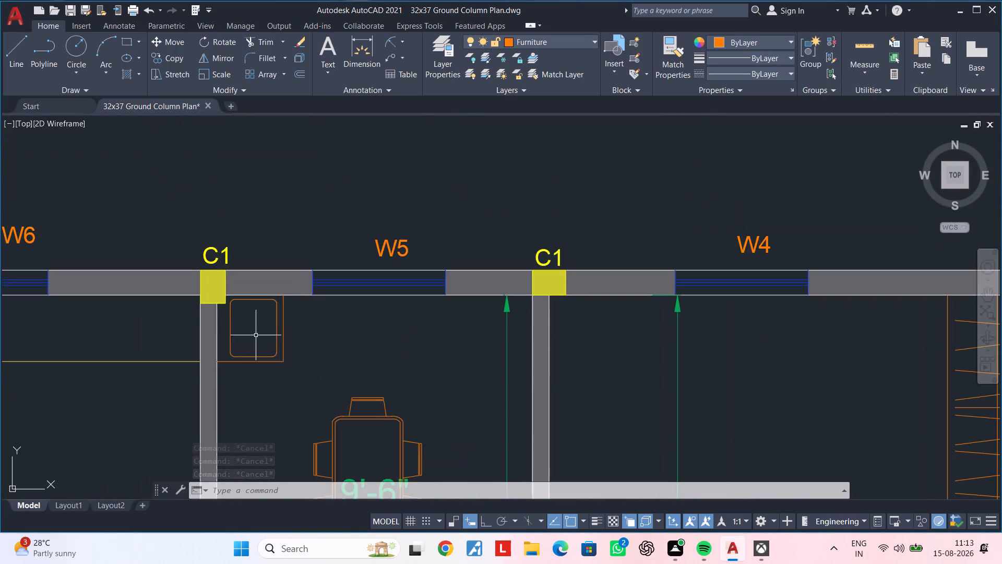
{"action": "middle_click_drag", "start_coordinate": [347, 379], "coordinate": [333, 283]}
{"action": "scroll", "coordinate": [336, 315], "scroll_direction": "down", "scroll_amount": 2}
{"action": "middle_click_drag", "start_coordinate": [386, 363], "coordinate": [363, 297]}
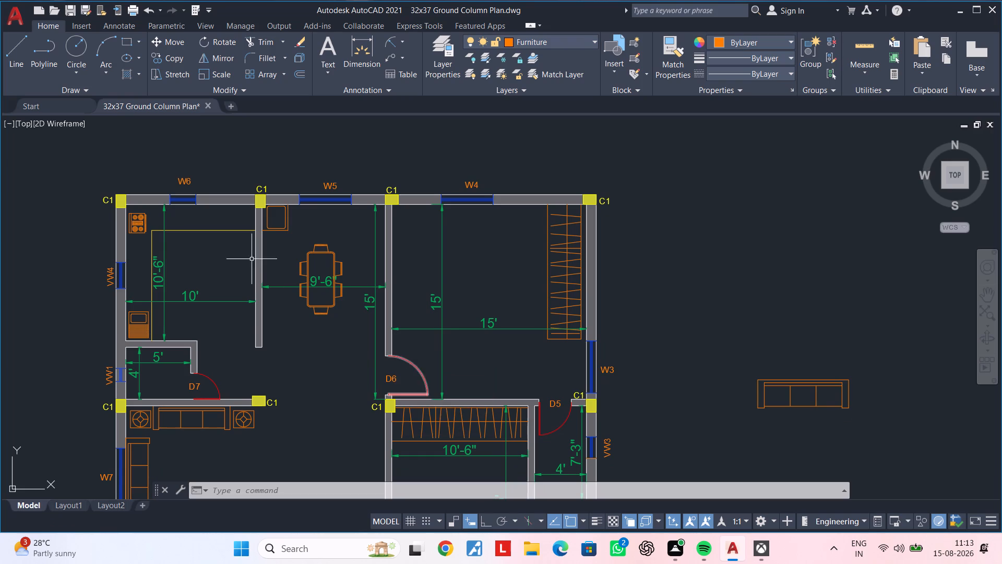
{"action": "scroll", "coordinate": [245, 313], "scroll_direction": "up", "scroll_amount": 3}
{"action": "middle_click_drag", "start_coordinate": [277, 299], "coordinate": [396, 292]}
{"action": "left_click", "coordinate": [380, 265]}
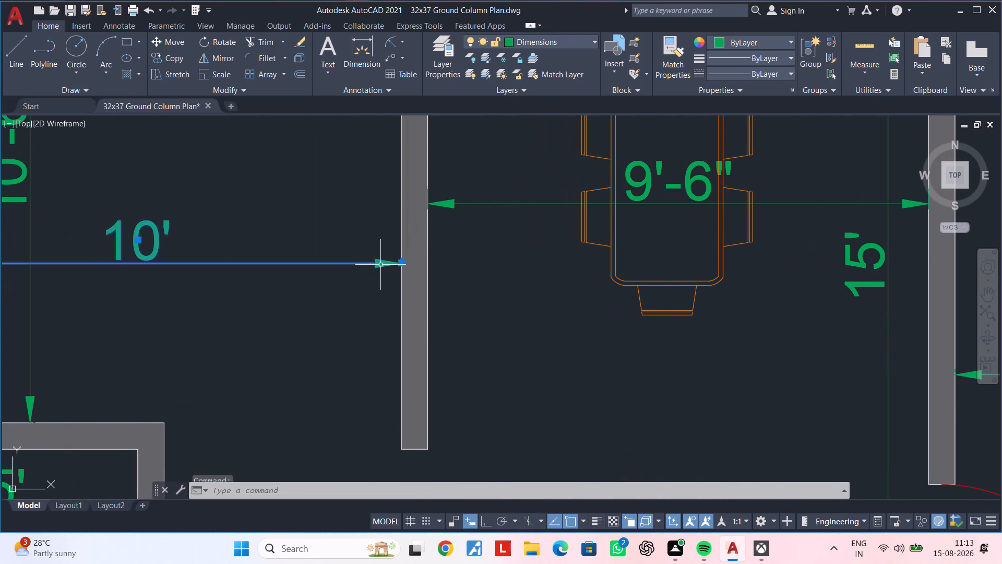
{"action": "type", "text": "m"}
{"action": "key", "text": "space"}
{"action": "left_click", "coordinate": [399, 261]}
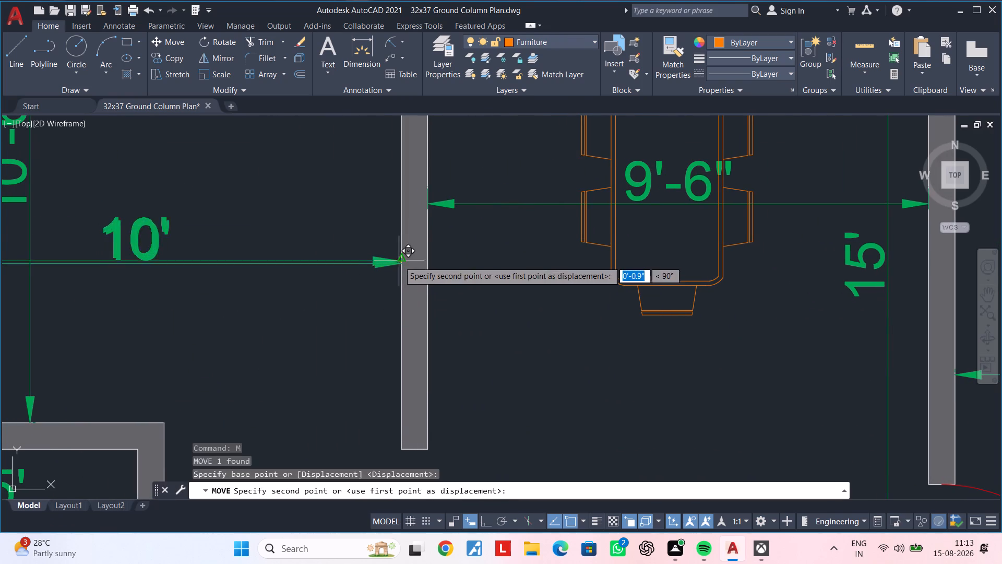
{"action": "left_click", "coordinate": [401, 181]}
{"action": "middle_click_drag", "start_coordinate": [386, 297], "coordinate": [401, 277]}
{"action": "key", "text": "Escape"}
{"action": "key", "text": "Escape"}
{"action": "key", "text": "Escape"}
{"action": "middle_click_drag", "start_coordinate": [402, 281], "coordinate": [368, 301]}
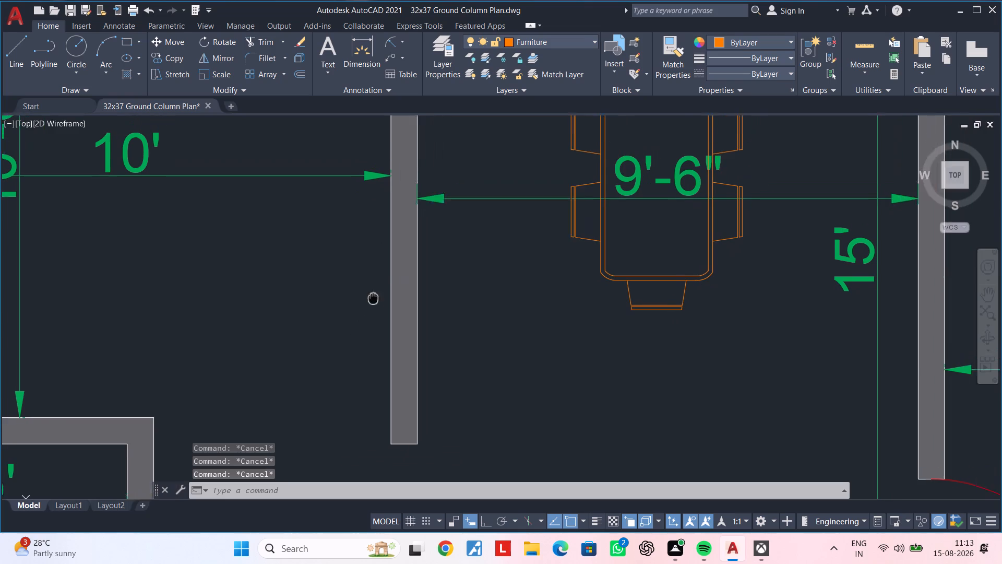
{"action": "key", "text": "Escape"}
{"action": "middle_click_drag", "start_coordinate": [368, 301], "coordinate": [360, 307]}
{"action": "key", "text": "Escape"}
{"action": "key", "text": "Escape"}
{"action": "key", "text": "Escape"}
{"action": "key", "text": "Escape"}
{"action": "middle_click_drag", "start_coordinate": [360, 307], "coordinate": [317, 315]}
{"action": "key", "text": "Escape"}
{"action": "key", "text": "Escape"}
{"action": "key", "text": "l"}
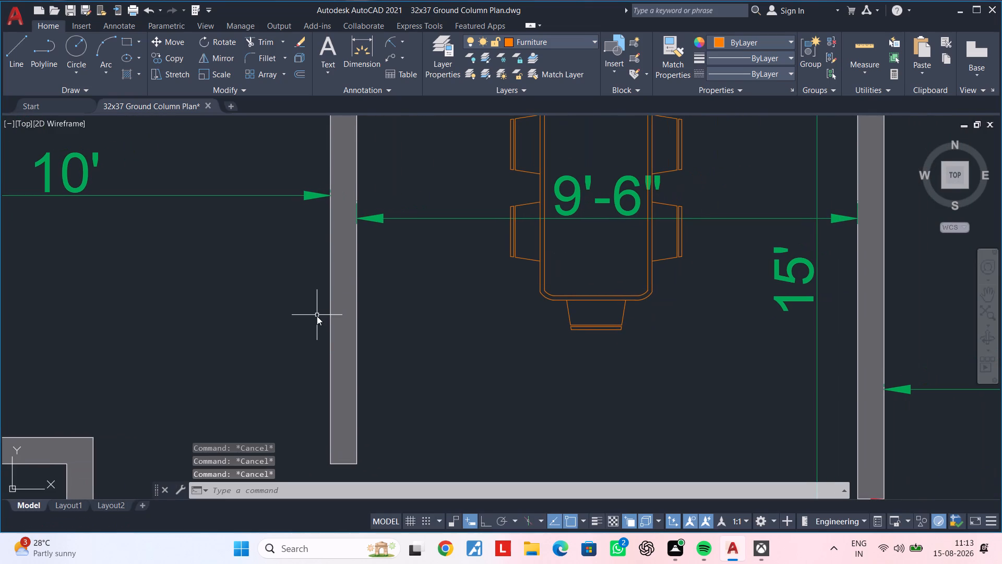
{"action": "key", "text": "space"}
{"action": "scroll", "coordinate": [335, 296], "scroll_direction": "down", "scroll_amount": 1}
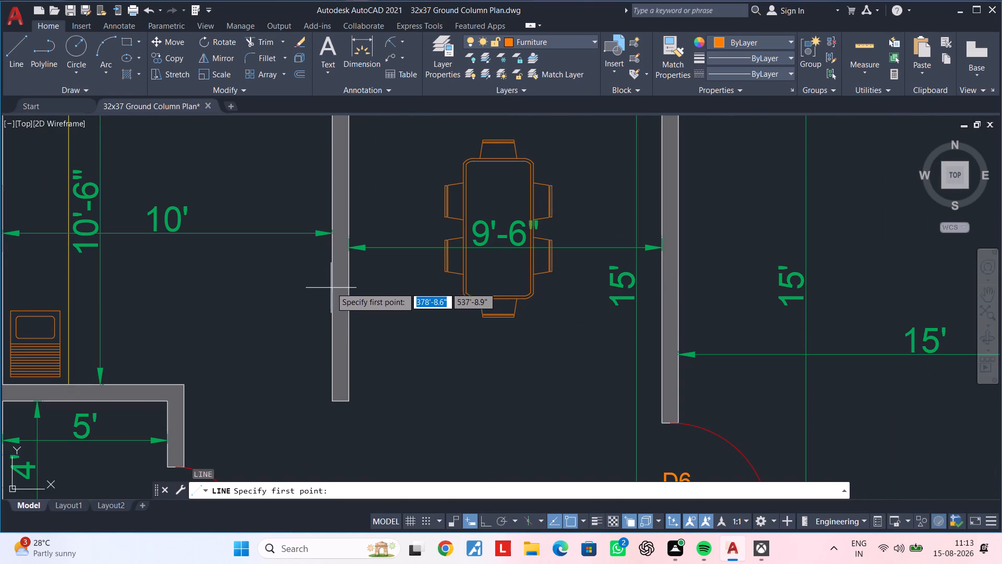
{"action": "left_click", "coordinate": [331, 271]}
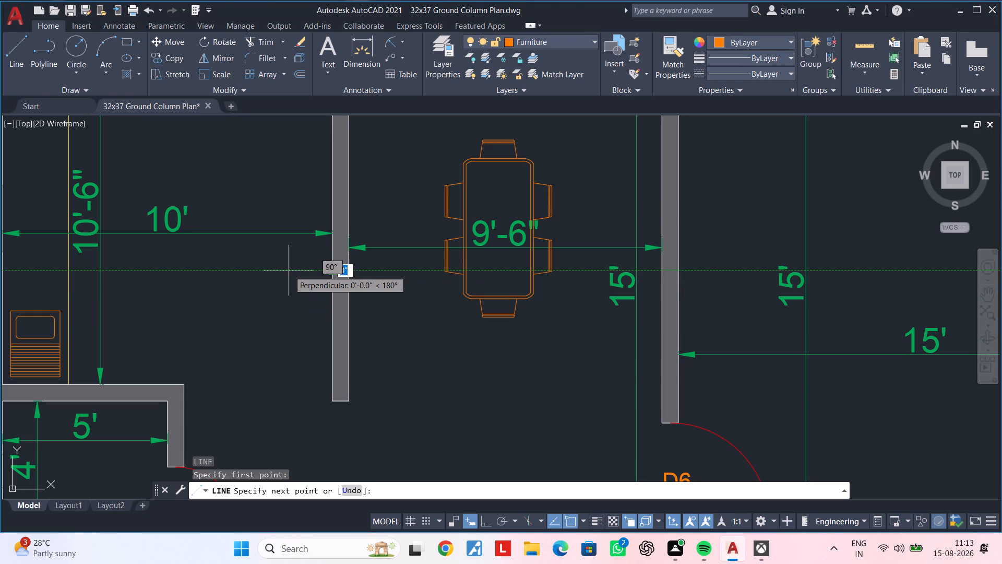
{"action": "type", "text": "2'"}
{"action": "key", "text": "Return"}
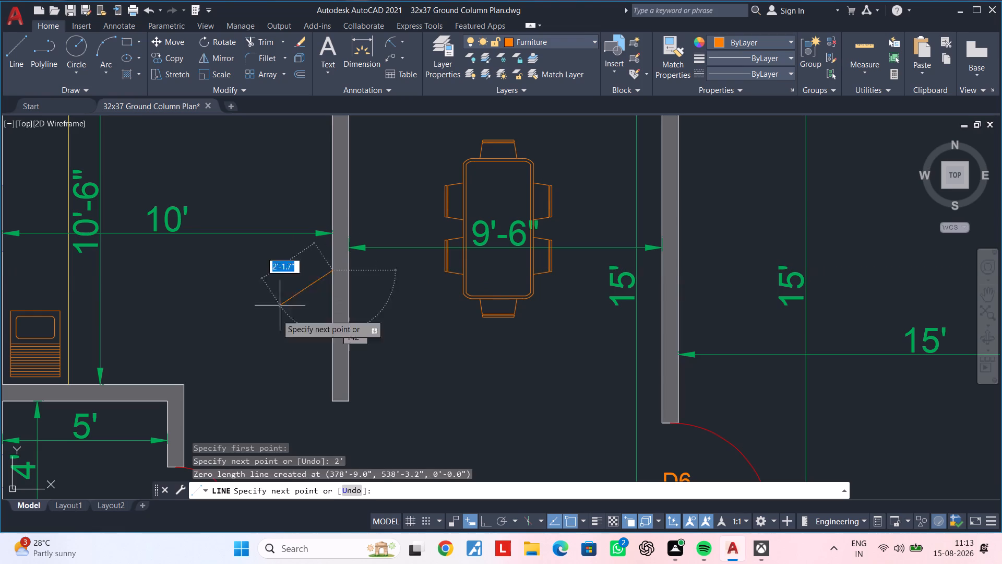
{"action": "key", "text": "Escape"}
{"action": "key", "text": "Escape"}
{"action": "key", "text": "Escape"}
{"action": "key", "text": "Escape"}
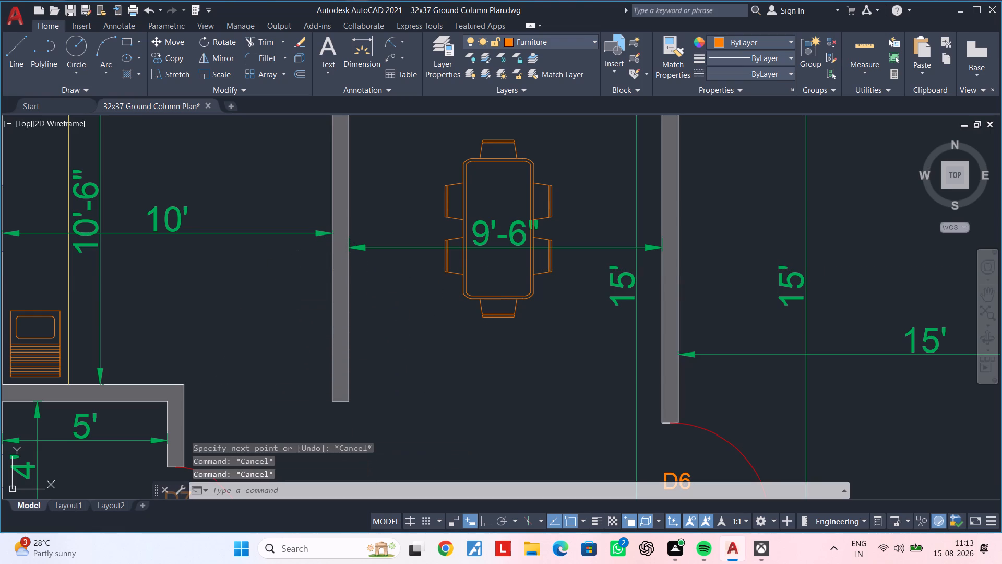
Draw a 2' by 2' square outline with lines against the west face of the kitchen's east wall, south of the 10' dimension.
{"action": "type", "text": "l"}
{"action": "key", "text": "space"}
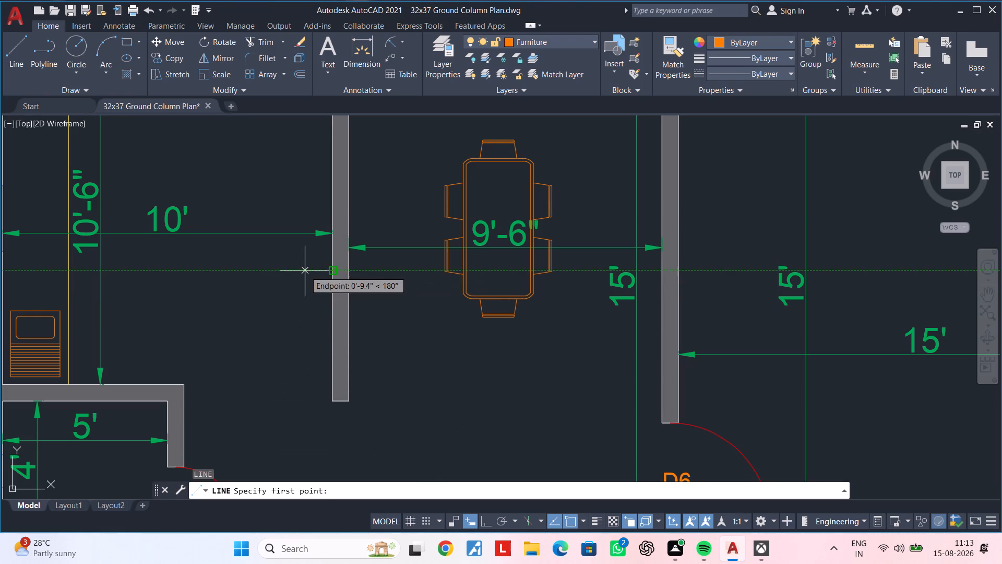
{"action": "left_click", "coordinate": [332, 271]}
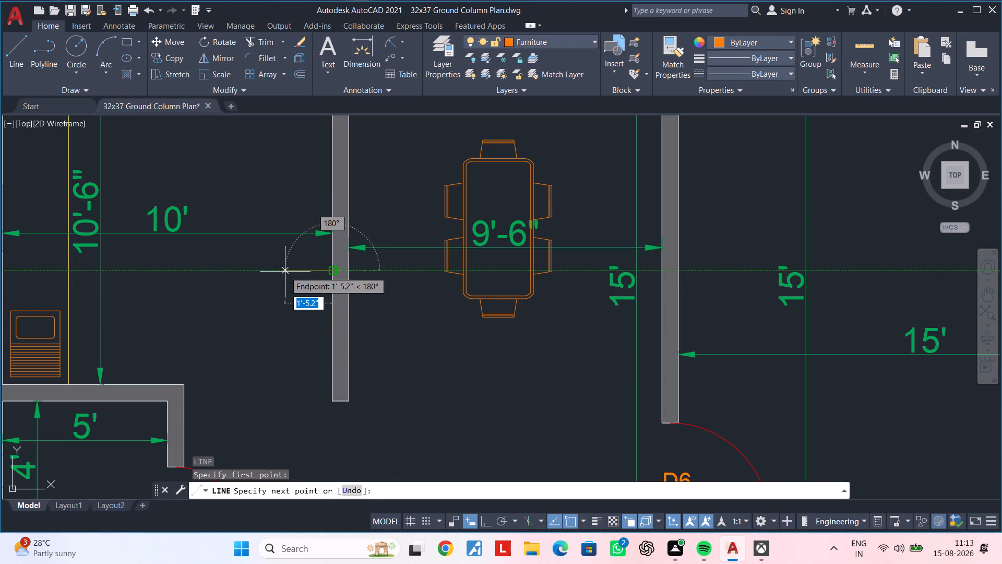
{"action": "type", "text": "2'"}
{"action": "key", "text": "Return"}
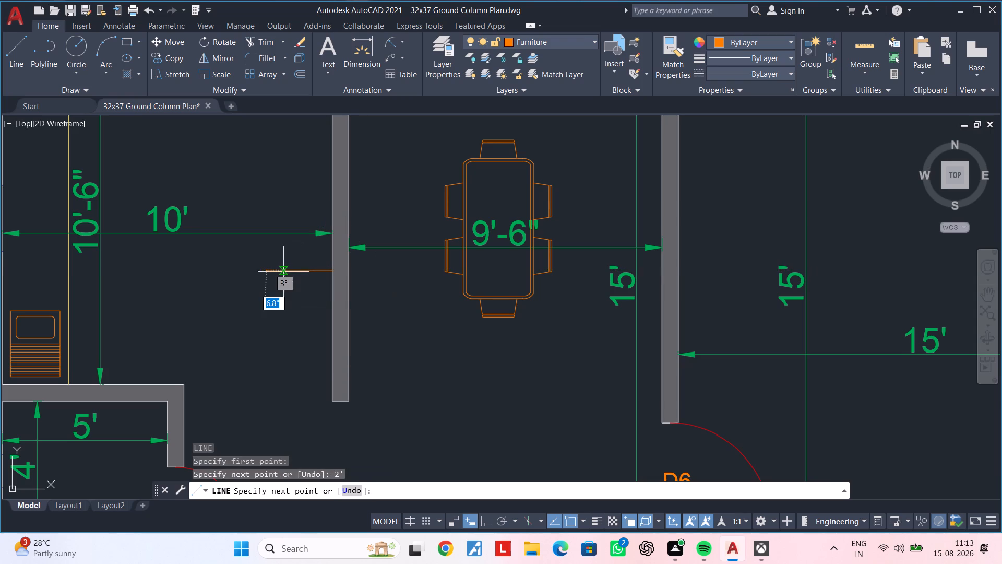
{"action": "scroll", "coordinate": [255, 325], "scroll_direction": "up", "scroll_amount": 1}
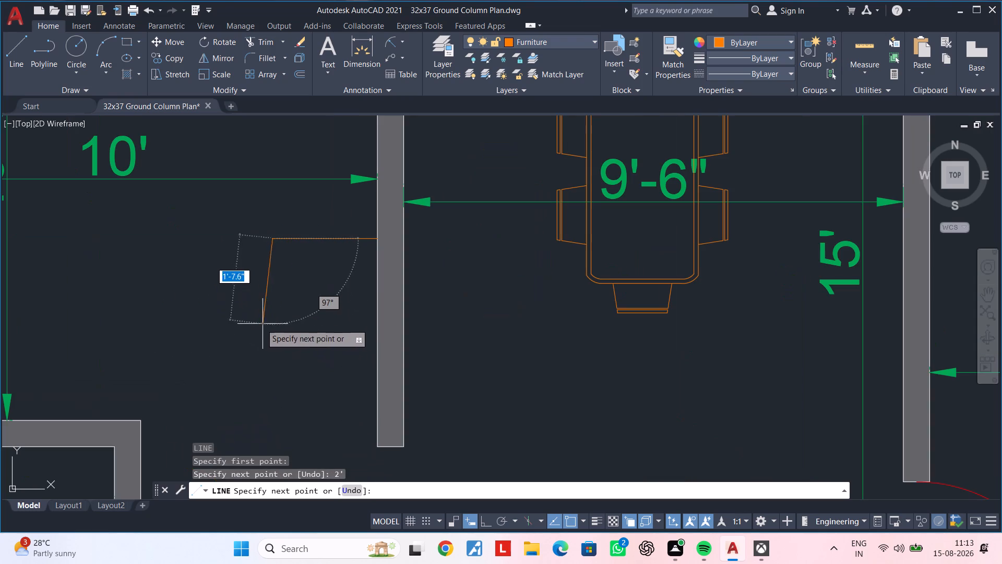
{"action": "type", "text": "2'"}
{"action": "key", "text": "Return"}
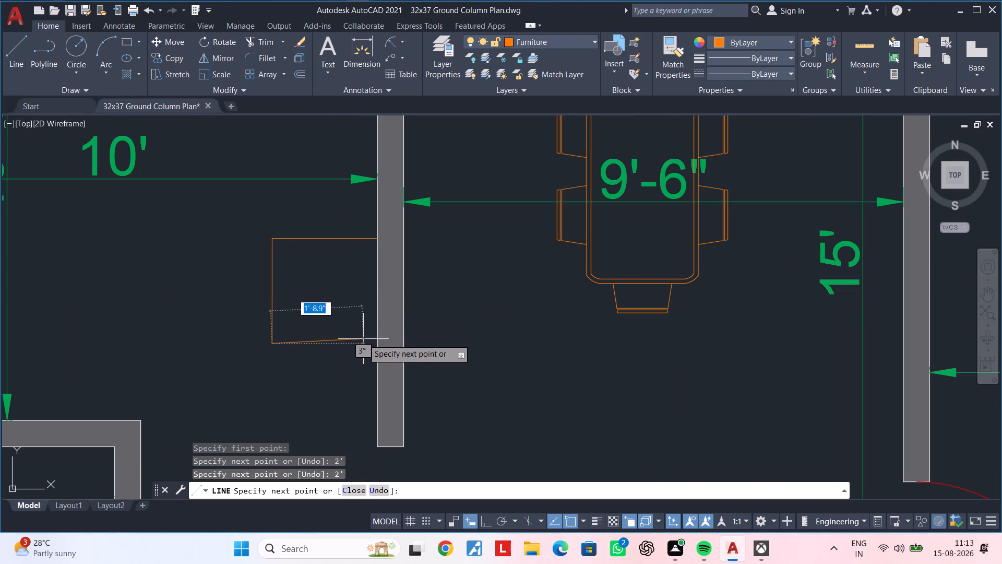
{"action": "left_click", "coordinate": [379, 343]}
{"action": "key", "text": "Escape"}
{"action": "key", "text": "Escape"}
{"action": "key", "text": "Escape"}
{"action": "key", "text": "Escape"}
{"action": "key", "text": "Escape"}
{"action": "key", "text": "Escape"}
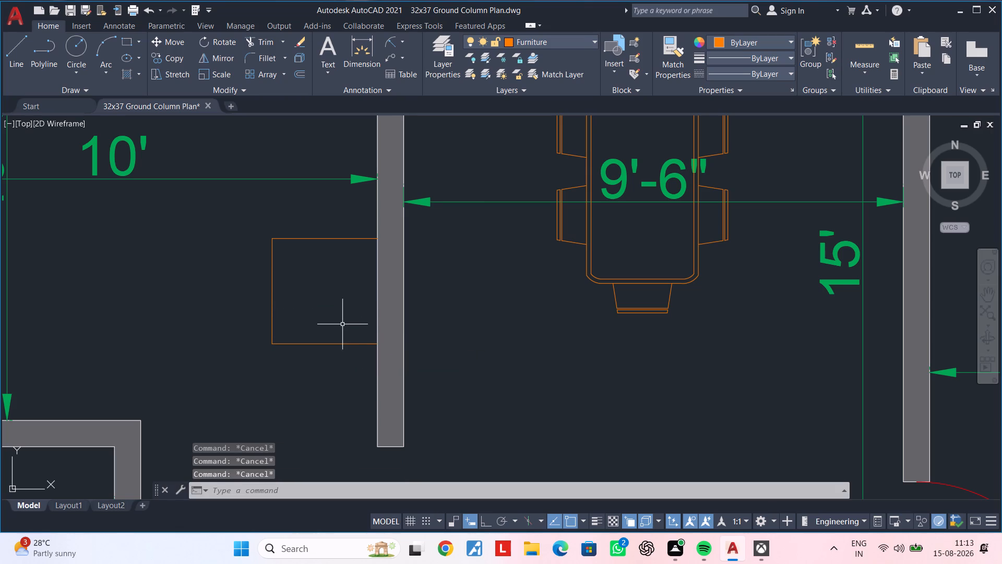
Offset the square outline's west edge 1" inward, and offset the resulting line another 1" east.
{"action": "middle_click_drag", "start_coordinate": [342, 324], "coordinate": [324, 330]}
{"action": "key", "text": "Escape"}
{"action": "key", "text": "Escape"}
{"action": "type", "text": "of"}
{"action": "key", "text": "space"}
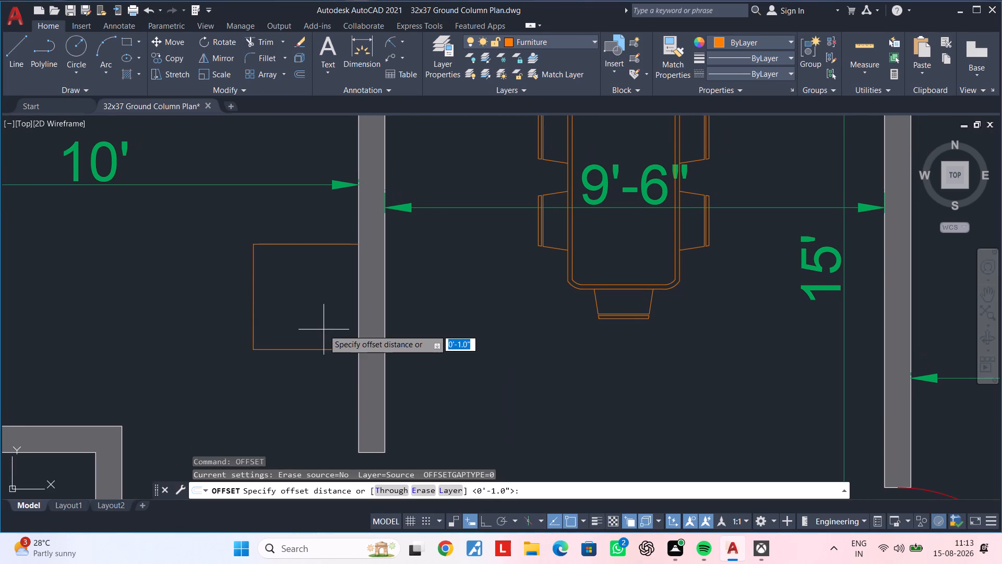
{"action": "type", "text": "1\""}
{"action": "key", "text": "Return"}
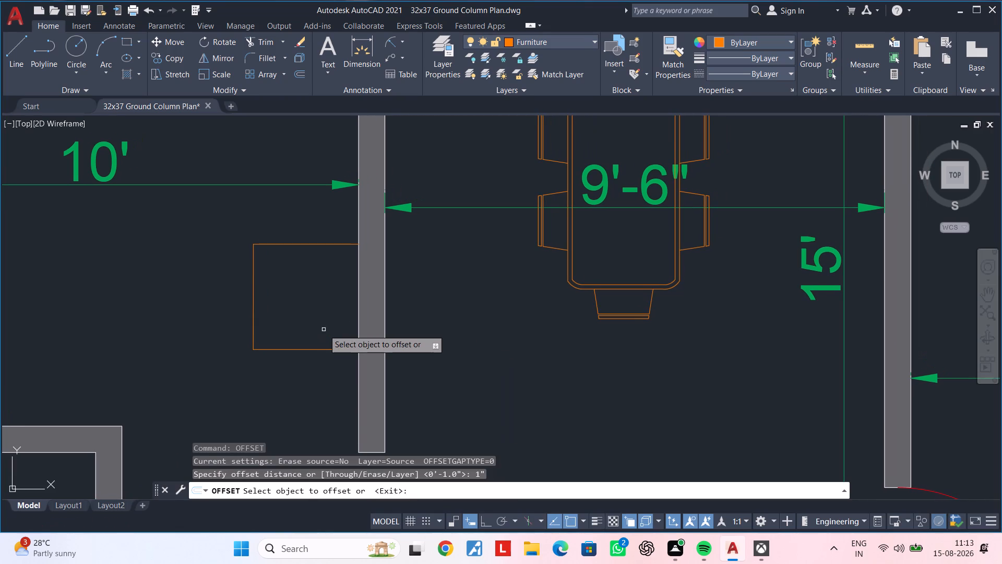
{"action": "left_click", "coordinate": [253, 297]}
{"action": "left_click", "coordinate": [280, 296]}
{"action": "left_click", "coordinate": [257, 300]}
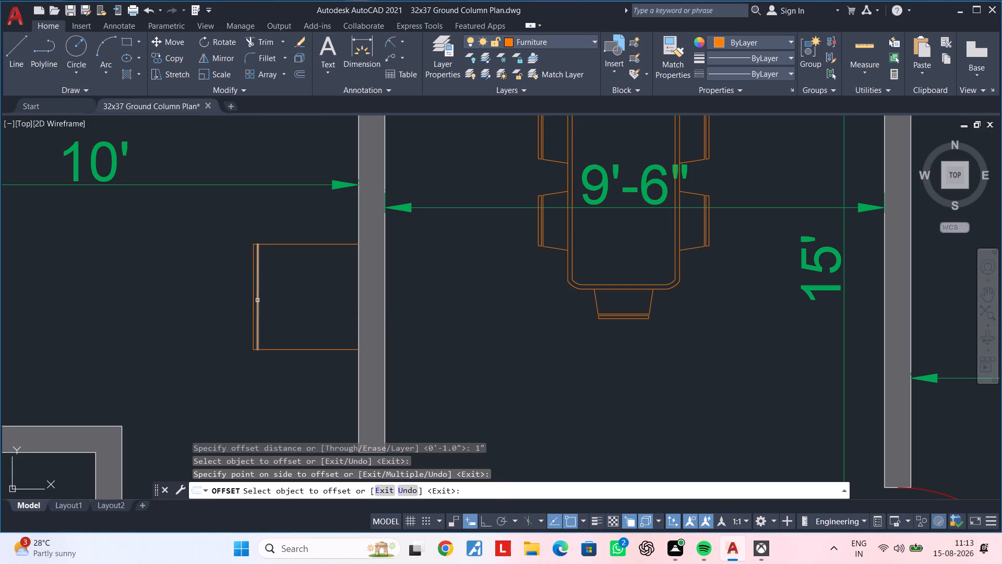
{"action": "left_click", "coordinate": [271, 299]}
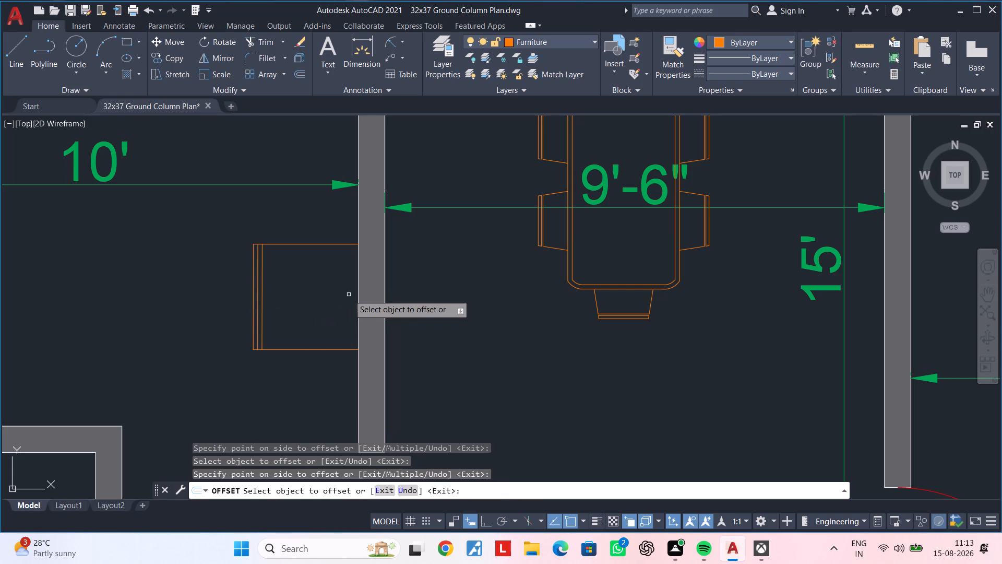
{"action": "key", "text": "Escape"}
{"action": "key", "text": "Escape"}
{"action": "key", "text": "Escape"}
{"action": "key", "text": "Escape"}
Draw a vertical line with Ortho on from the square outline's north edge to its south edge, just west of the wall.
{"action": "type", "text": "l"}
{"action": "key", "text": "space"}
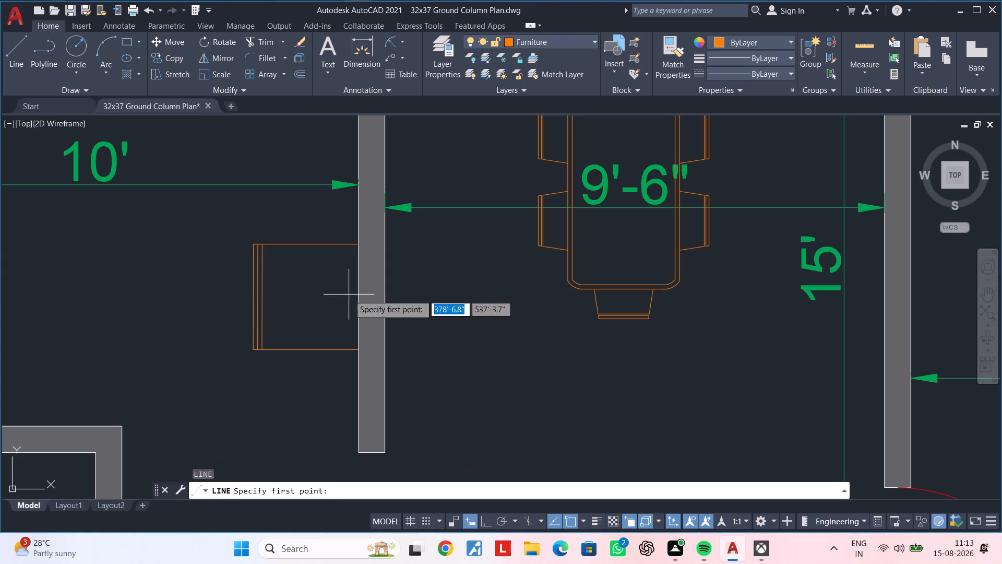
{"action": "scroll", "coordinate": [346, 248], "scroll_direction": "up", "scroll_amount": 2}
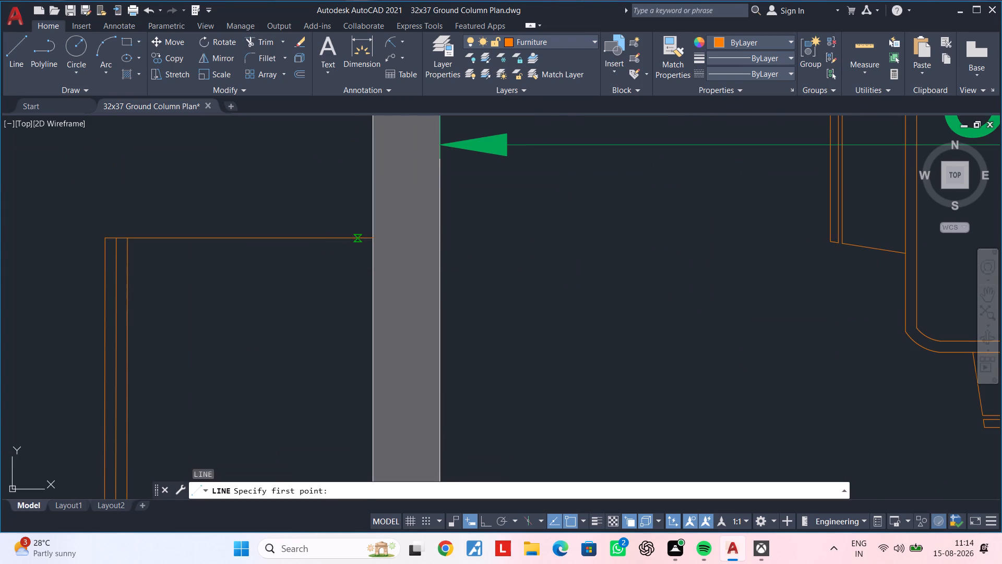
{"action": "left_click", "coordinate": [357, 240]}
{"action": "middle_click_drag", "start_coordinate": [364, 342], "coordinate": [365, 188]}
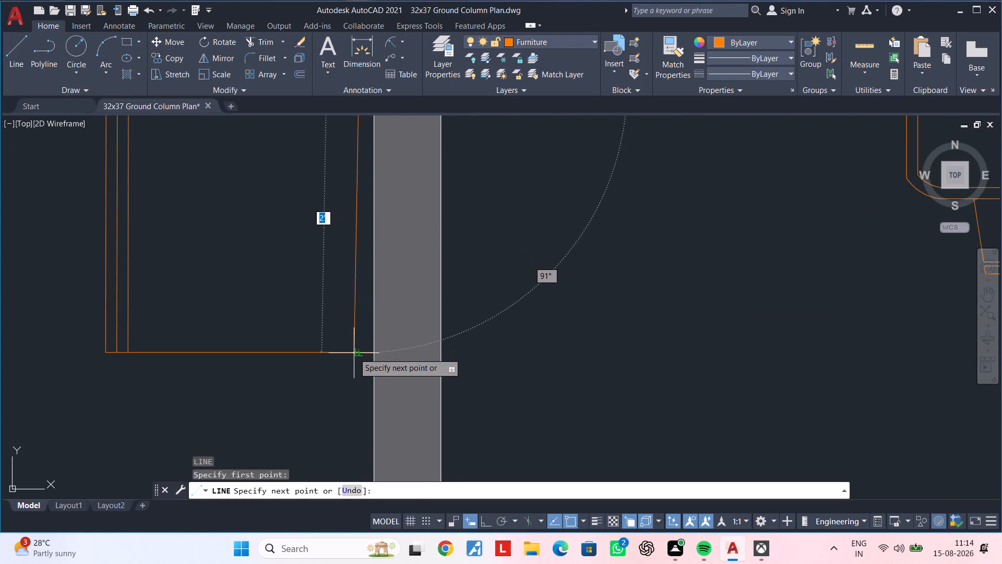
{"action": "key", "text": "F8"}
{"action": "left_click", "coordinate": [356, 352]}
{"action": "scroll", "coordinate": [309, 313], "scroll_direction": "down", "scroll_amount": 1}
{"action": "key", "text": "Escape"}
{"action": "key", "text": "Escape"}
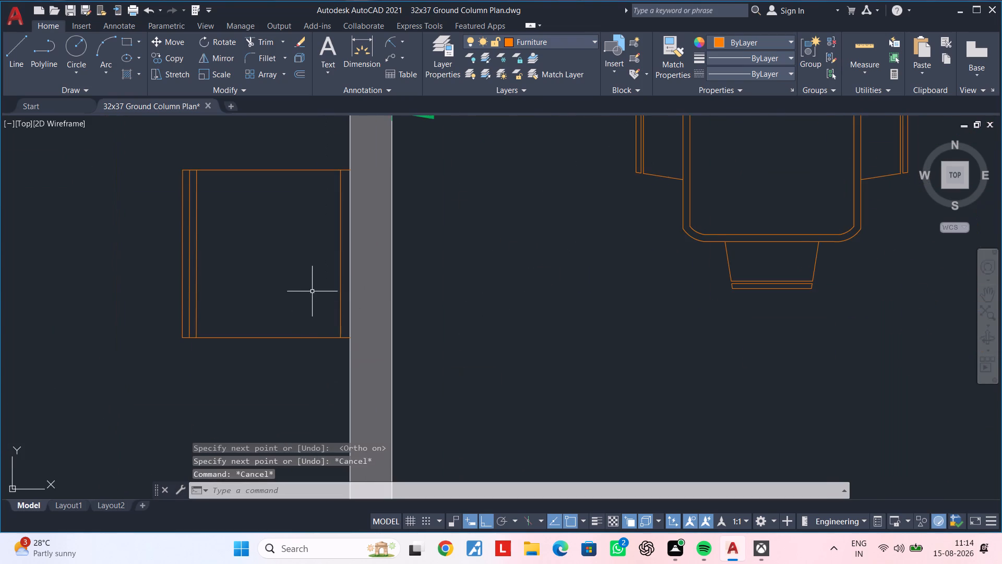
{"action": "scroll", "coordinate": [319, 291], "scroll_direction": "down", "scroll_amount": 1}
{"action": "middle_click_drag", "start_coordinate": [321, 291], "coordinate": [345, 318]}
{"action": "key", "text": "Escape"}
{"action": "key", "text": "Escape"}
{"action": "key", "text": "Escape"}
{"action": "key", "text": "Escape"}
{"action": "key", "text": "Escape"}
{"action": "key", "text": "Escape"}
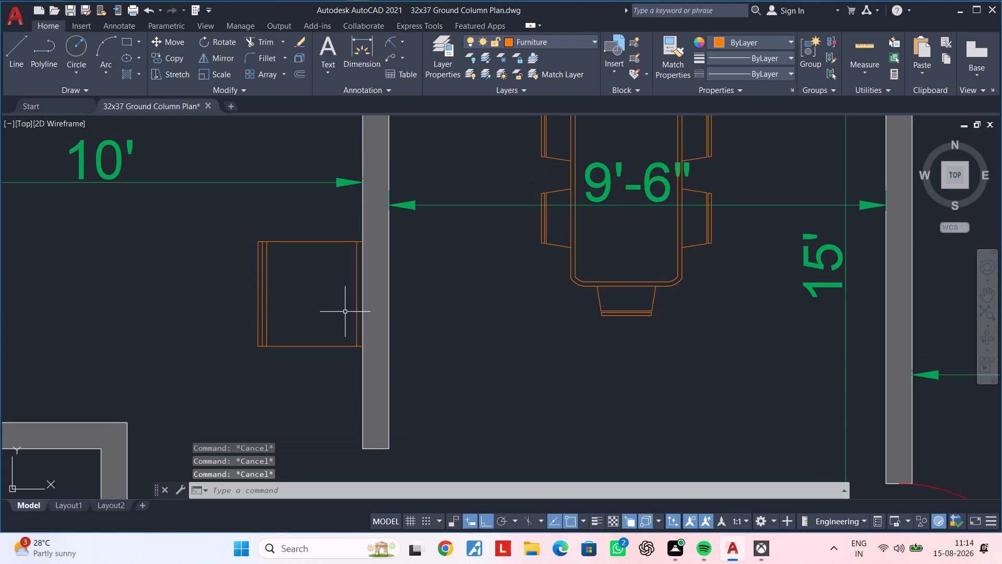
{"action": "middle_click_drag", "start_coordinate": [345, 309], "coordinate": [327, 316]}
{"action": "middle_click_drag", "start_coordinate": [327, 316], "coordinate": [274, 313]}
{"action": "scroll", "coordinate": [274, 311], "scroll_direction": "up", "scroll_amount": 1}
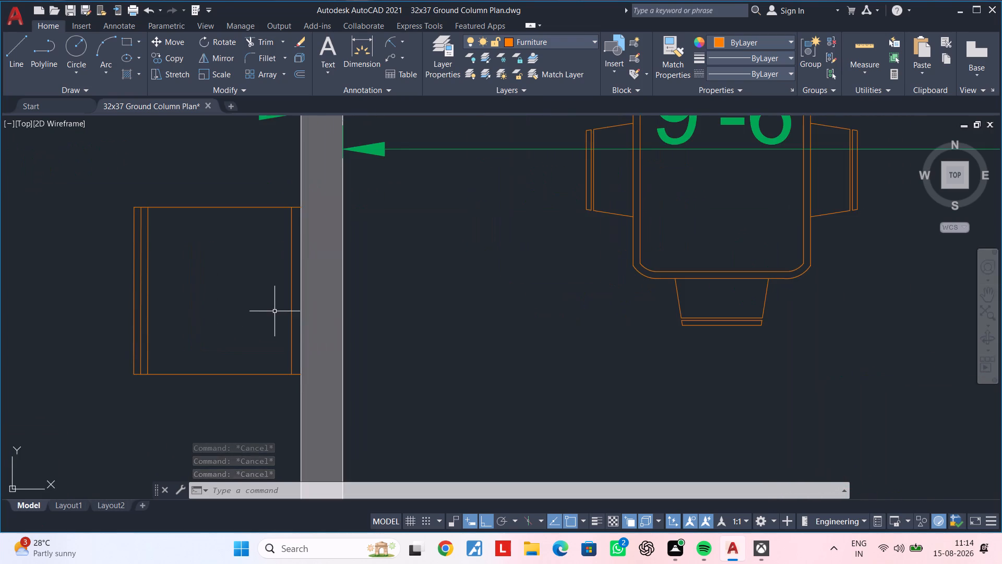
{"action": "middle_click_drag", "start_coordinate": [275, 311], "coordinate": [264, 318]}
{"action": "key", "text": "Escape"}
{"action": "key", "text": "Escape"}
{"action": "key", "text": "Escape"}
Draw a 1' deep by 7' long outline with lines against the west face of the living room's east wall, just south of column C1.
{"action": "scroll", "coordinate": [264, 318], "scroll_direction": "down", "scroll_amount": 1}
{"action": "middle_click_drag", "start_coordinate": [264, 318], "coordinate": [306, 296]}
{"action": "scroll", "coordinate": [306, 296], "scroll_direction": "down", "scroll_amount": 2}
{"action": "middle_click_drag", "start_coordinate": [296, 305], "coordinate": [299, 280]}
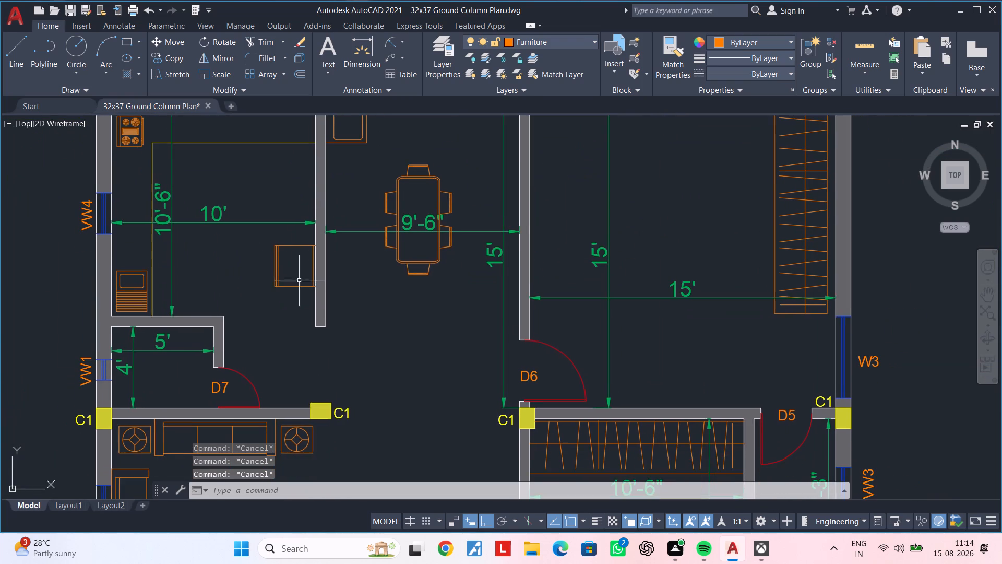
{"action": "middle_click_drag", "start_coordinate": [292, 329], "coordinate": [293, 294]}
{"action": "middle_click_drag", "start_coordinate": [316, 346], "coordinate": [317, 273]}
{"action": "middle_click_drag", "start_coordinate": [470, 382], "coordinate": [461, 361]}
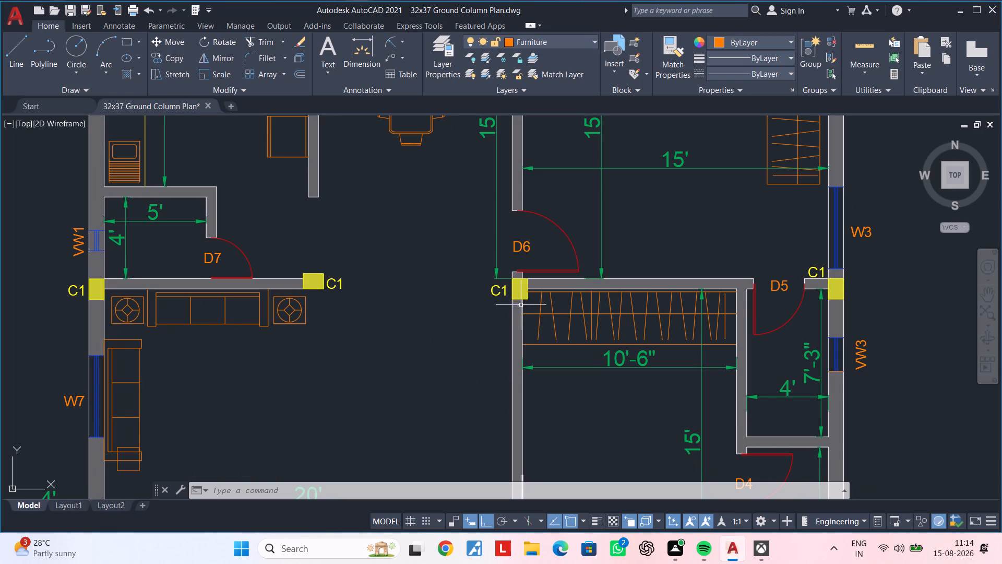
{"action": "middle_click_drag", "start_coordinate": [484, 410], "coordinate": [481, 232]}
{"action": "scroll", "coordinate": [481, 232], "scroll_direction": "down", "scroll_amount": 1}
{"action": "middle_click_drag", "start_coordinate": [477, 217], "coordinate": [451, 288]}
{"action": "scroll", "coordinate": [451, 284], "scroll_direction": "up", "scroll_amount": 1}
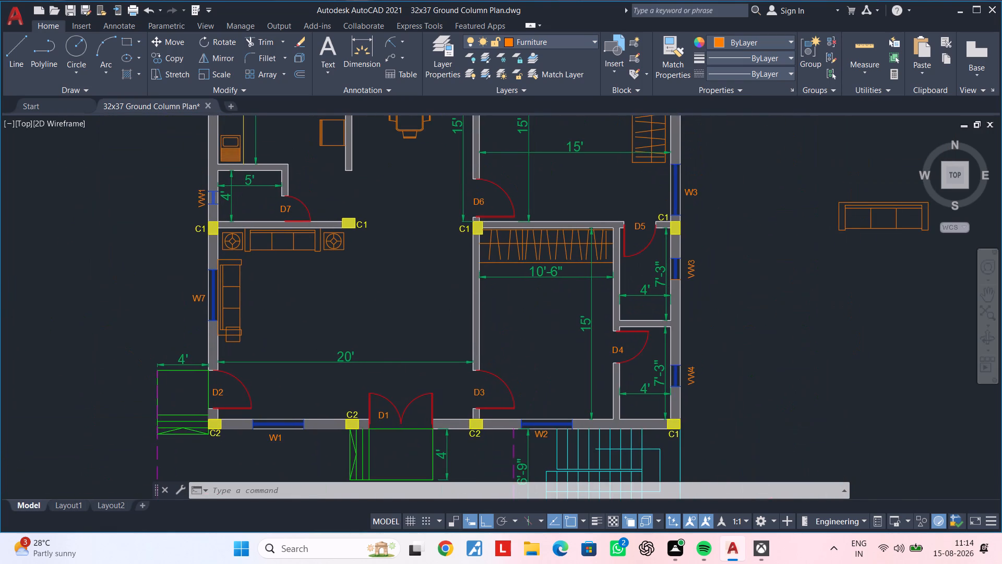
{"action": "middle_click_drag", "start_coordinate": [455, 283], "coordinate": [378, 324]}
{"action": "key", "text": "Escape"}
{"action": "key", "text": "Escape"}
{"action": "type", "text": "l"}
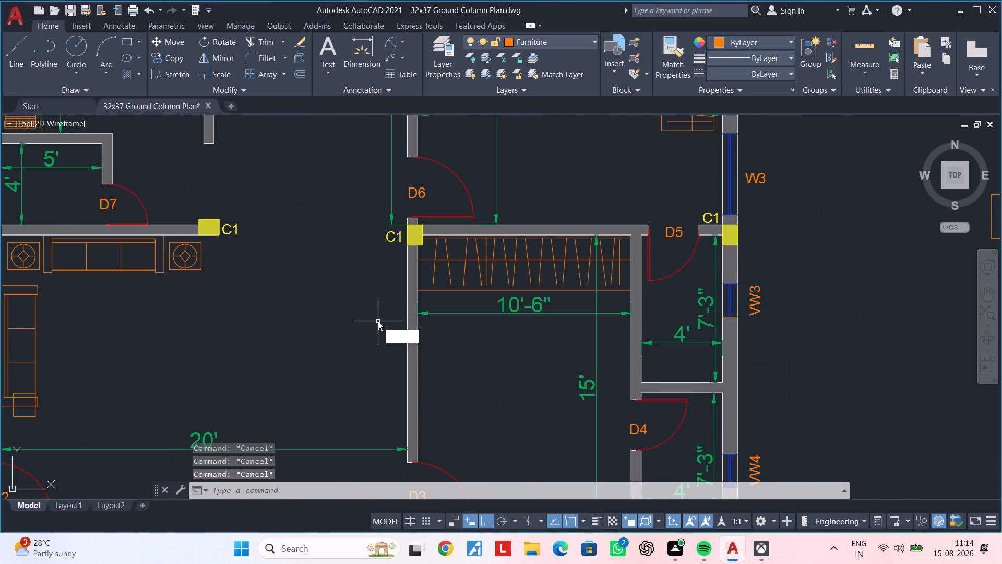
{"action": "key", "text": "space"}
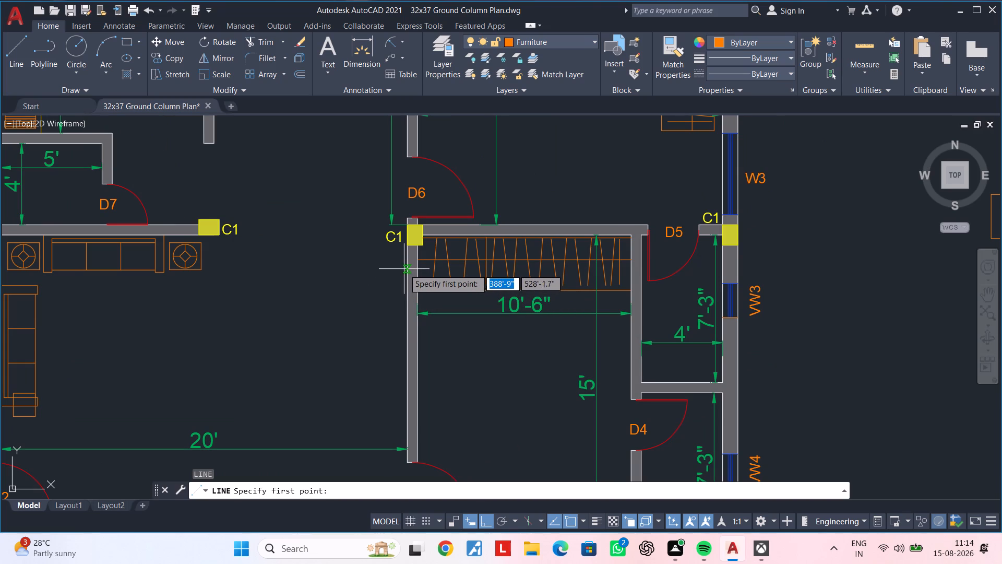
{"action": "left_click", "coordinate": [407, 267]}
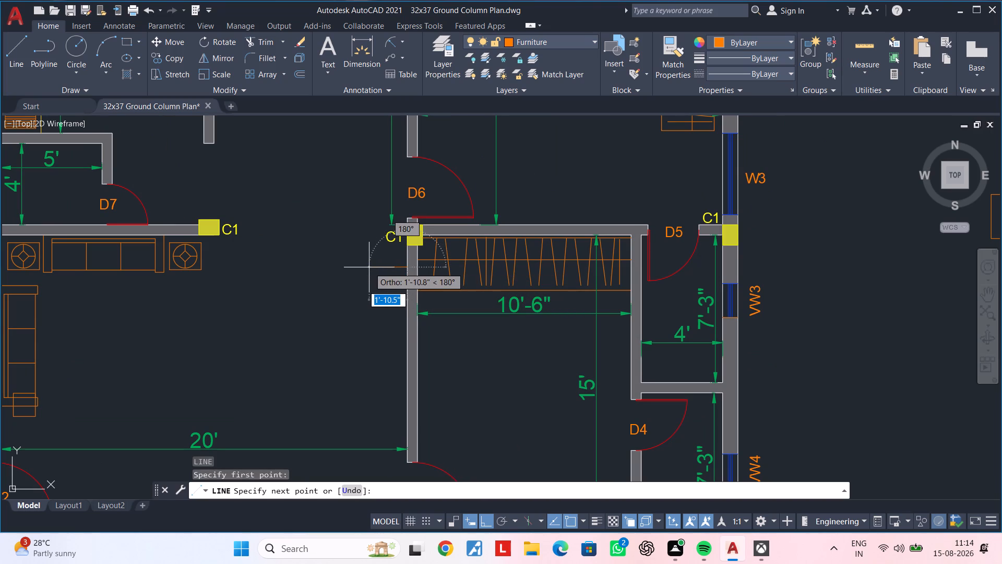
{"action": "type", "text": "1'"}
{"action": "key", "text": "Return"}
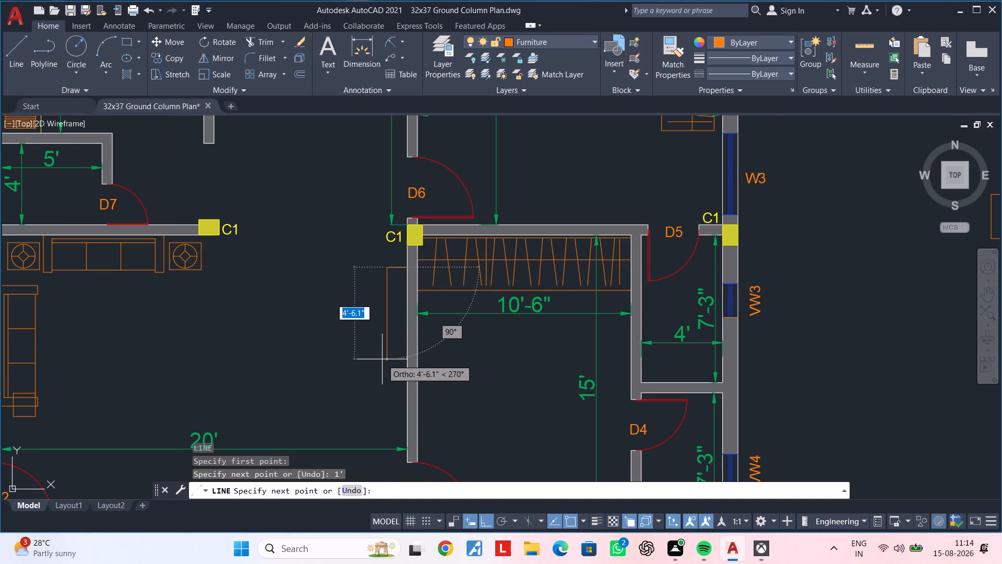
{"action": "middle_click_drag", "start_coordinate": [382, 359], "coordinate": [384, 335]}
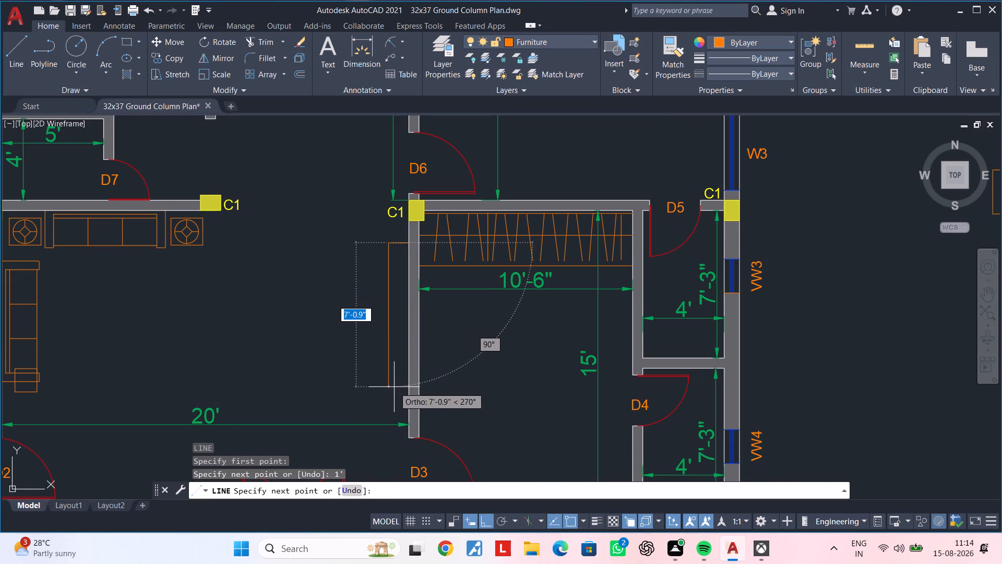
{"action": "type", "text": "7'"}
{"action": "key", "text": "Return"}
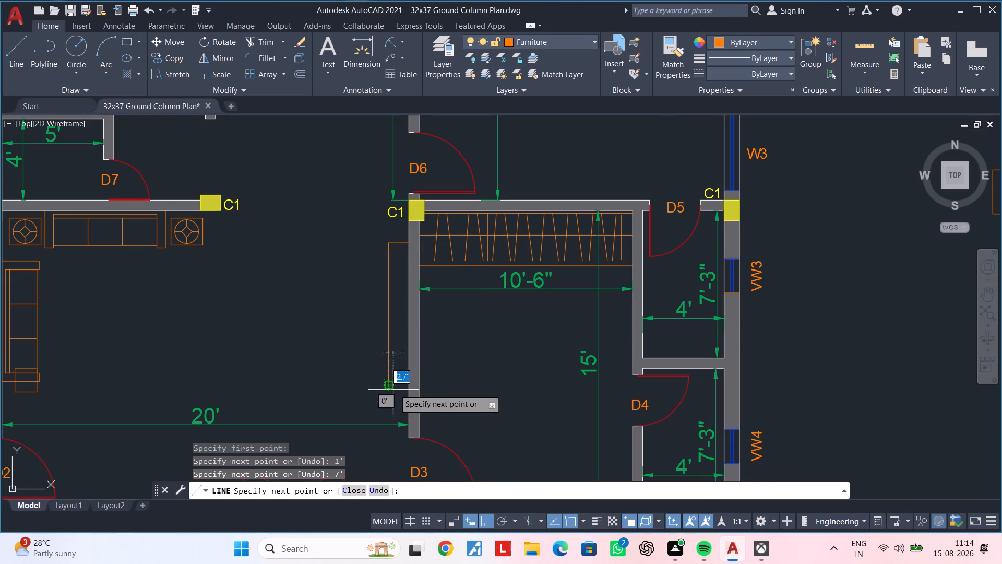
{"action": "left_click", "coordinate": [411, 385]}
{"action": "key", "text": "Escape"}
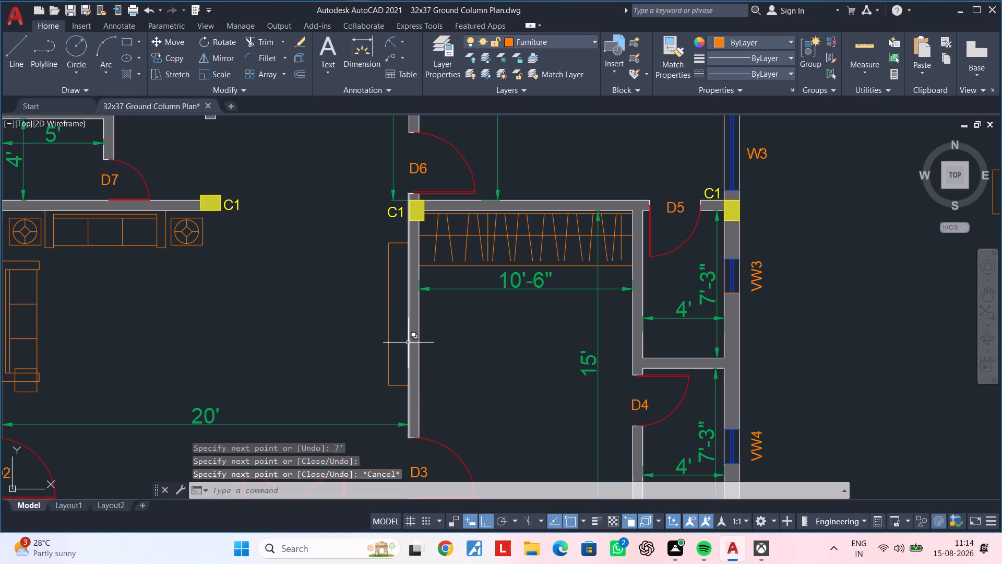
{"action": "key", "text": "Escape"}
{"action": "key", "text": "Escape"}
{"action": "key", "text": "Escape"}
{"action": "key", "text": "Escape"}
{"action": "key", "text": "Escape"}
{"action": "middle_click_drag", "start_coordinate": [398, 332], "coordinate": [379, 339]}
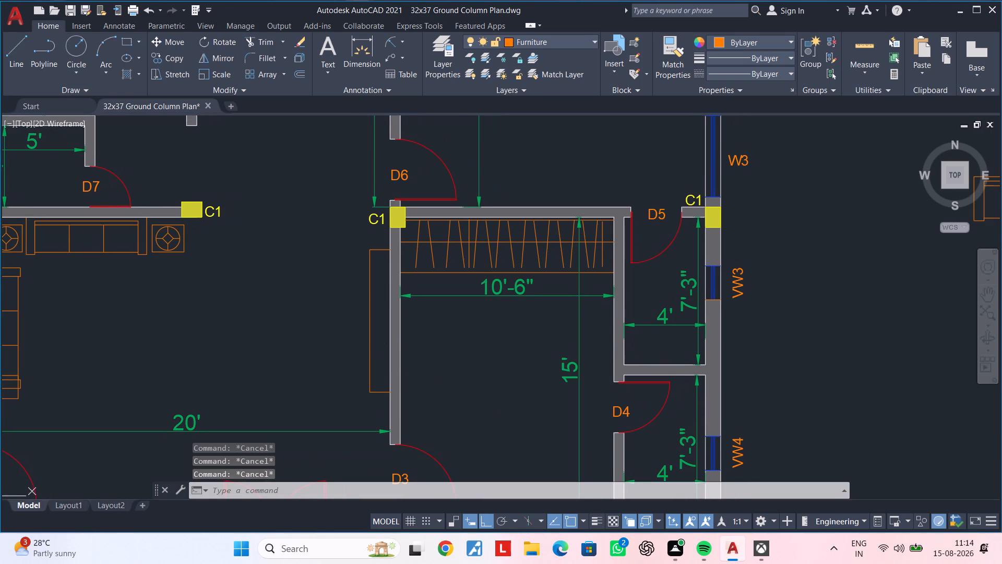
{"action": "key", "text": "Escape"}
{"action": "key", "text": "Escape"}
{"action": "key", "text": "Escape"}
Move the vertical 15' dimension in the room beside door D6 horizontally west, to just west of window W4.
{"action": "scroll", "coordinate": [432, 346], "scroll_direction": "down", "scroll_amount": 1}
{"action": "middle_click_drag", "start_coordinate": [435, 350], "coordinate": [398, 356]}
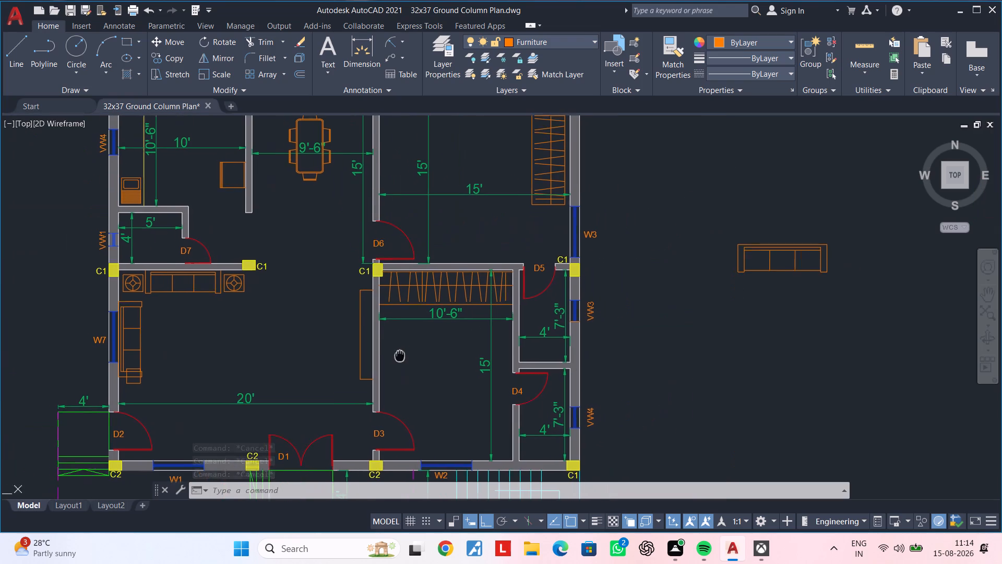
{"action": "middle_click_drag", "start_coordinate": [398, 356], "coordinate": [397, 356]}
{"action": "key", "text": "Escape"}
{"action": "key", "text": "Escape"}
{"action": "key", "text": "Escape"}
{"action": "key", "text": "Escape"}
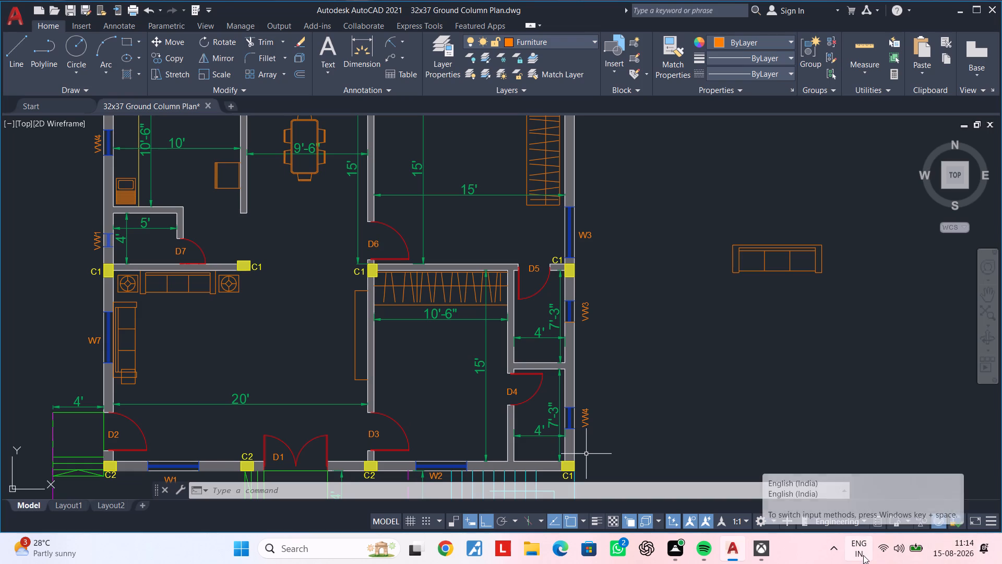
{"action": "middle_click_drag", "start_coordinate": [439, 354], "coordinate": [397, 483]}
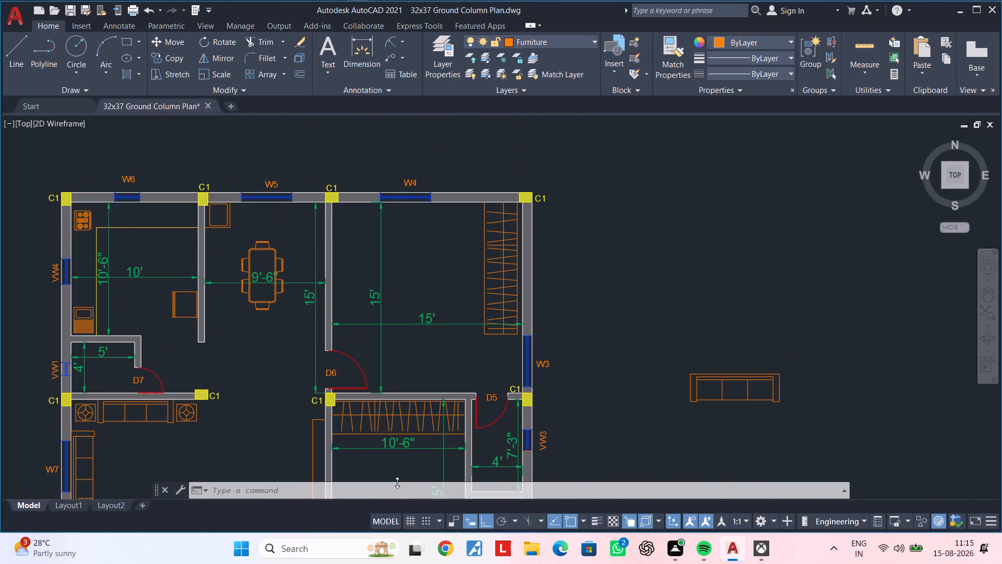
{"action": "scroll", "coordinate": [380, 264], "scroll_direction": "up", "scroll_amount": 1}
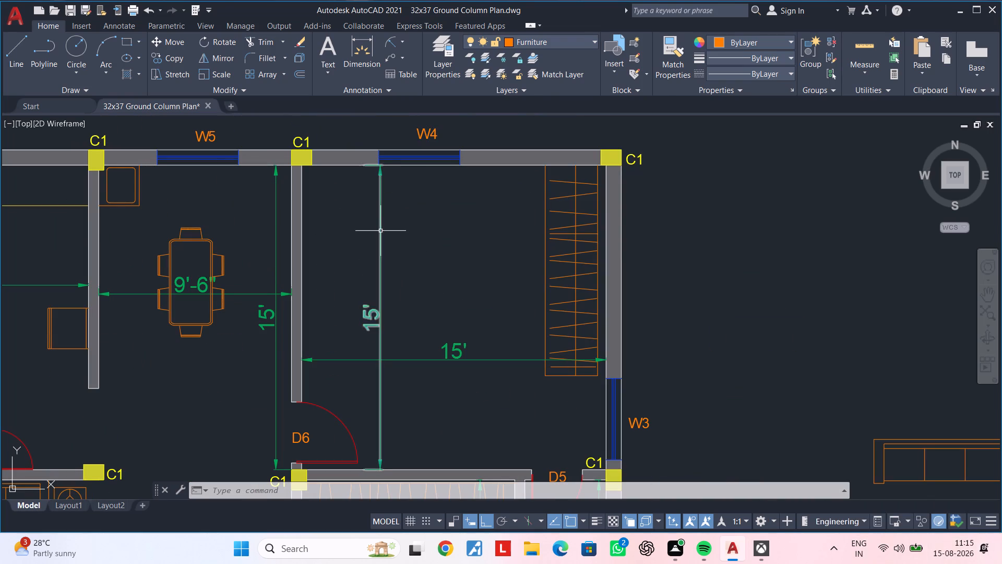
{"action": "left_click", "coordinate": [380, 230]}
{"action": "type", "text": "m"}
{"action": "key", "text": "space"}
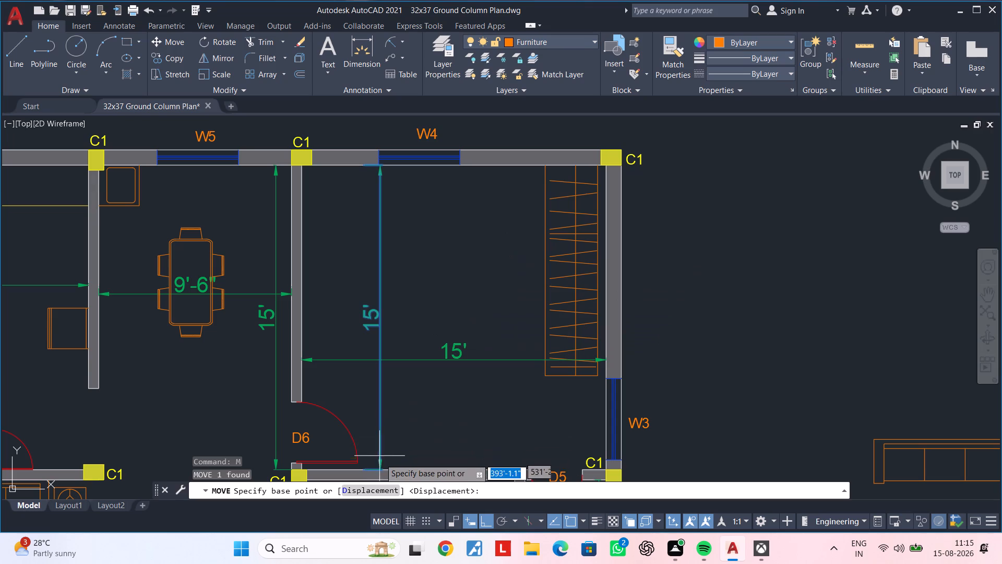
{"action": "left_click", "coordinate": [378, 164]}
{"action": "left_click", "coordinate": [349, 164]}
{"action": "key", "text": "Escape"}
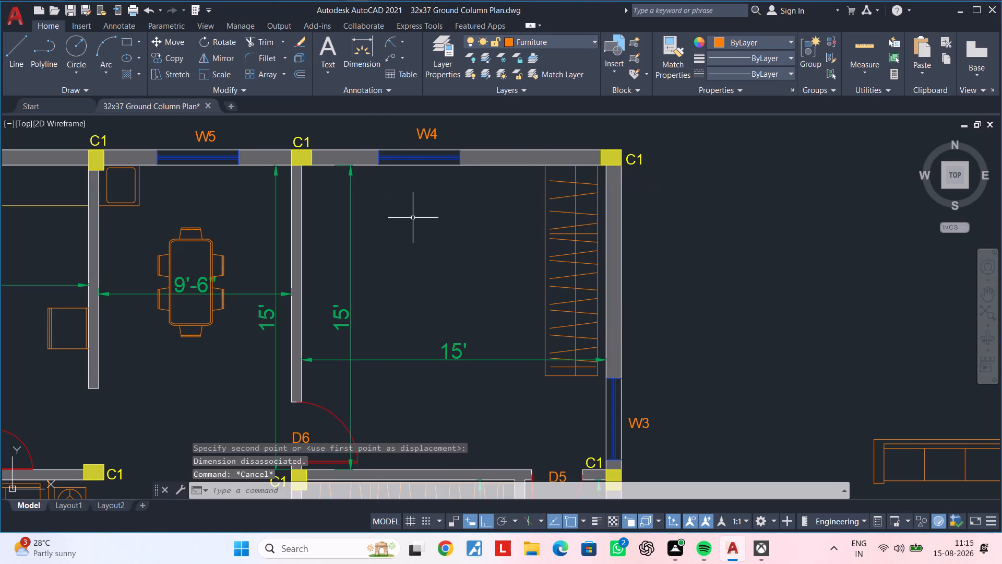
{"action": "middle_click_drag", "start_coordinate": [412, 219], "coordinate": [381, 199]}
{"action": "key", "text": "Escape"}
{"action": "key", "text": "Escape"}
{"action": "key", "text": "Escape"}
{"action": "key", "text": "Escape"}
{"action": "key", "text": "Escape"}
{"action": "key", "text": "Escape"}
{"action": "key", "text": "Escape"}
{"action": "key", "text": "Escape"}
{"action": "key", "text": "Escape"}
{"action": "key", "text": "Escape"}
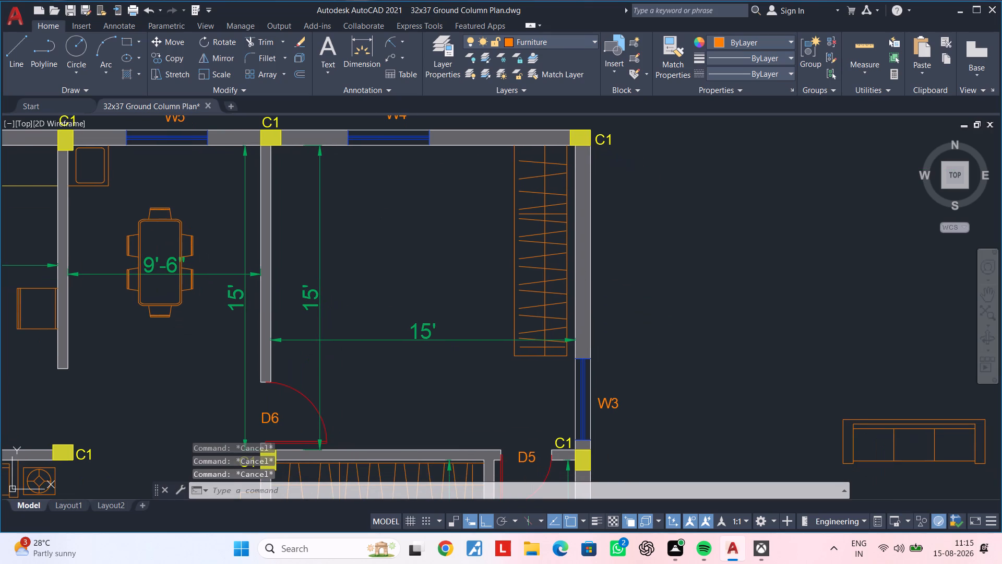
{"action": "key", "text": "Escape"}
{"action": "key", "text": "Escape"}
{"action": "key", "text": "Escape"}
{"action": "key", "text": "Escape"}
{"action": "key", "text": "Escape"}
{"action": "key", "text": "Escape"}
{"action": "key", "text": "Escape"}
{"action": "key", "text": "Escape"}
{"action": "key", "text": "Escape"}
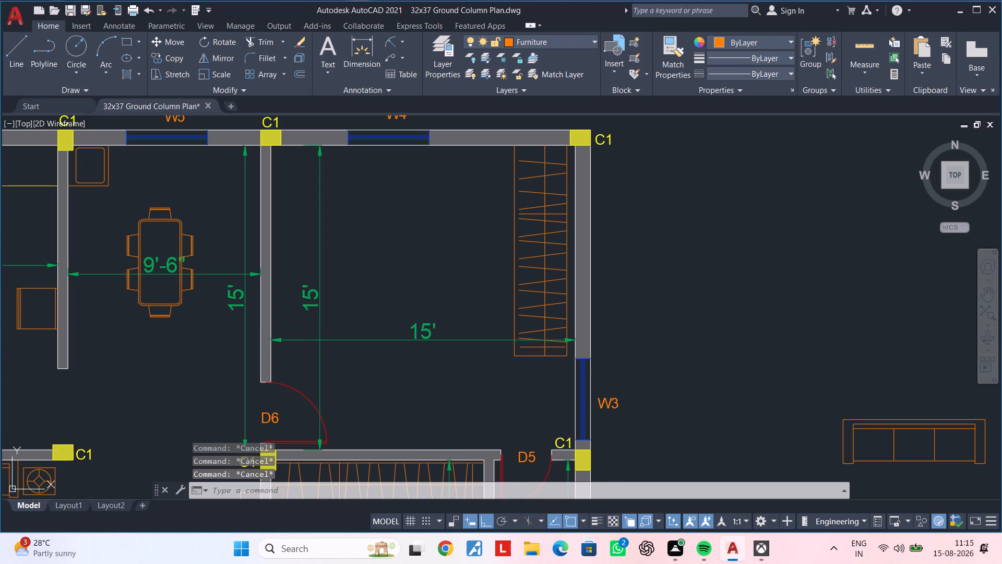
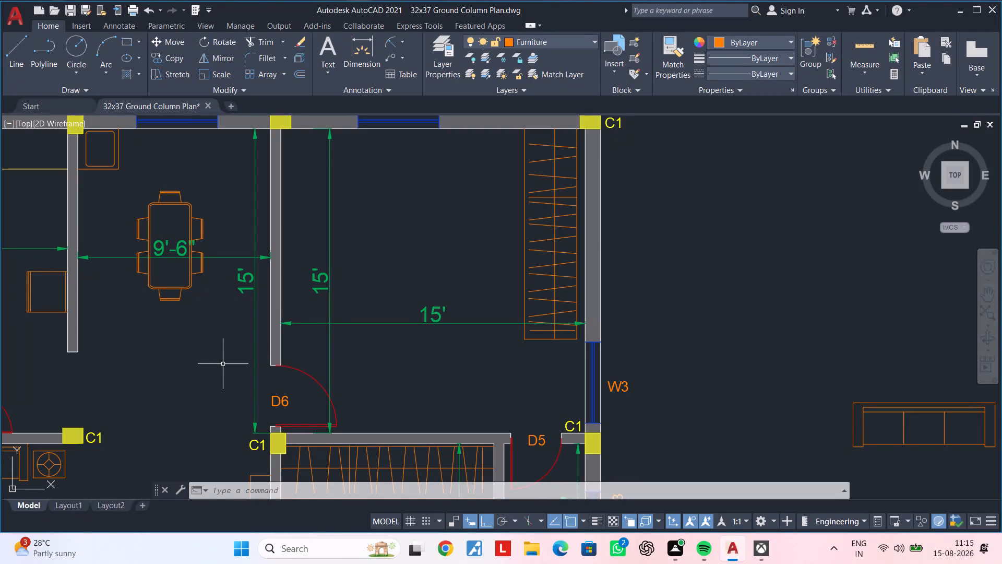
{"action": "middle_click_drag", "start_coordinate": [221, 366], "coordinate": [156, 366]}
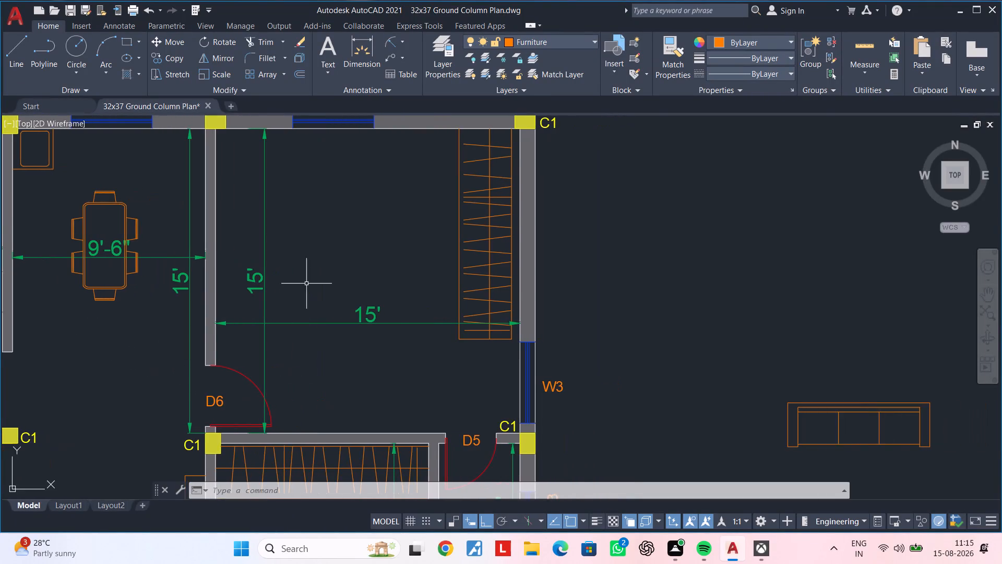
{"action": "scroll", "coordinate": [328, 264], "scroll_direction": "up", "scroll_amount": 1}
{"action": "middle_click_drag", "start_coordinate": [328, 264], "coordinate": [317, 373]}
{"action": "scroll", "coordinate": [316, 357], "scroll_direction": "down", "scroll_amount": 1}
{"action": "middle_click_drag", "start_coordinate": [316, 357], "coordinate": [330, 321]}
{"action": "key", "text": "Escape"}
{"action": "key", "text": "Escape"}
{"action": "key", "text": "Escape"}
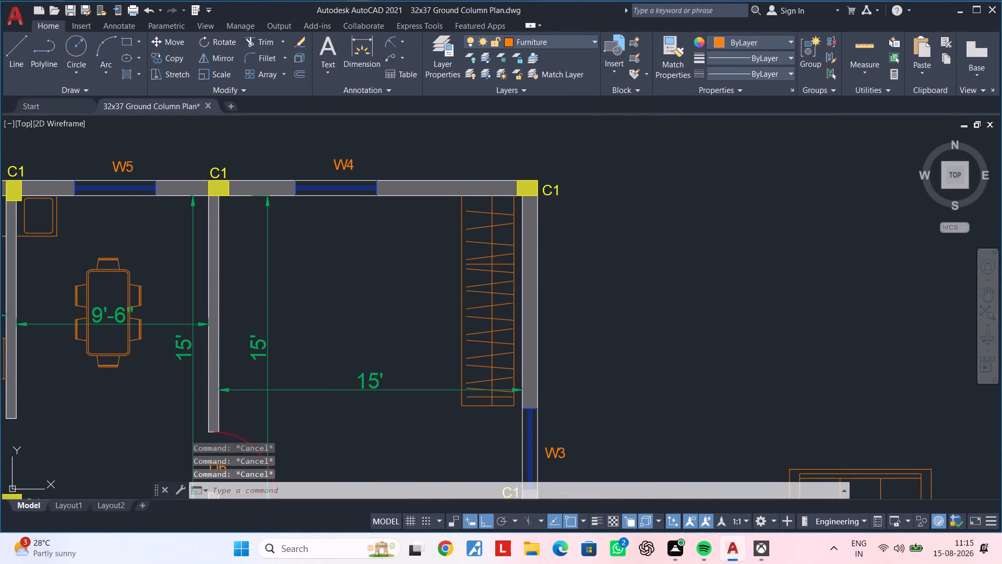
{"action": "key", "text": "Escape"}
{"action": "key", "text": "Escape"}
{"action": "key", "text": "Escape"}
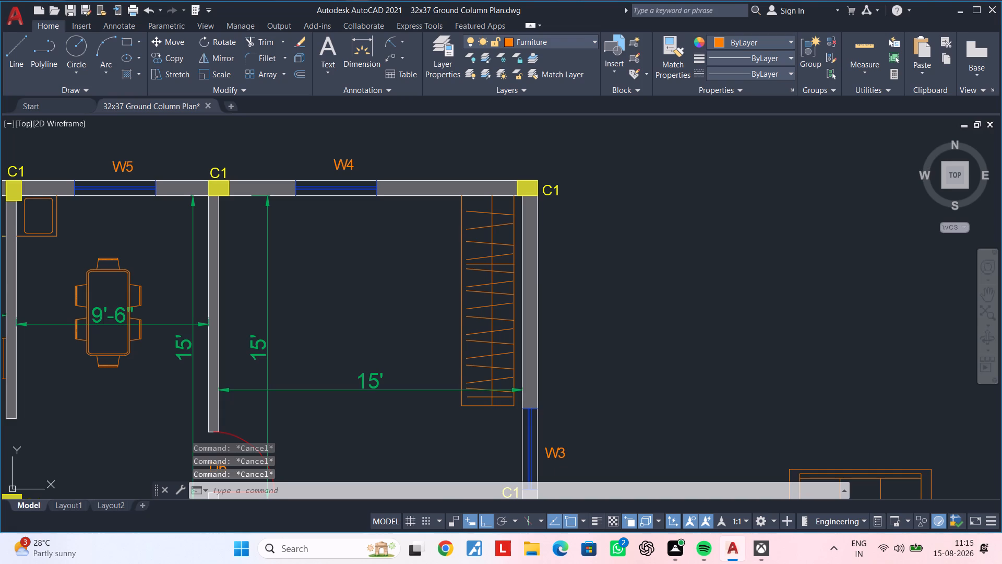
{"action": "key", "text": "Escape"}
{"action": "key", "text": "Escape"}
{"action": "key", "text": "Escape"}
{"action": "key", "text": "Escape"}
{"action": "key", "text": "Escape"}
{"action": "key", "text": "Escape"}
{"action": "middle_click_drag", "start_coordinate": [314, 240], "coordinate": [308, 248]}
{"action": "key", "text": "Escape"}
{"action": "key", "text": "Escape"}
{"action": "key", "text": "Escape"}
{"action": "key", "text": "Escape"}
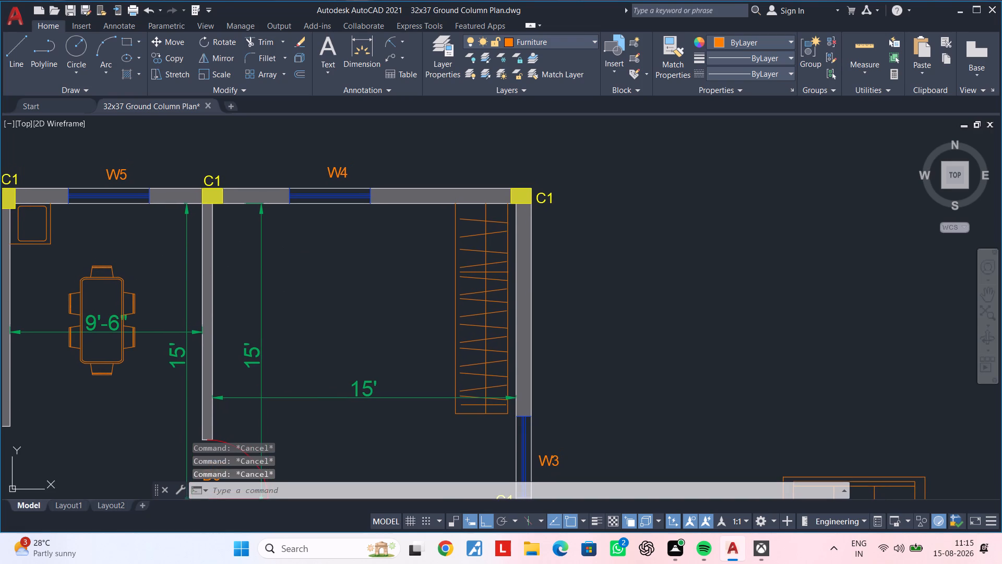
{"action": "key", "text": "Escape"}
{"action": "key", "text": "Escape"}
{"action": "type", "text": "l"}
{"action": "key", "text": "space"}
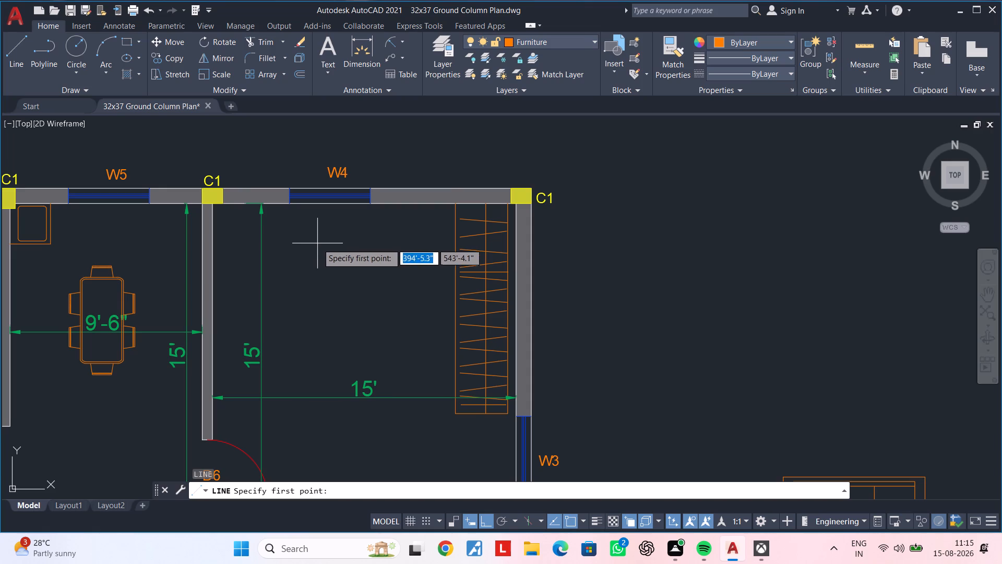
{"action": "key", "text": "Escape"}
Draw a 5' by 5' square with lines in the empty space east of the room with window W4.
{"action": "middle_click_drag", "start_coordinate": [359, 249], "coordinate": [224, 255]}
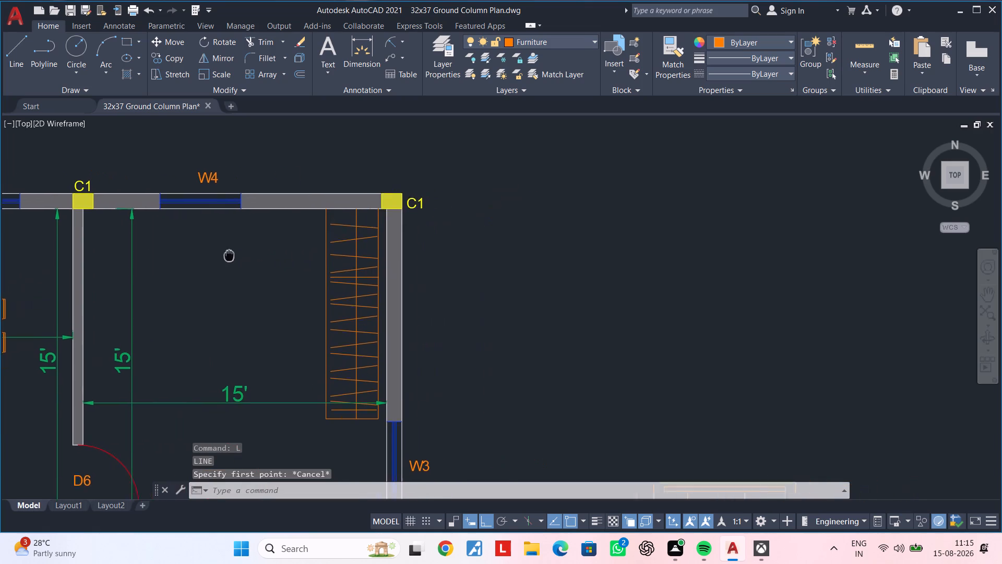
{"action": "middle_click_drag", "start_coordinate": [224, 255], "coordinate": [207, 256]}
{"action": "key", "text": "Escape"}
{"action": "key", "text": "Escape"}
{"action": "type", "text": "l"}
{"action": "key", "text": "space"}
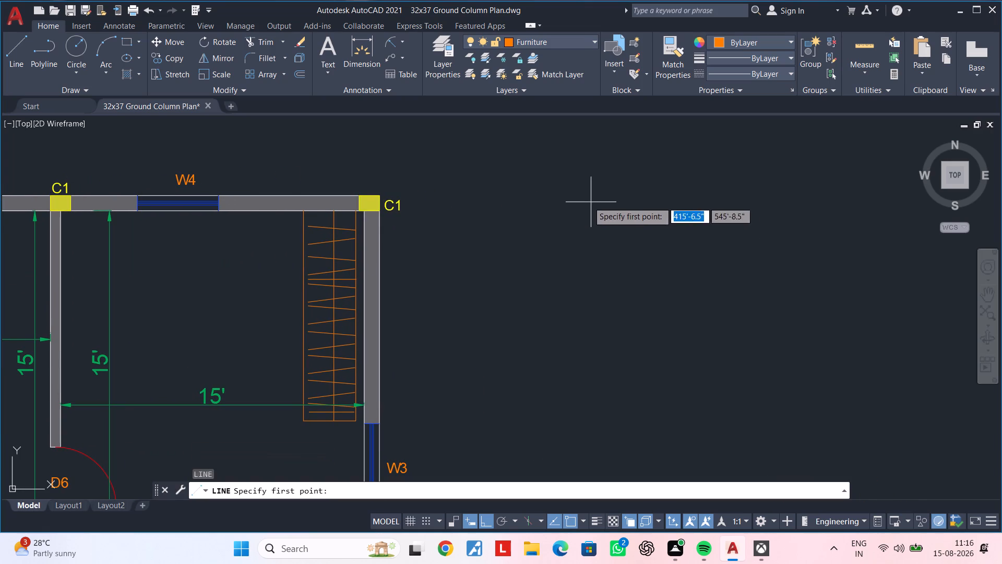
{"action": "left_click", "coordinate": [533, 214]}
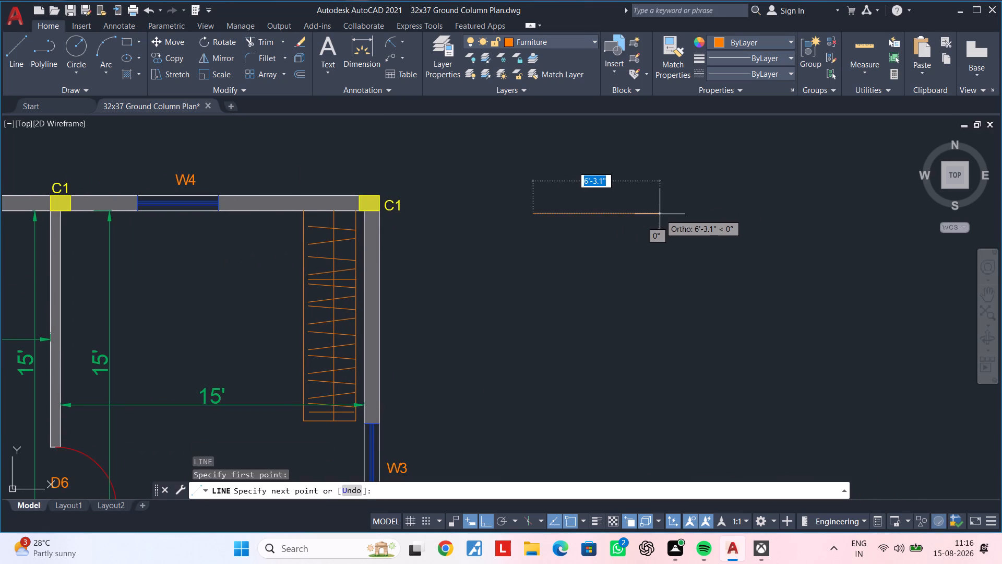
{"action": "type", "text": "5'"}
{"action": "key", "text": "Return"}
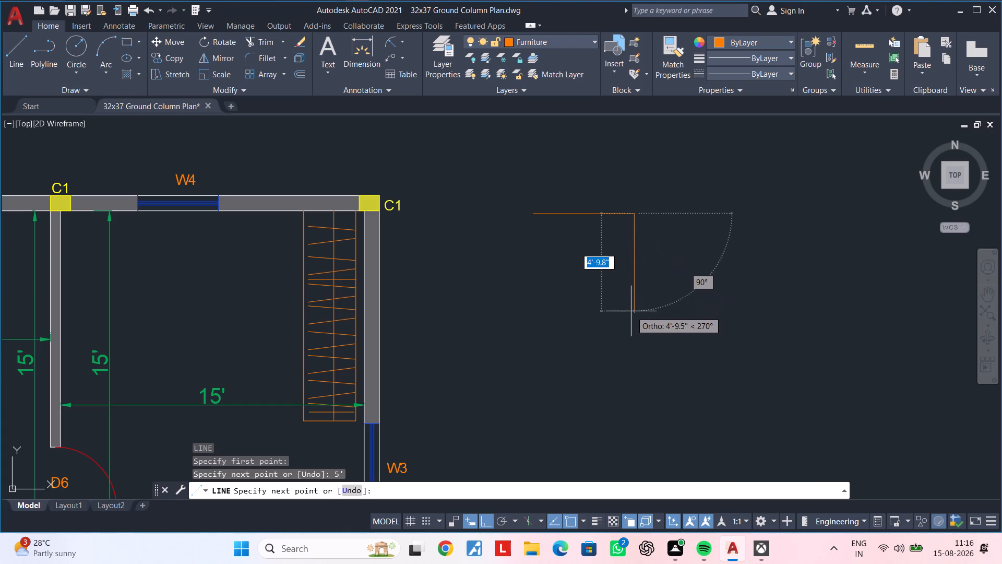
{"action": "type", "text": "4'"}
{"action": "key", "text": "Return"}
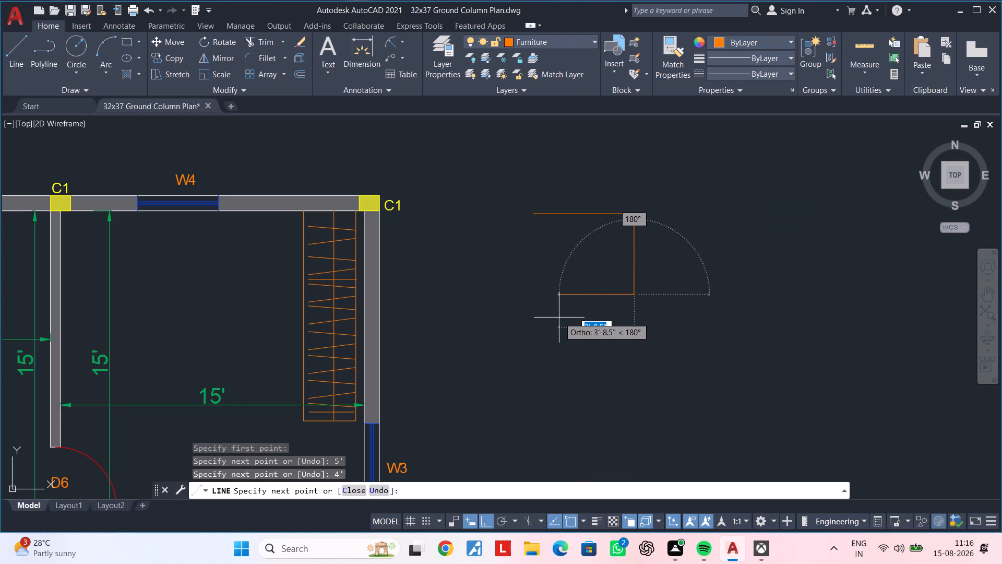
{"action": "key", "text": "ctrl+z"}
{"action": "type", "text": "5'"}
{"action": "key", "text": "Return"}
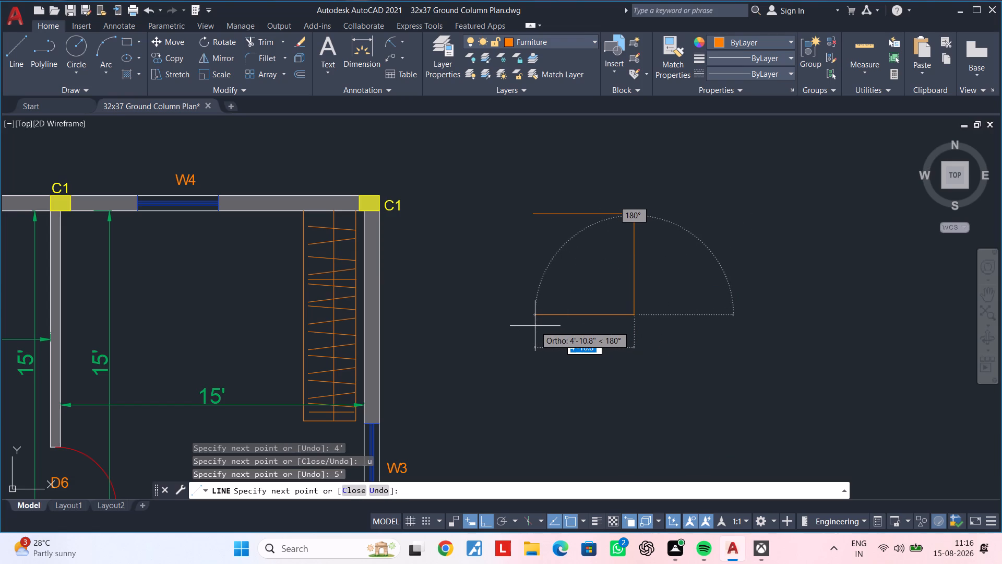
{"action": "type", "text": "5'"}
{"action": "key", "text": "Return"}
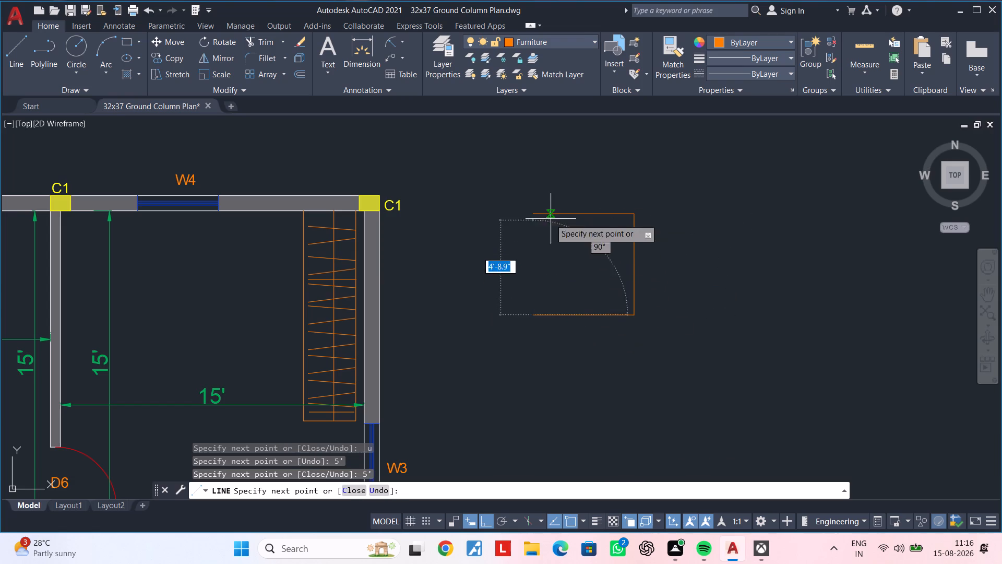
{"action": "left_click", "coordinate": [534, 213]}
{"action": "key", "text": "Escape"}
{"action": "key", "text": "Escape"}
{"action": "key", "text": "Escape"}
{"action": "middle_click_drag", "start_coordinate": [586, 280], "coordinate": [568, 295]}
{"action": "key", "text": "Escape"}
{"action": "key", "text": "Escape"}
{"action": "key", "text": "Escape"}
{"action": "key", "text": "Escape"}
{"action": "key", "text": "Escape"}
{"action": "key", "text": "Escape"}
{"action": "key", "text": "Escape"}
{"action": "key", "text": "Escape"}
{"action": "key", "text": "Escape"}
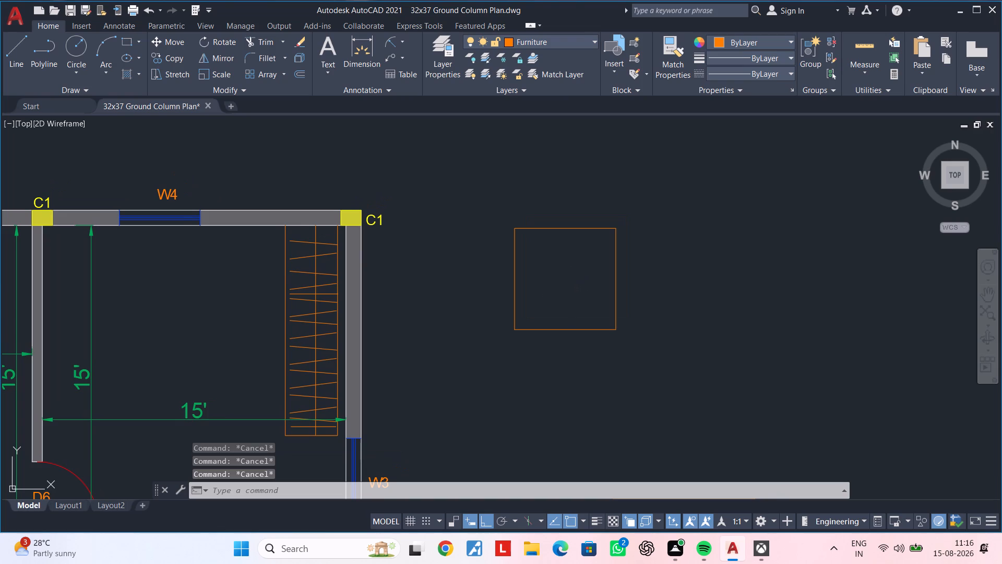
Offset the new square's north edge 5" inward.
{"action": "type", "text": "of"}
{"action": "key", "text": "space"}
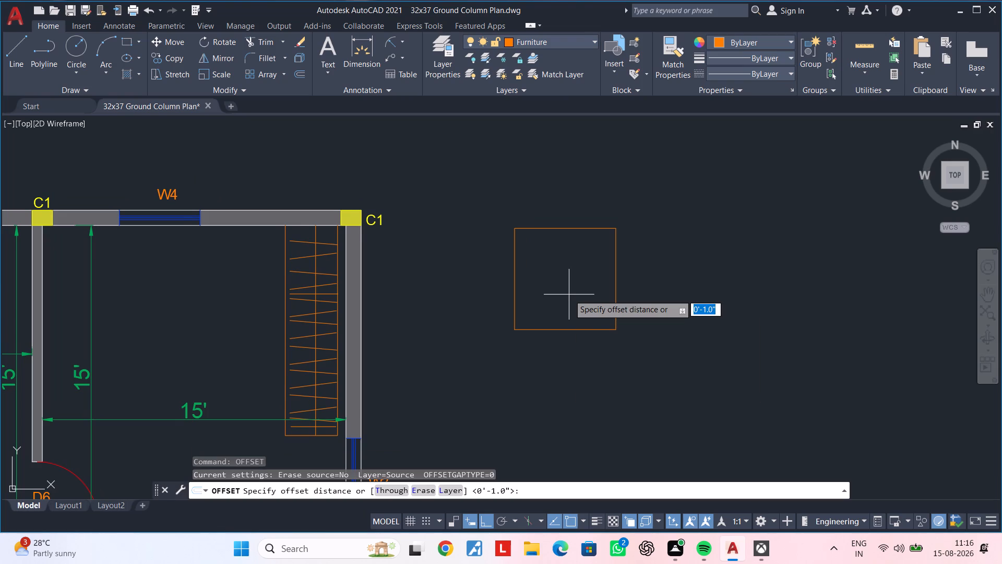
{"action": "type", "text": "5\""}
{"action": "key", "text": "Return"}
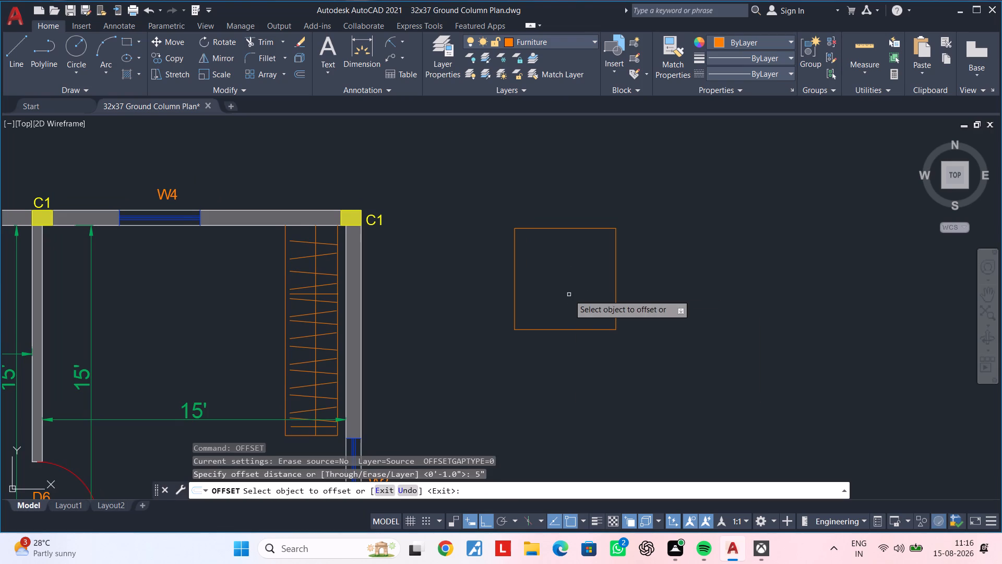
{"action": "left_click", "coordinate": [571, 227]}
{"action": "left_click", "coordinate": [568, 252]}
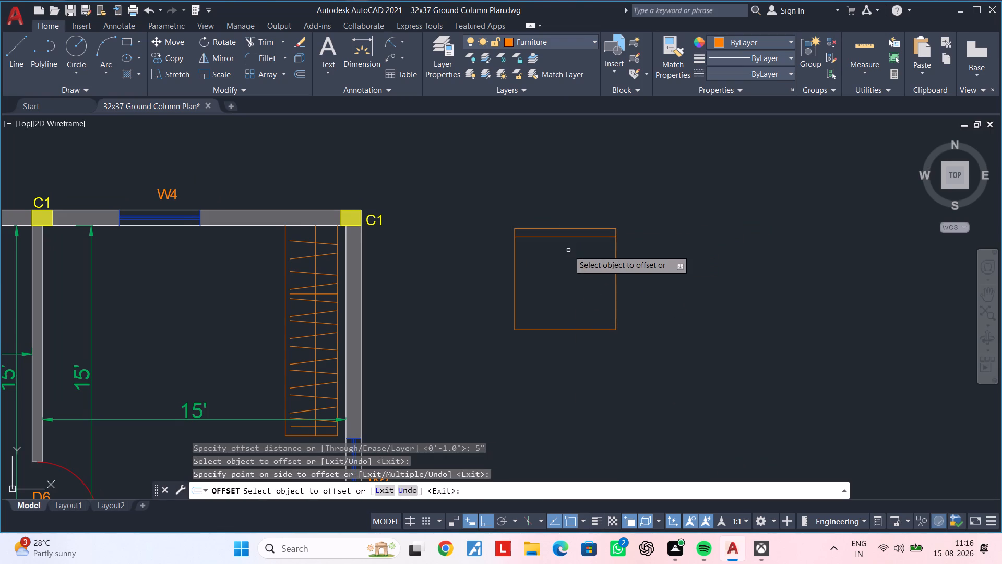
{"action": "key", "text": "Escape"}
{"action": "key", "text": "Escape"}
{"action": "key", "text": "Escape"}
{"action": "key", "text": "Escape"}
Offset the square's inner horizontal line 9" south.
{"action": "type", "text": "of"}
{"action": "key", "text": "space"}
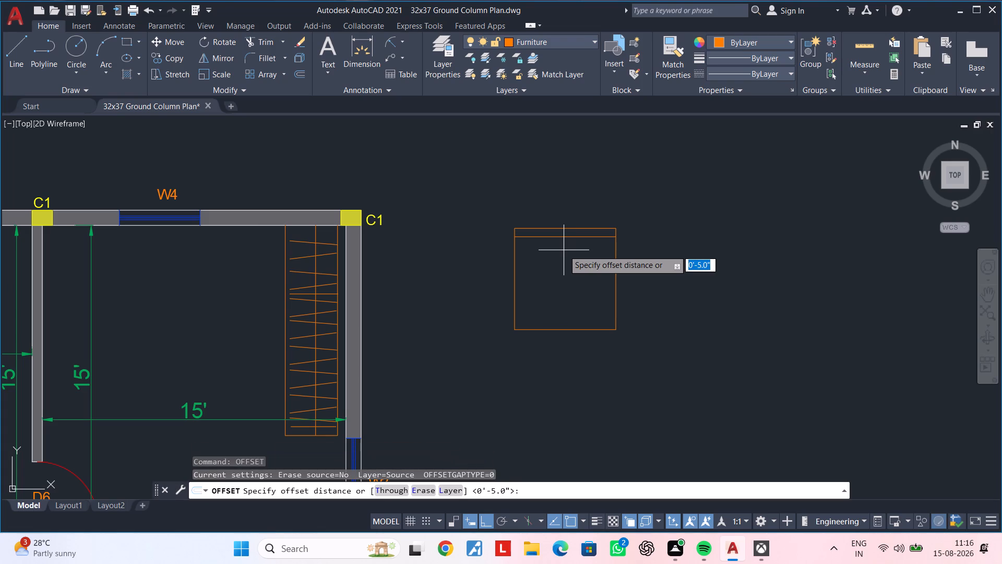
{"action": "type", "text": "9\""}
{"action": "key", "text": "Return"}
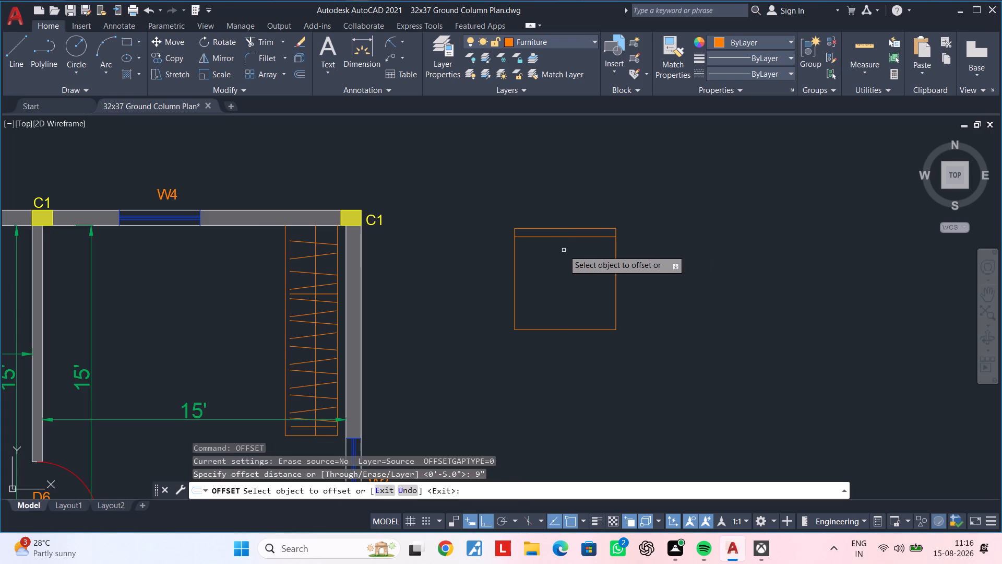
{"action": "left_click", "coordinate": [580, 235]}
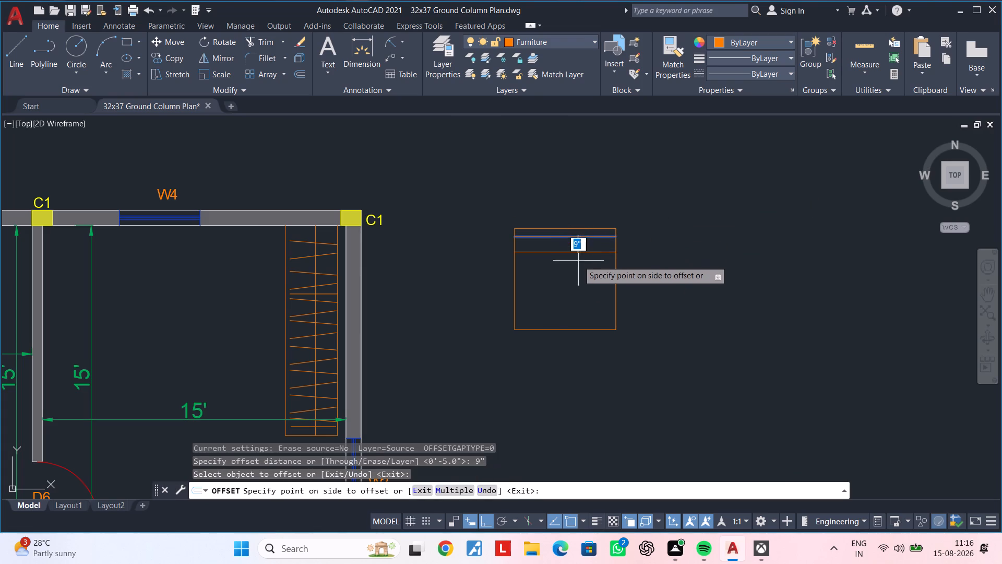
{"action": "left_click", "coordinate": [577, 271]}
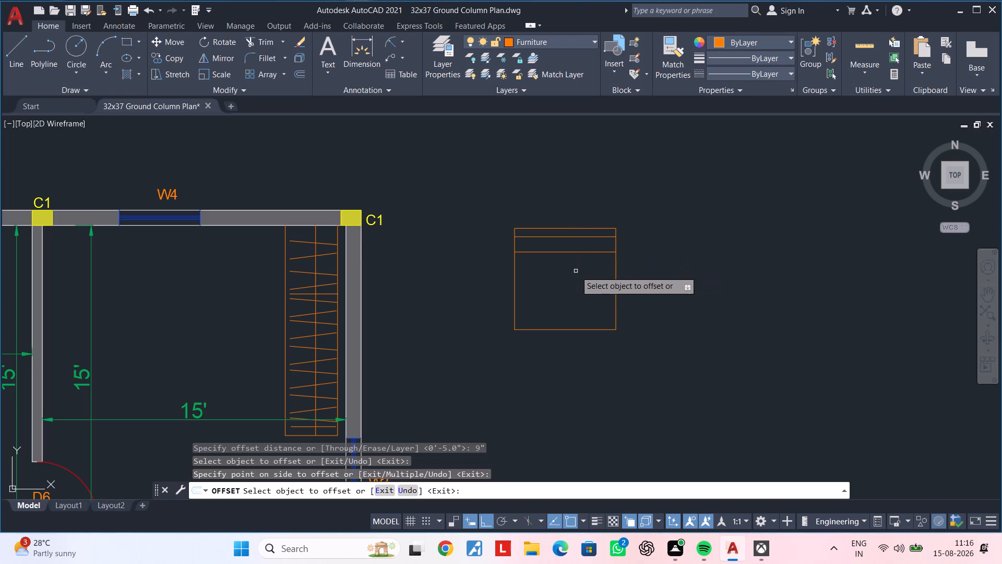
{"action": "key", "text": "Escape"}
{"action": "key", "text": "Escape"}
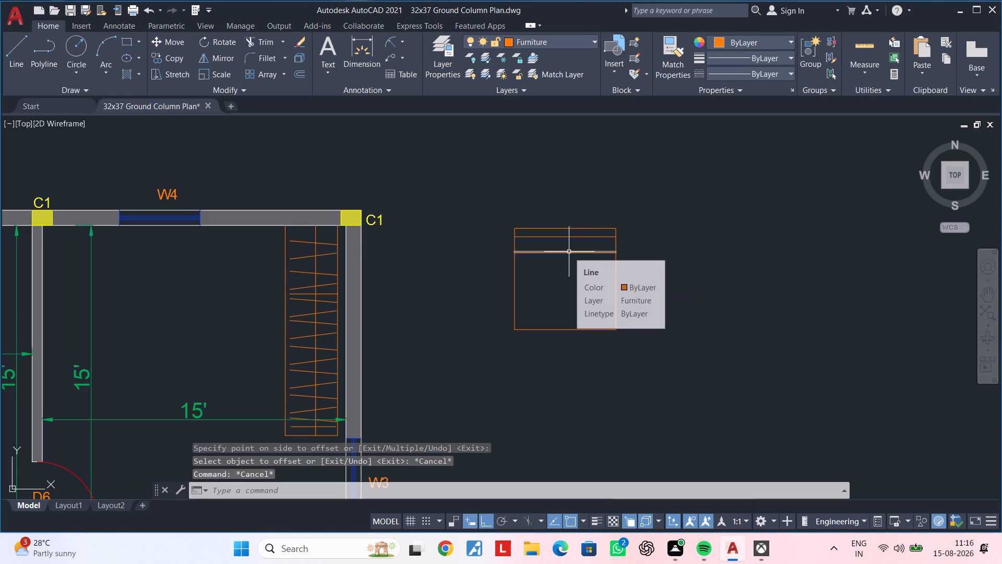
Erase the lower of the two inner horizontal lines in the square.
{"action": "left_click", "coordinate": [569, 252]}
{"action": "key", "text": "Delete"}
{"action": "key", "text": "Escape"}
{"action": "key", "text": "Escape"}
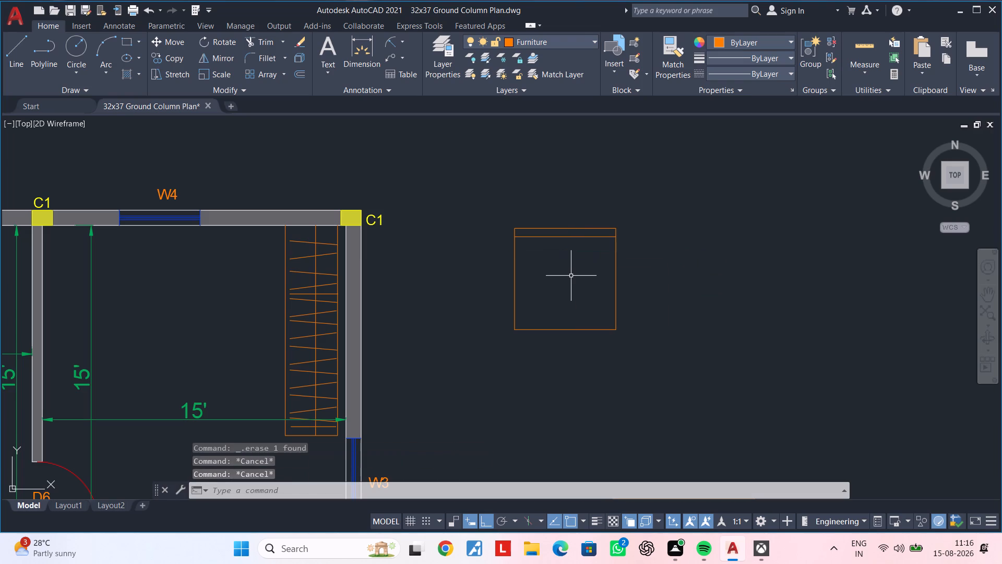
Offset the square's inner horizontal line 1' south.
{"action": "type", "text": "od"}
{"action": "key", "text": "Escape"}
{"action": "type", "text": "o"}
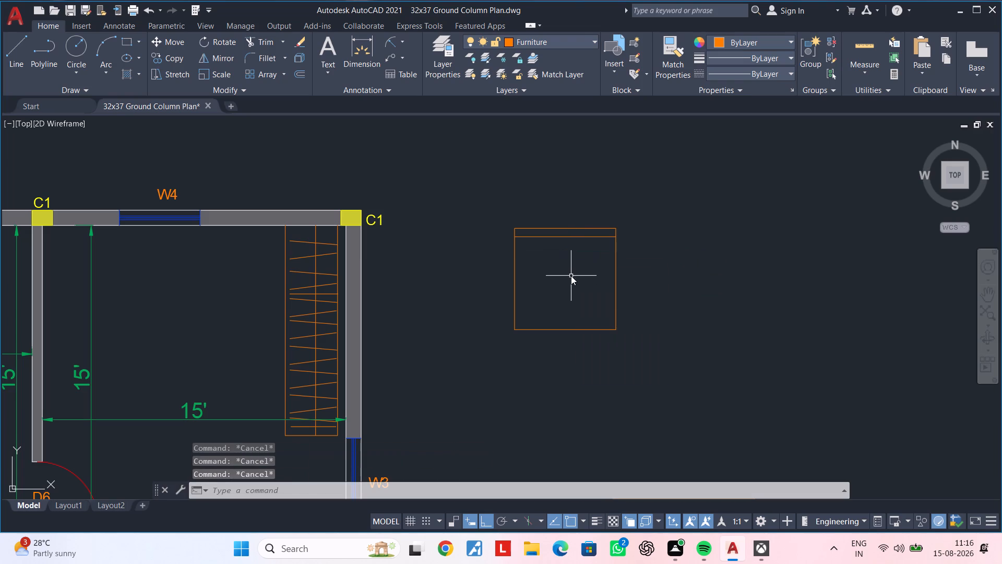
{"action": "key", "text": "space"}
{"action": "key", "text": "5"}
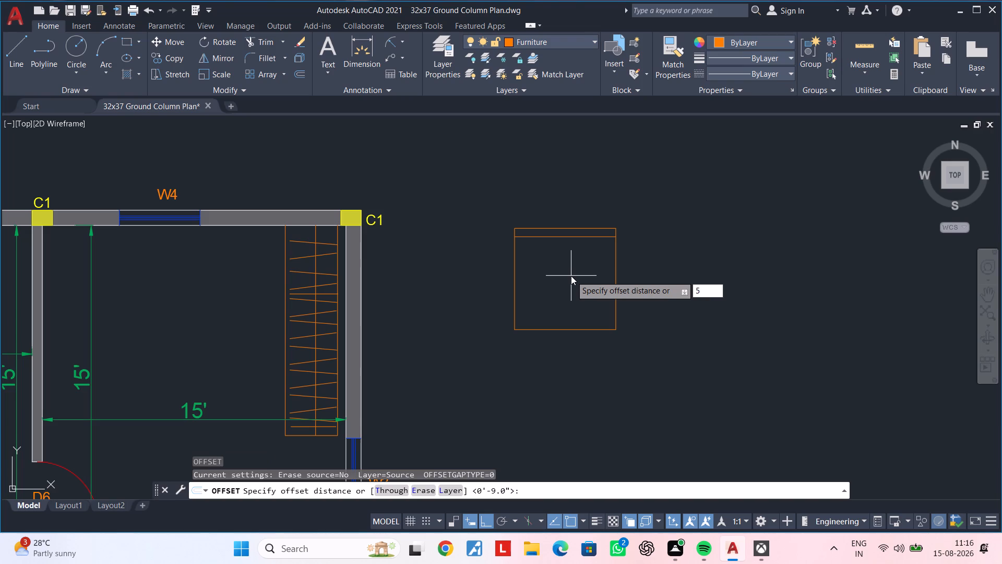
{"action": "key", "text": "BackSpace"}
{"action": "type", "text": "1'"}
{"action": "key", "text": "Return"}
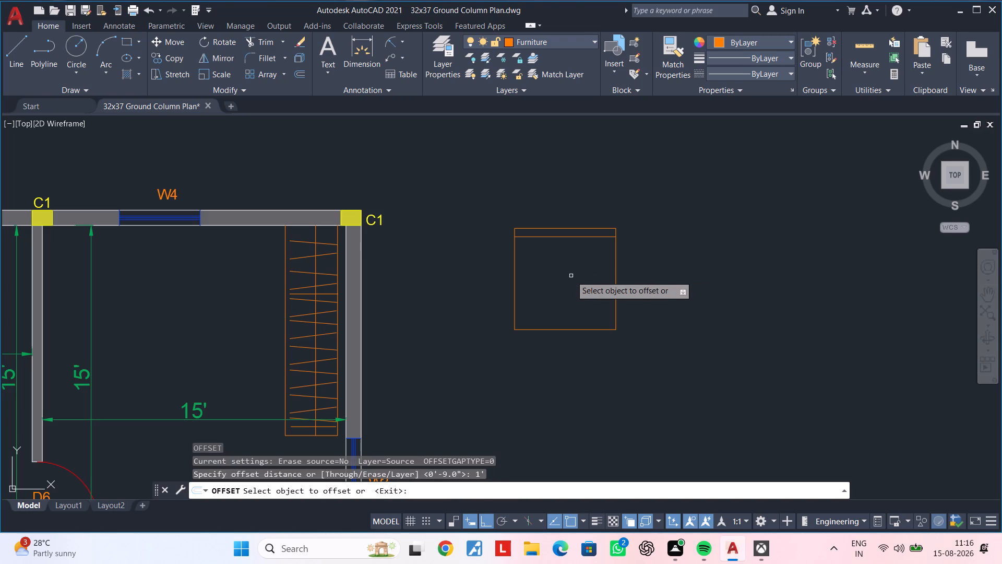
{"action": "left_click", "coordinate": [571, 238]}
{"action": "left_click", "coordinate": [571, 254]}
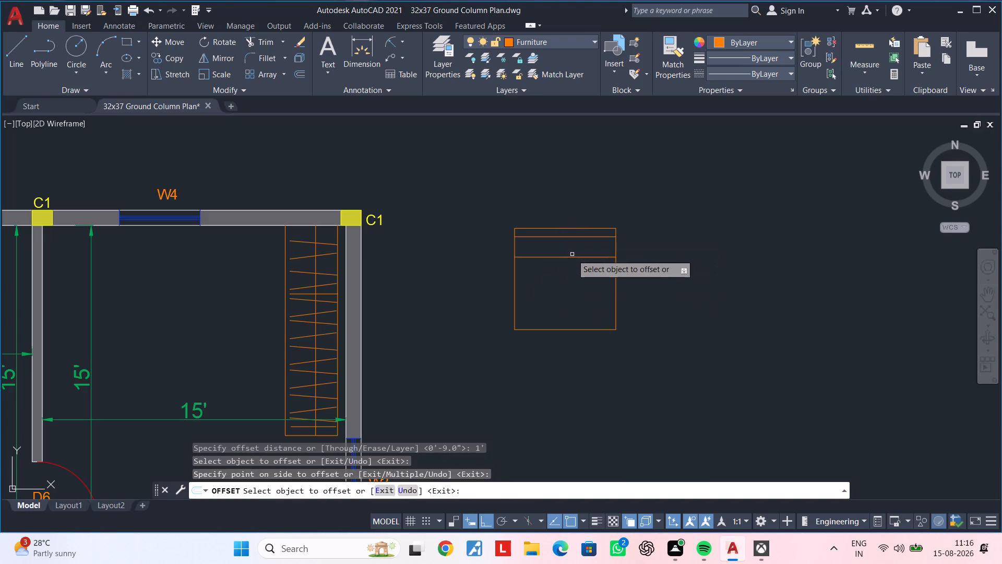
{"action": "key", "text": "Escape"}
{"action": "key", "text": "Escape"}
{"action": "key", "text": "Escape"}
Stretch the south end of the square outline 1' south.
{"action": "left_click", "coordinate": [630, 319]}
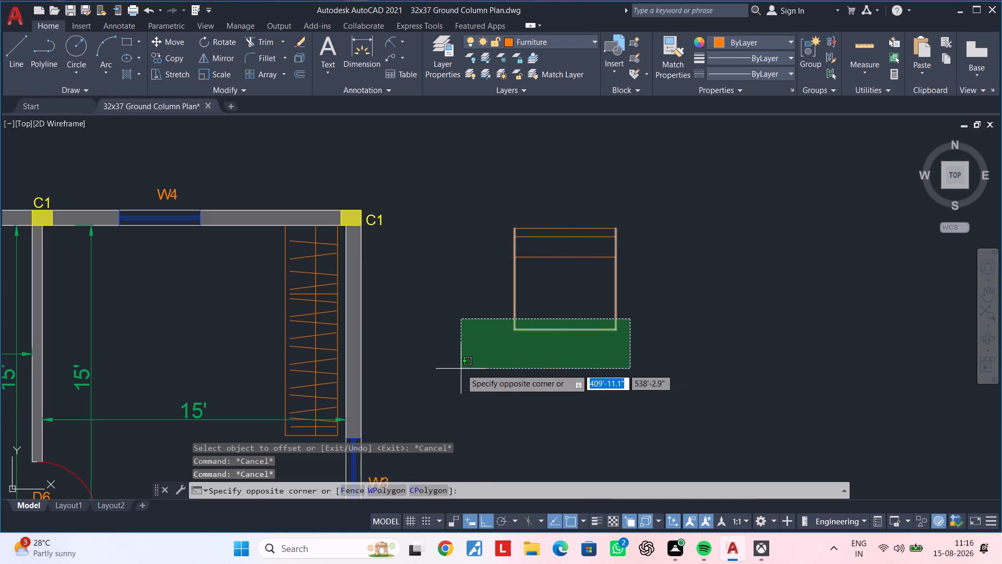
{"action": "left_click", "coordinate": [461, 369]}
{"action": "type", "text": "s"}
{"action": "key", "text": "space"}
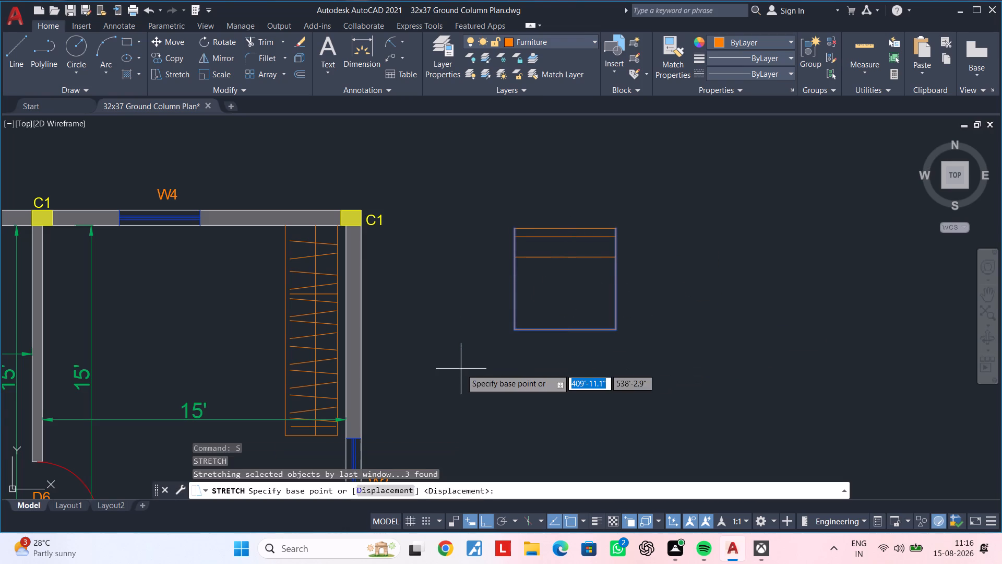
{"action": "left_click", "coordinate": [563, 333]}
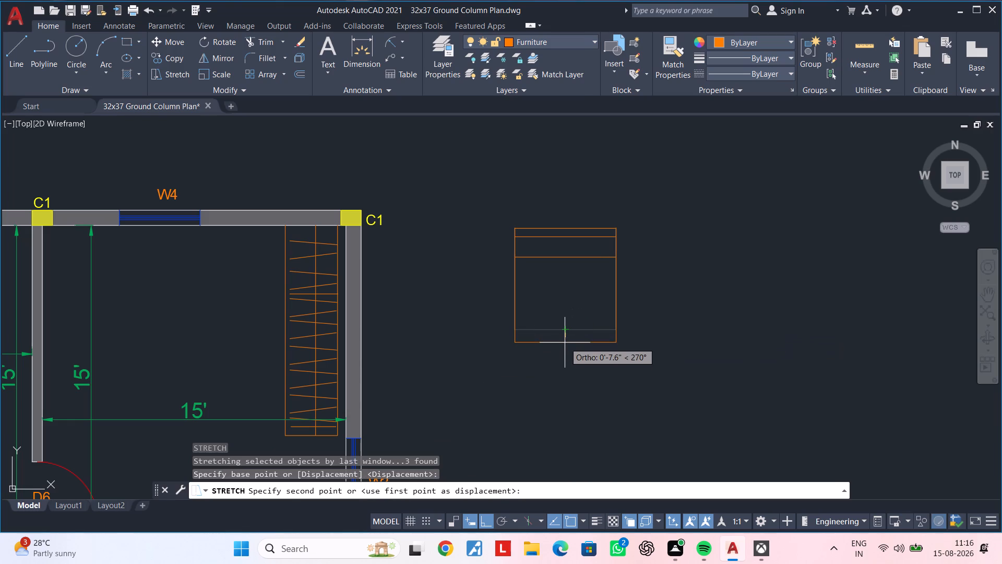
{"action": "type", "text": "1'"}
{"action": "key", "text": "Return"}
{"action": "key", "text": "Escape"}
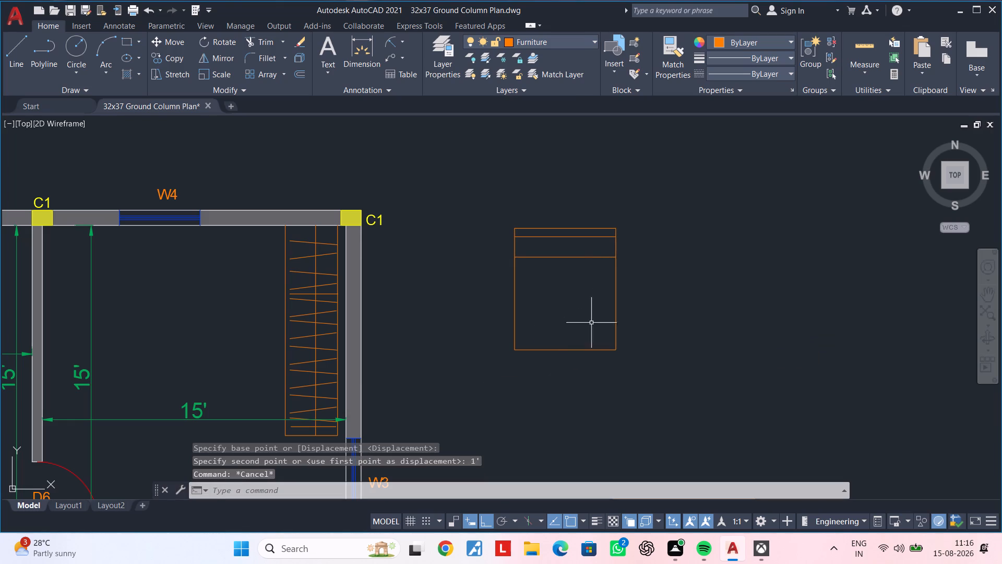
{"action": "key", "text": "Escape"}
{"action": "key", "text": "Escape"}
{"action": "key", "text": "Escape"}
{"action": "key", "text": "Escape"}
{"action": "key", "text": "Escape"}
{"action": "key", "text": "Escape"}
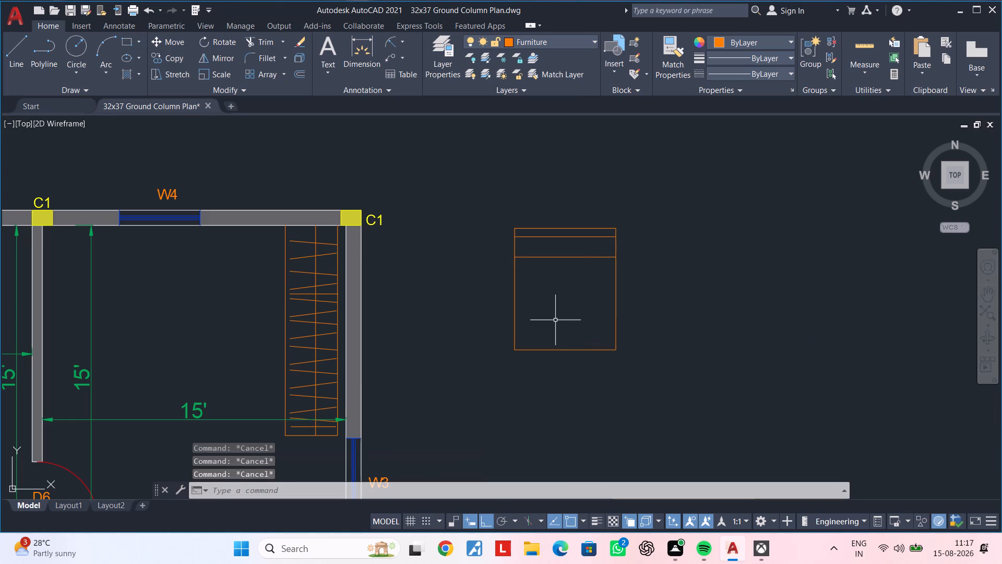
{"action": "key", "text": "Escape"}
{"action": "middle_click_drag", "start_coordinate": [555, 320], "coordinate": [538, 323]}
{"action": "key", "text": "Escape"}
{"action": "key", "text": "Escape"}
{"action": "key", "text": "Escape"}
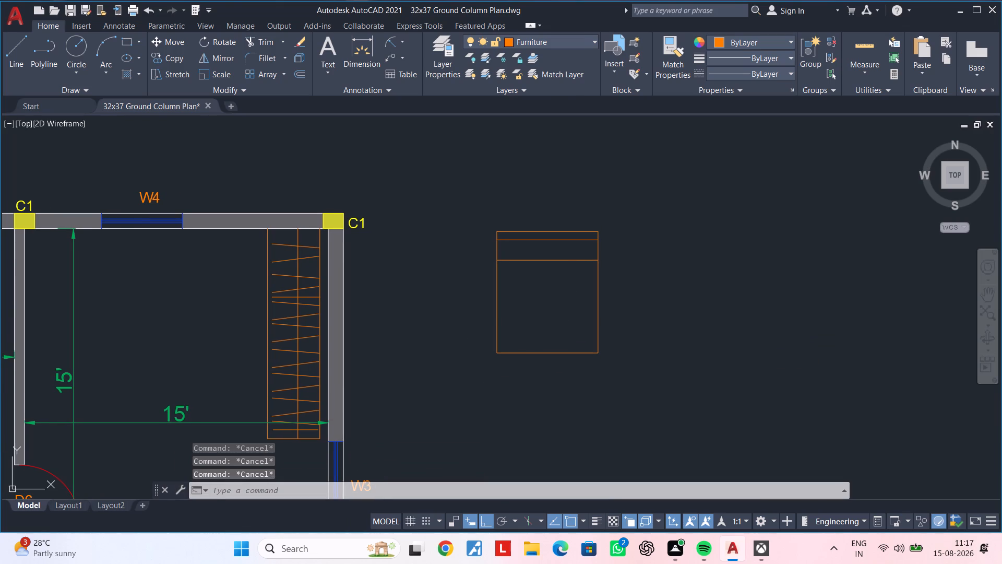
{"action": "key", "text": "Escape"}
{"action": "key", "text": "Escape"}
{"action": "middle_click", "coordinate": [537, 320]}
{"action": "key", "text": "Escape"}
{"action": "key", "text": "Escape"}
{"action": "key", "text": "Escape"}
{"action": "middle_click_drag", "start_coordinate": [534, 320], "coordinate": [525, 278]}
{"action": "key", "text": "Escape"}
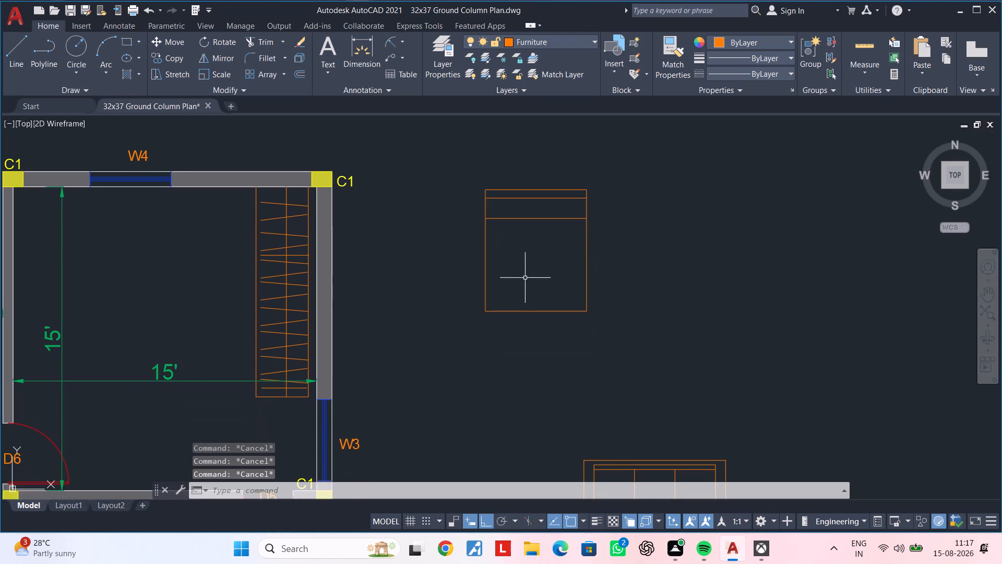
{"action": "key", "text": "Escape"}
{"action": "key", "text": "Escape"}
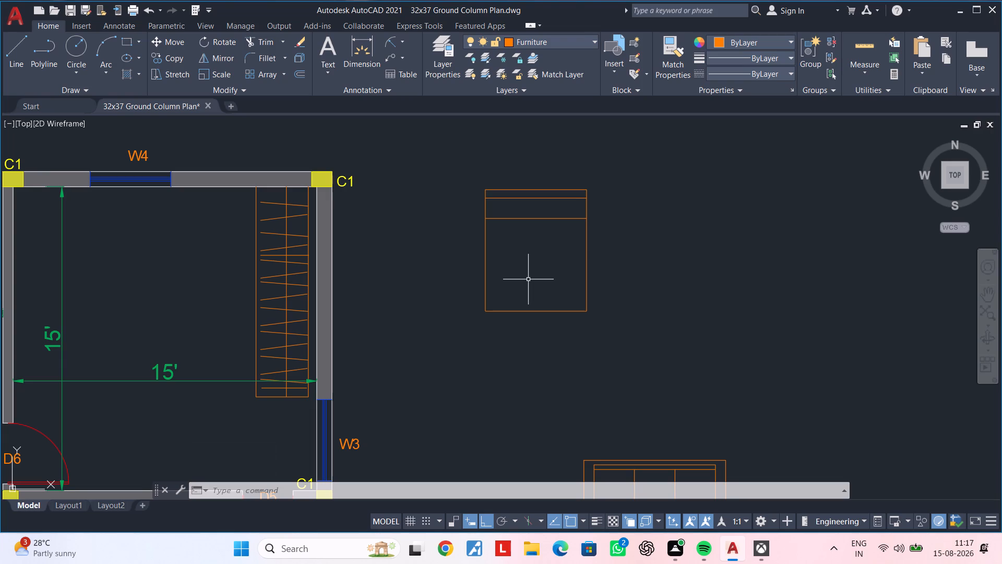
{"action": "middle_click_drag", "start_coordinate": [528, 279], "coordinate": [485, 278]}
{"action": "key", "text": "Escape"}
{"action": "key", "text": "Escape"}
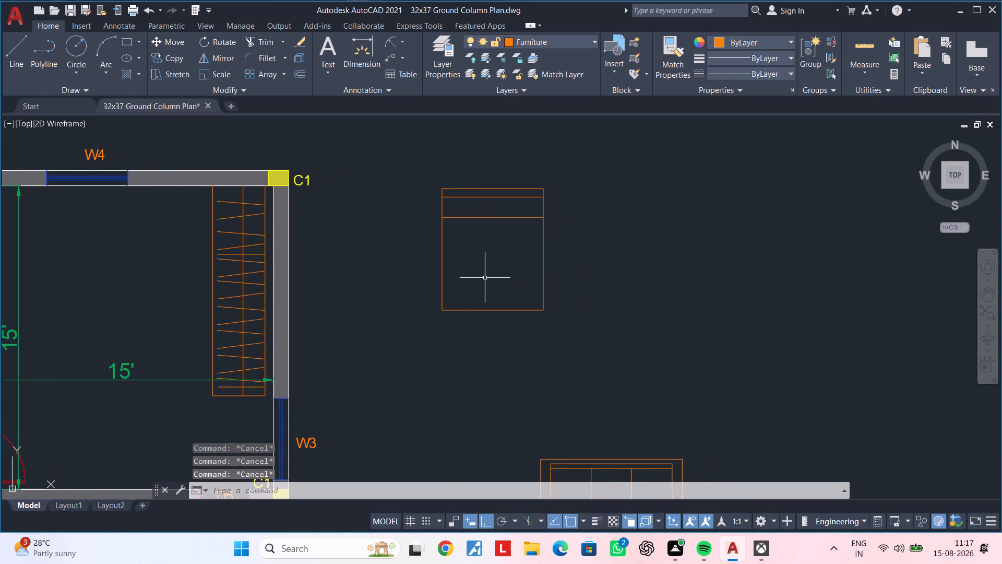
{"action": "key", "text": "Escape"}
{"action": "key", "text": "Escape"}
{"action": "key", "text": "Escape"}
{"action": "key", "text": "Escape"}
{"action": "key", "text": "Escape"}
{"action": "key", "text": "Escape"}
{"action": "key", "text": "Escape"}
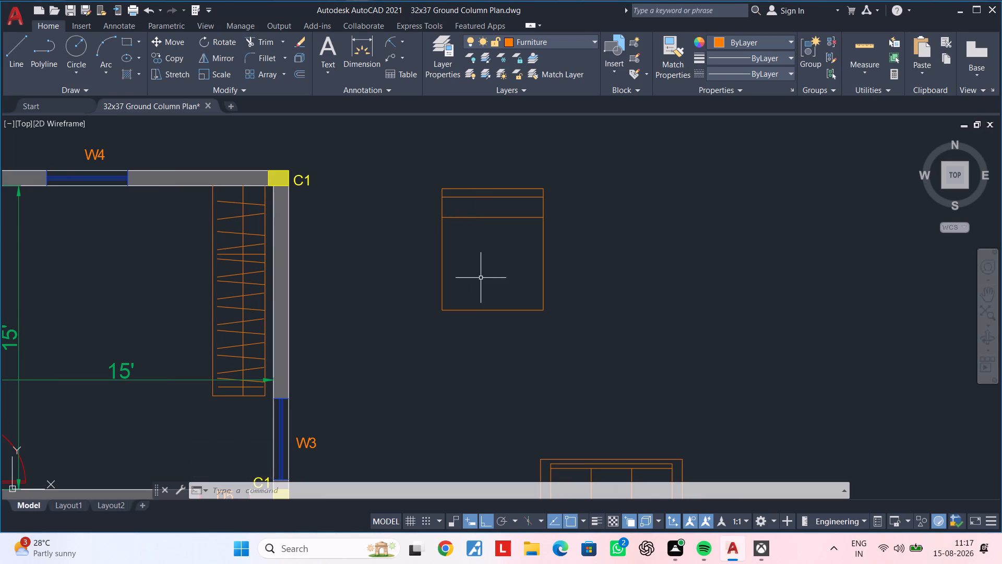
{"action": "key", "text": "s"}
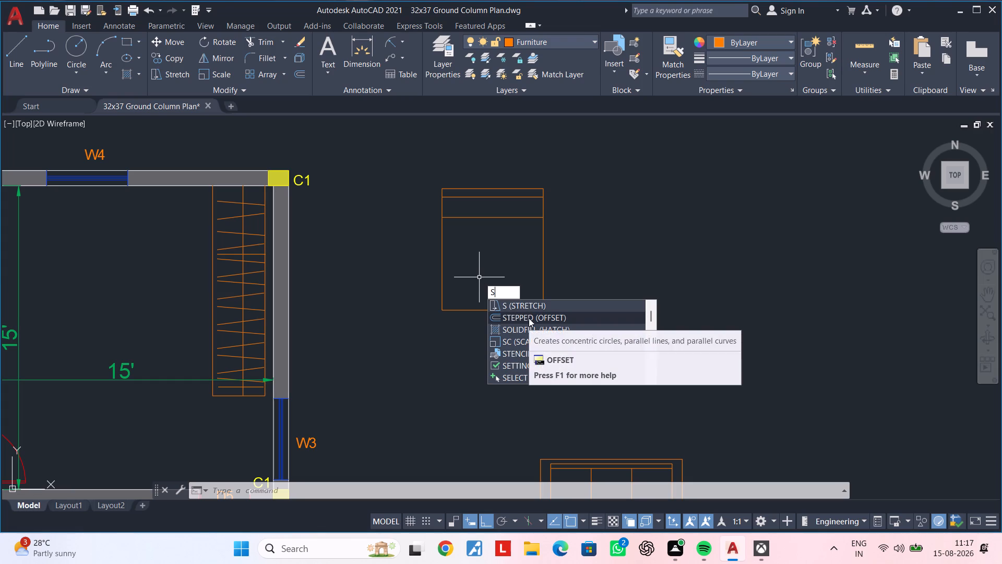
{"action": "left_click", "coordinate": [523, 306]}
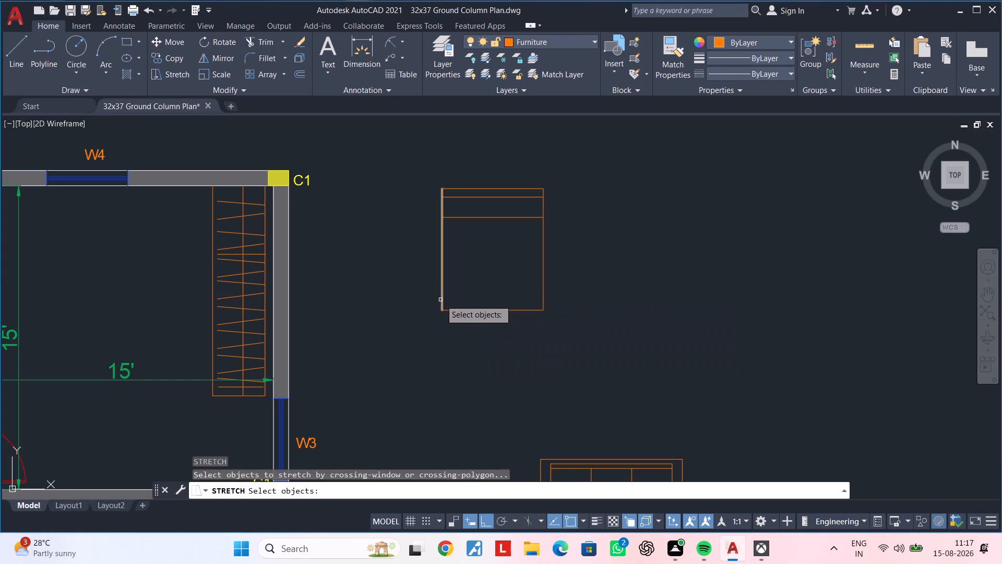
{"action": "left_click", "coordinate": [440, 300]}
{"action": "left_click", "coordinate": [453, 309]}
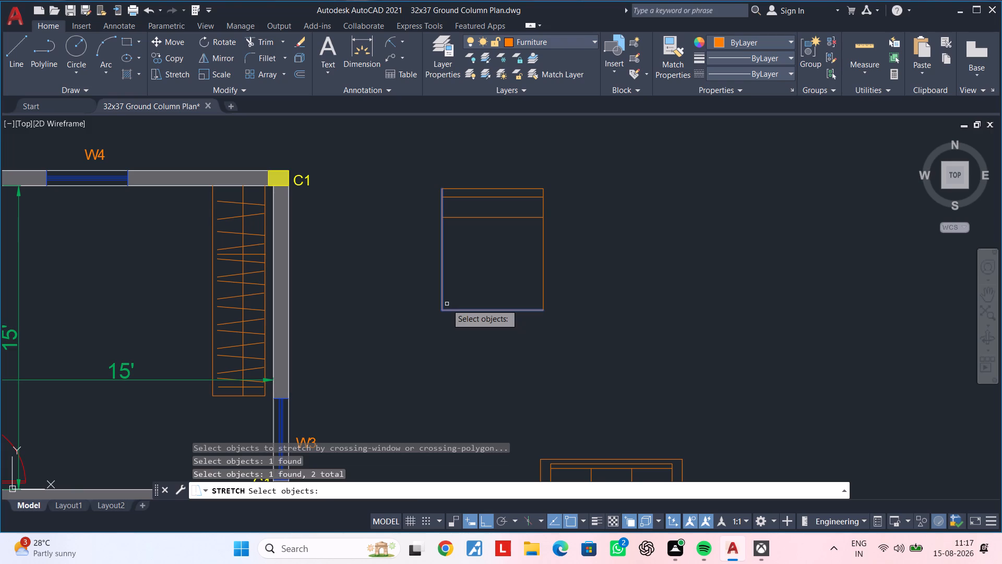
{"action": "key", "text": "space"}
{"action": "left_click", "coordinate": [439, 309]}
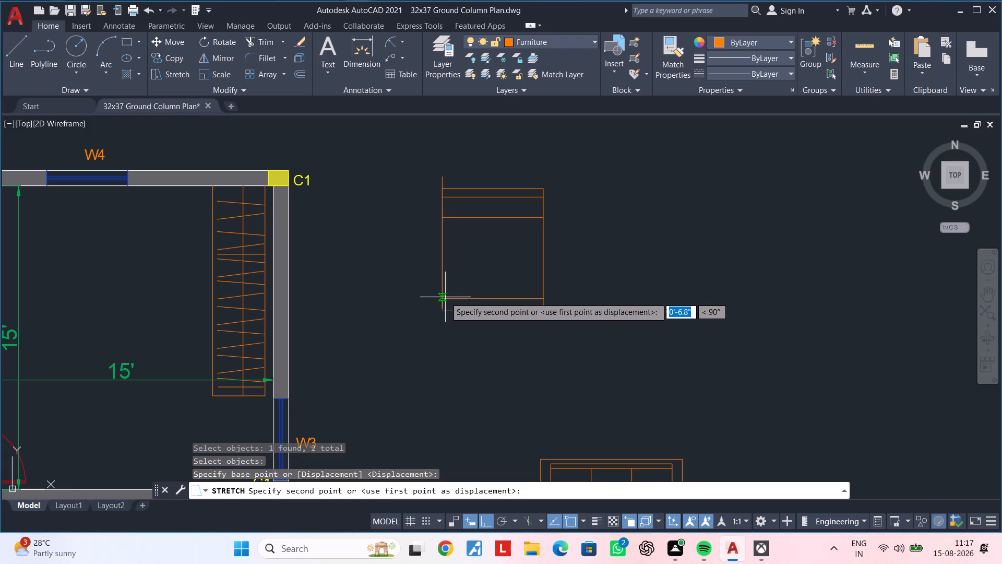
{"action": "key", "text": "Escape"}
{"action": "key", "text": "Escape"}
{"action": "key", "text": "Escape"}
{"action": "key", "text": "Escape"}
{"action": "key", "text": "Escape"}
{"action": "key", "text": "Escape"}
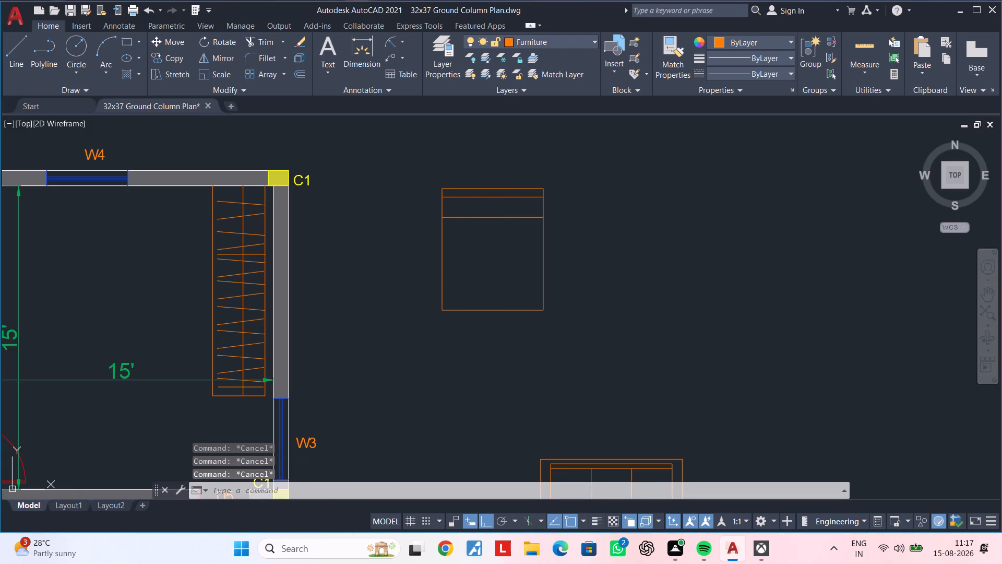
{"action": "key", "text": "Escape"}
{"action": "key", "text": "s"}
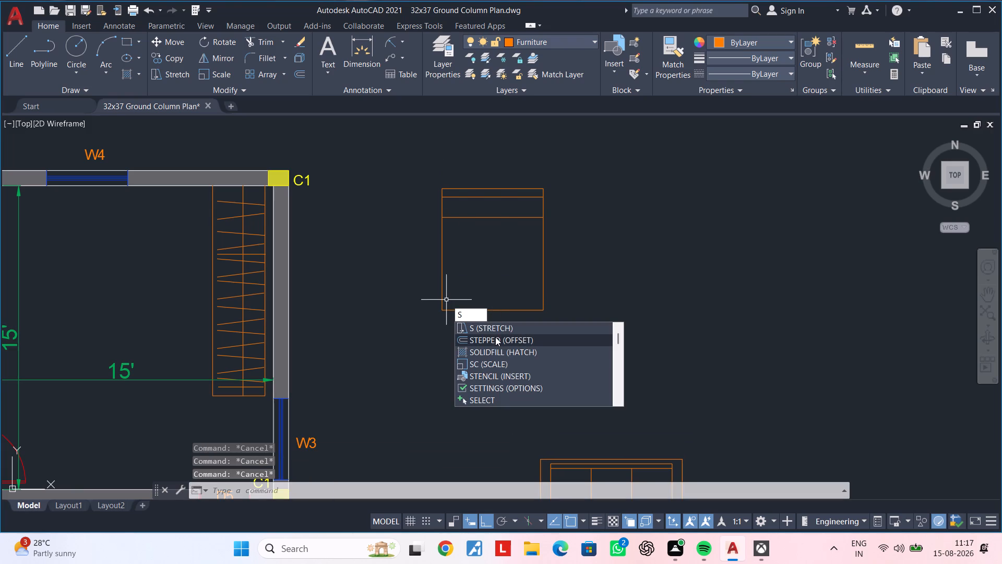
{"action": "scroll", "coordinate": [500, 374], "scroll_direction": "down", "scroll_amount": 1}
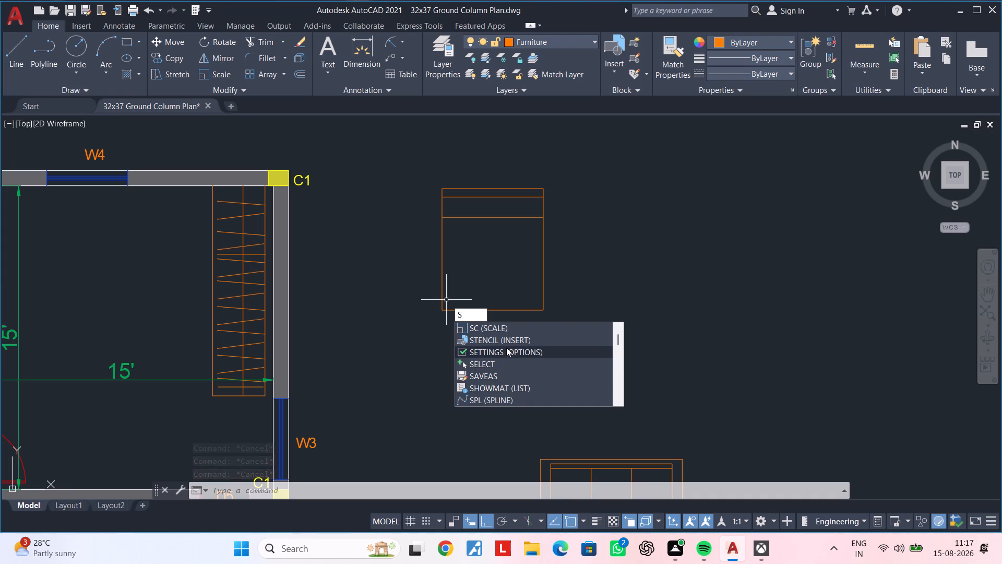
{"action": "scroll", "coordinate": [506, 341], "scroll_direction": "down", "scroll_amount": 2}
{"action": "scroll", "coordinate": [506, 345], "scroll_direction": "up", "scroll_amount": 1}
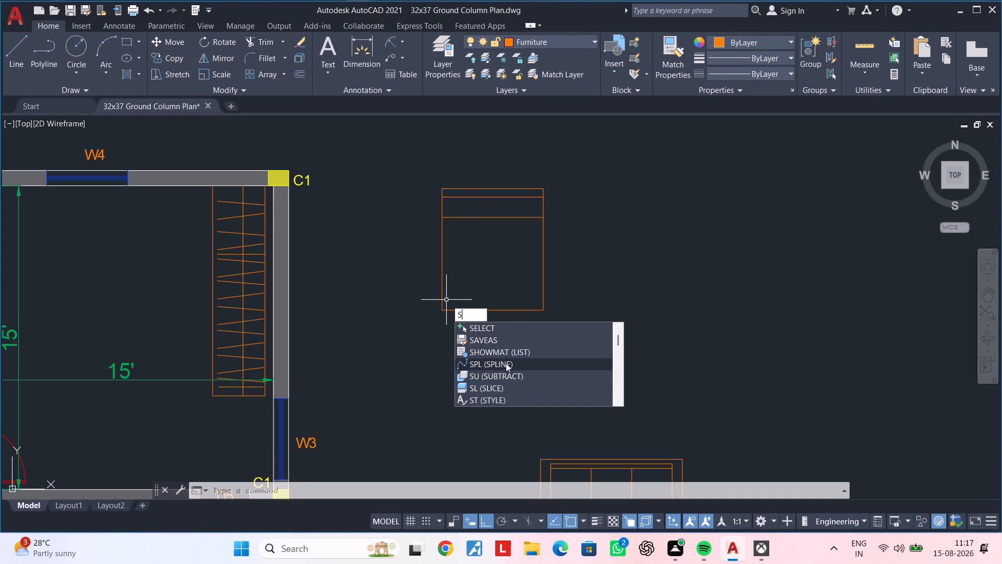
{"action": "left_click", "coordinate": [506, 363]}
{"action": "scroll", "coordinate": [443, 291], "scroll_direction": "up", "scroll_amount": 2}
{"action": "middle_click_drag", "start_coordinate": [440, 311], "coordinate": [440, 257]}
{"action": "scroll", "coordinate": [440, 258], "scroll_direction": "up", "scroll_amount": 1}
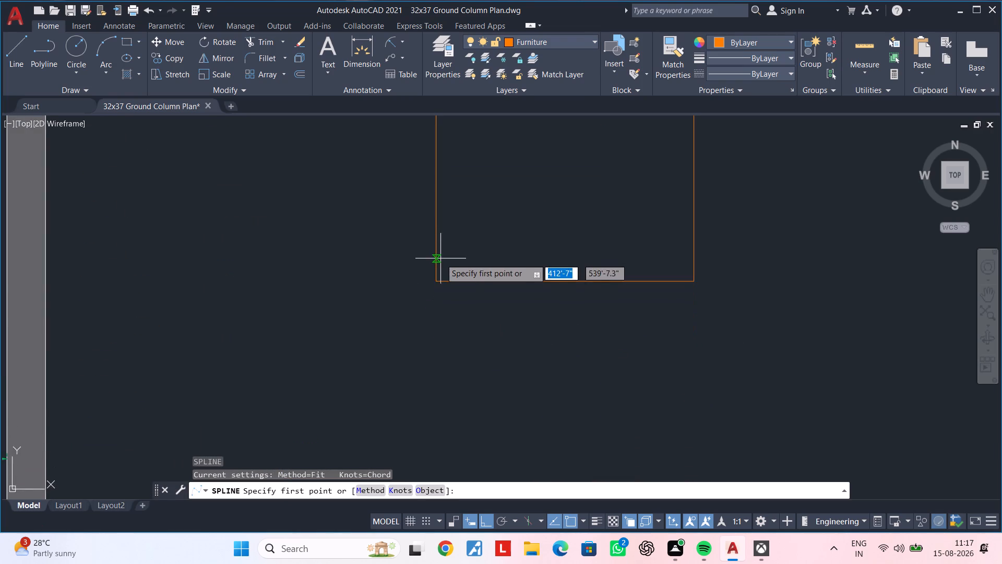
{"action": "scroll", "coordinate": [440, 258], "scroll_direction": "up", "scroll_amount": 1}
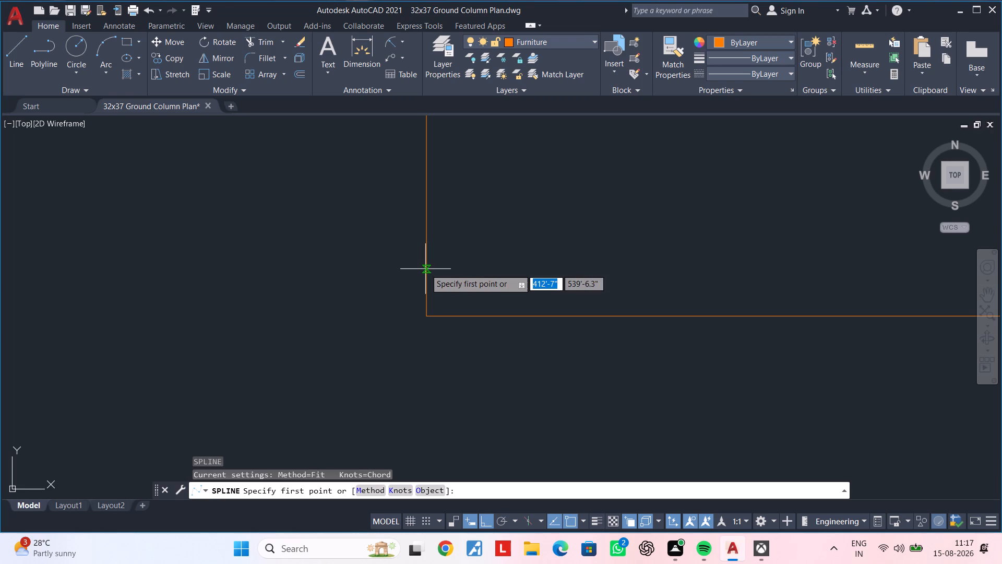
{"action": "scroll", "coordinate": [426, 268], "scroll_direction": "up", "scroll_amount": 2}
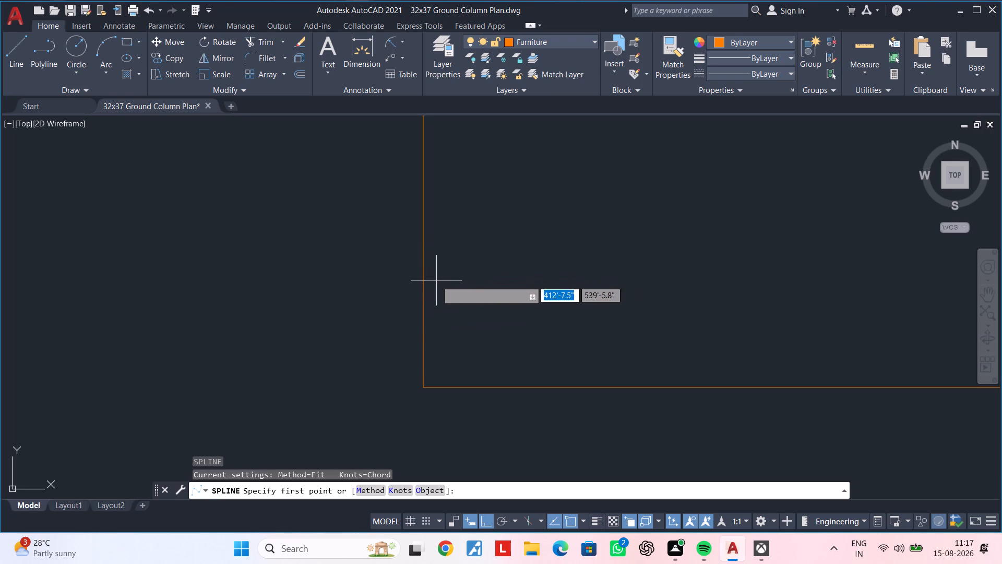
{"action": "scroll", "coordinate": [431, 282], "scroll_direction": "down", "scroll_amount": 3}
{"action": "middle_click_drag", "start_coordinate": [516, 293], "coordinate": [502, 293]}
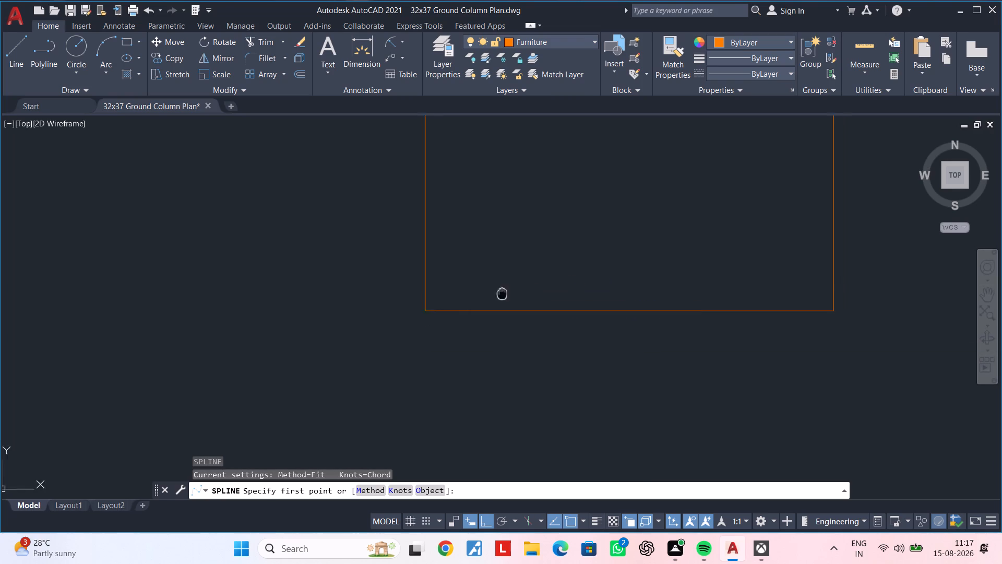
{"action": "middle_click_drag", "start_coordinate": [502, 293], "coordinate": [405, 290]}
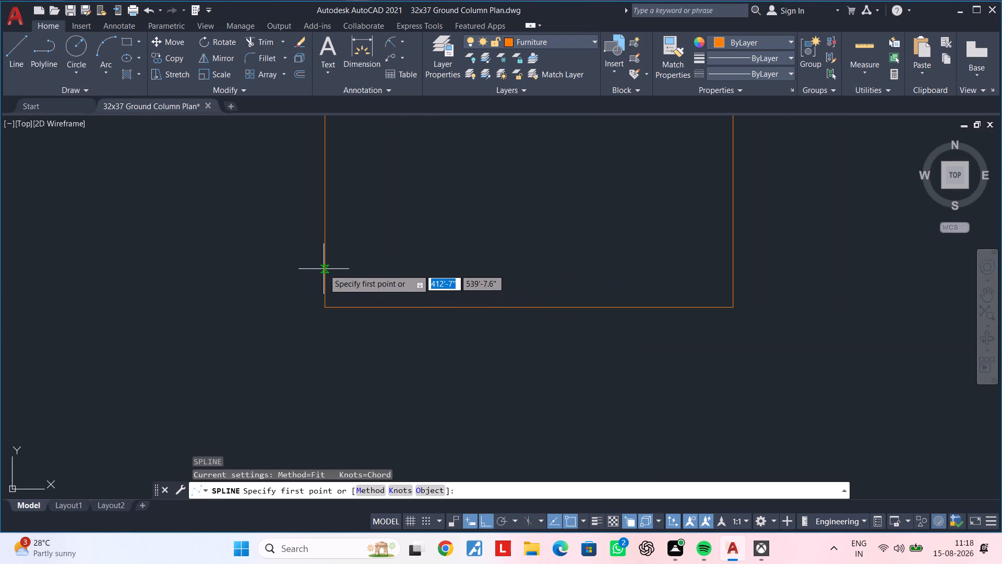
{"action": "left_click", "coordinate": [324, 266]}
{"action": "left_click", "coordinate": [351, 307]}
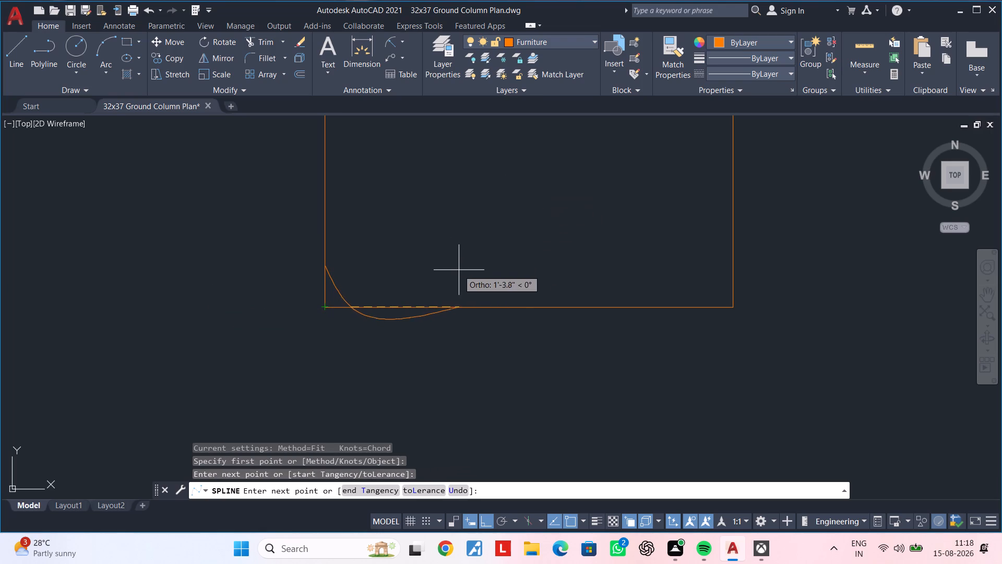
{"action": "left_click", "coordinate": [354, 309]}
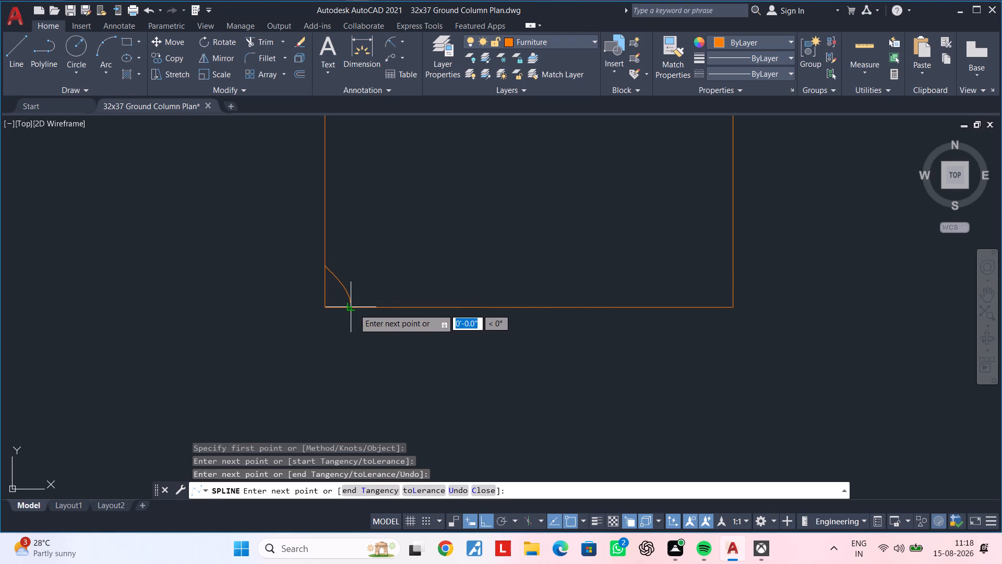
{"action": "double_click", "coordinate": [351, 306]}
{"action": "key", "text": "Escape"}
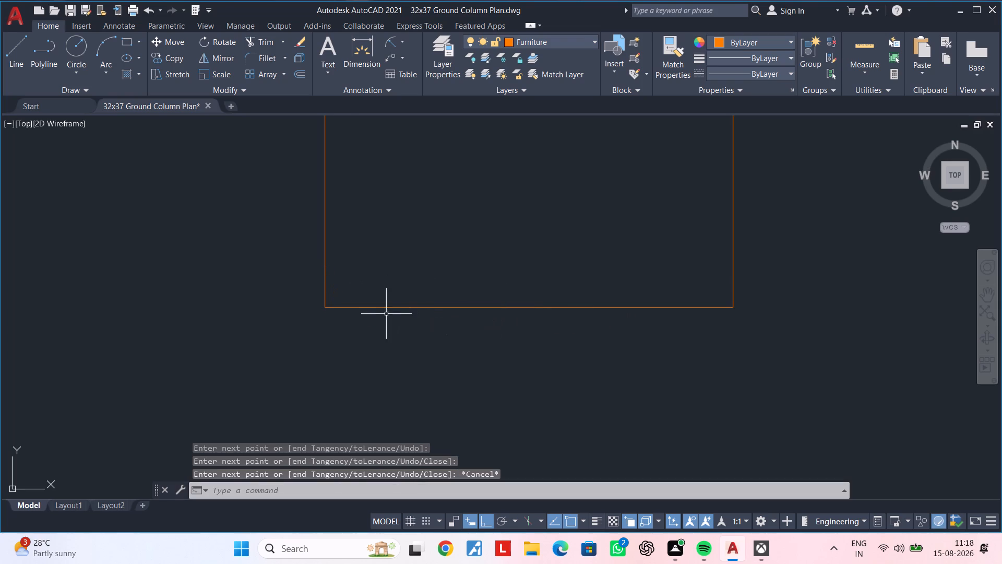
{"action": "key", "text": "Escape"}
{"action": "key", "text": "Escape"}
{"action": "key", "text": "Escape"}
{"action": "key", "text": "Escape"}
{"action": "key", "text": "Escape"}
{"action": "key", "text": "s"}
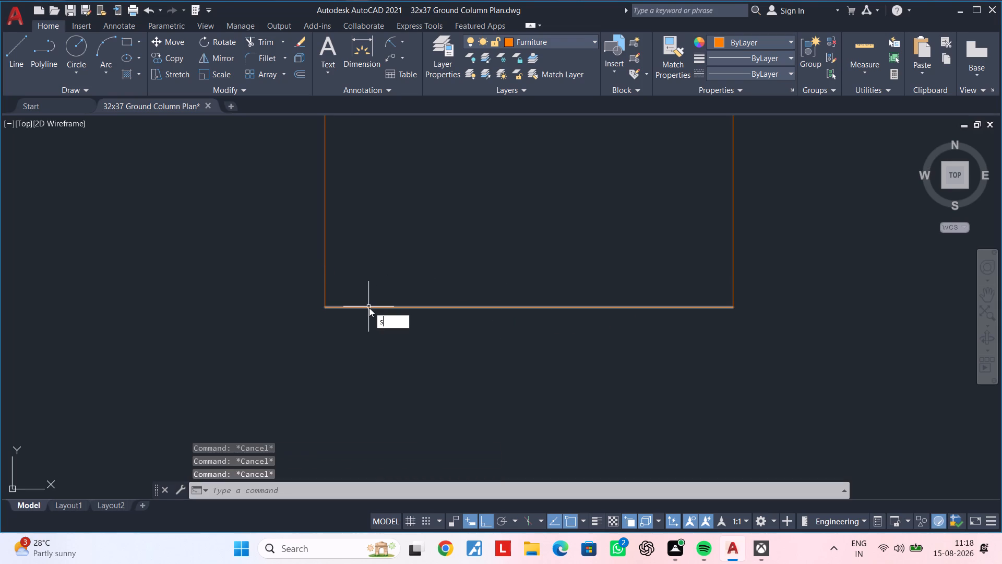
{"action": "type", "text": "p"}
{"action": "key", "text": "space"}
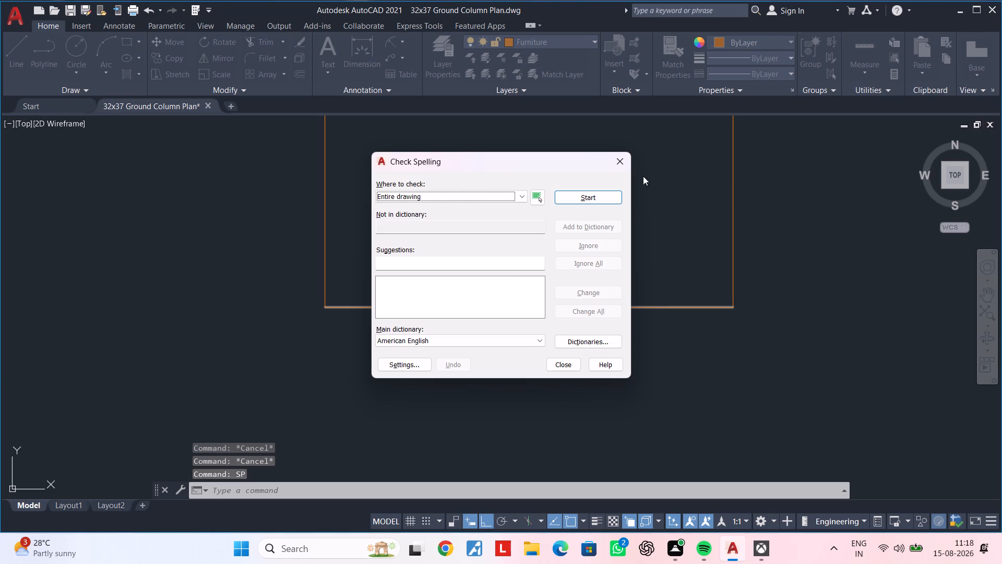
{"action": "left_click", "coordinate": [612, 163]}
Draw a fit-point spline curving across the bed outline's southwest corner from the west edge to the south edge, ending in an S-bend inside.
{"action": "key", "text": "s"}
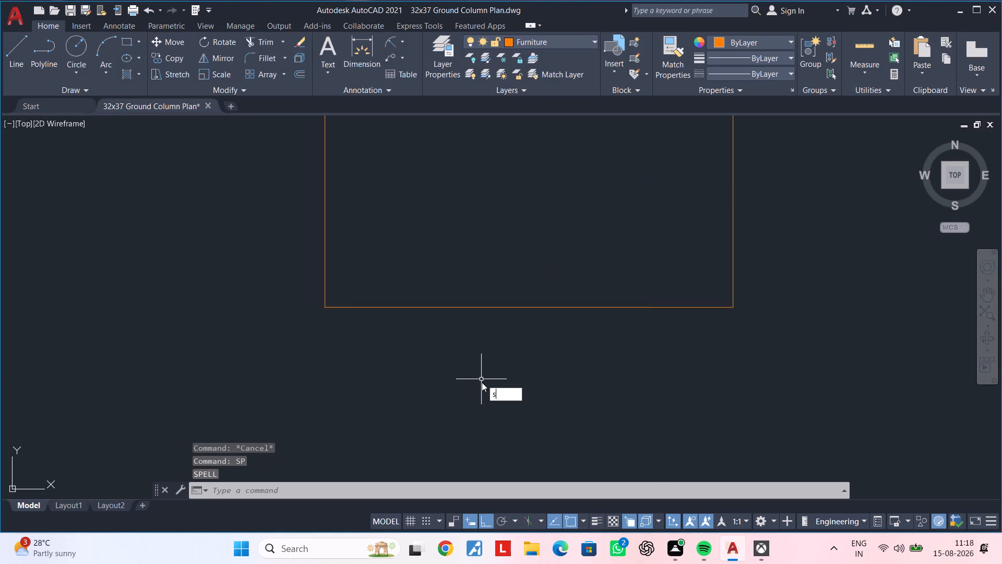
{"action": "scroll", "coordinate": [538, 445], "scroll_direction": "down", "scroll_amount": 2}
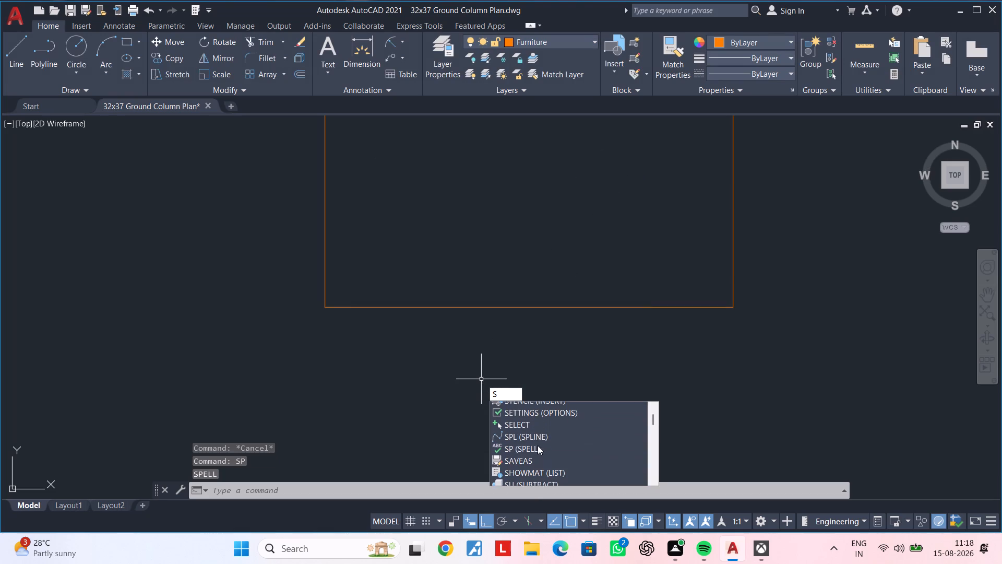
{"action": "scroll", "coordinate": [538, 445], "scroll_direction": "up", "scroll_amount": 1}
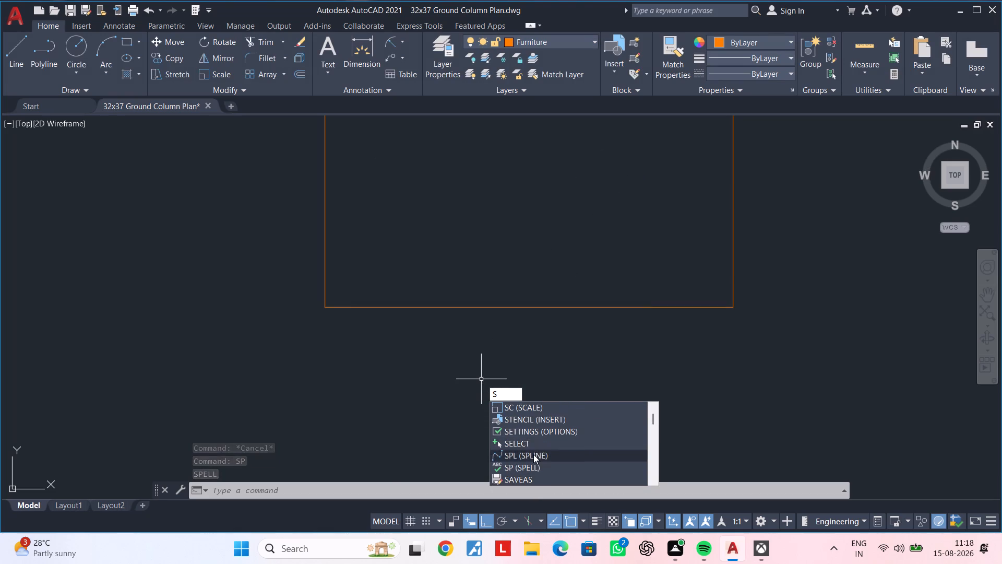
{"action": "left_click", "coordinate": [533, 454]}
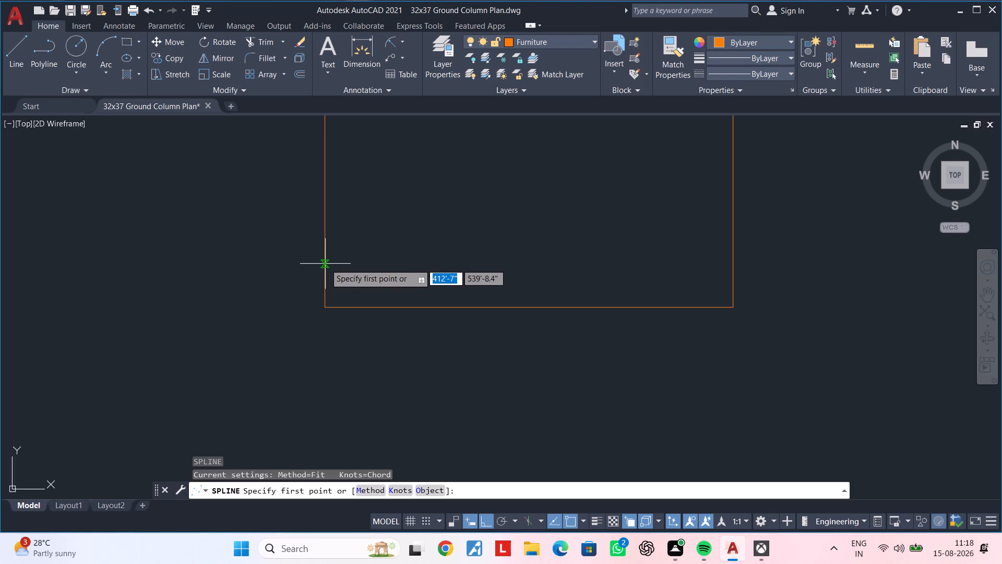
{"action": "left_click", "coordinate": [325, 265]}
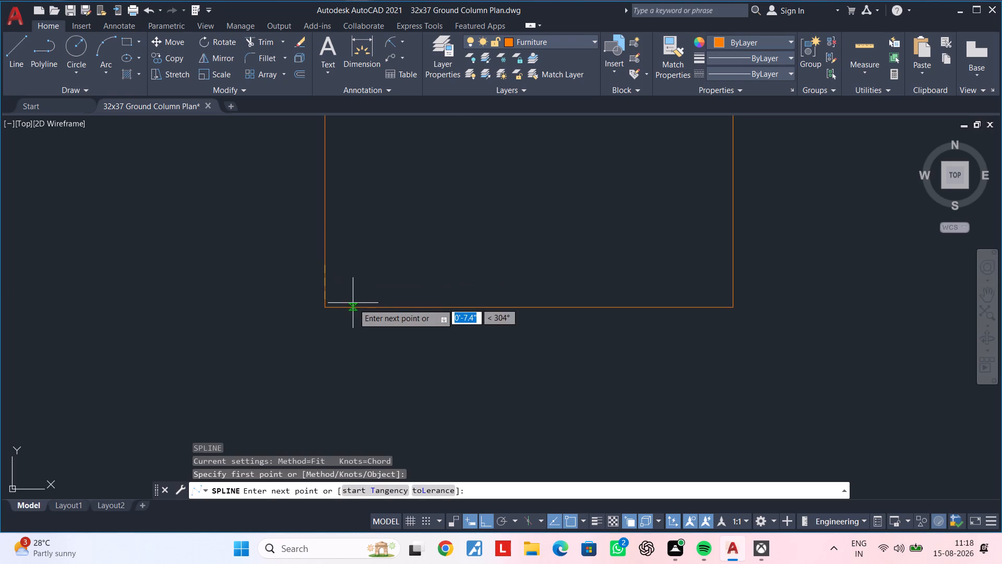
{"action": "double_click", "coordinate": [356, 307]}
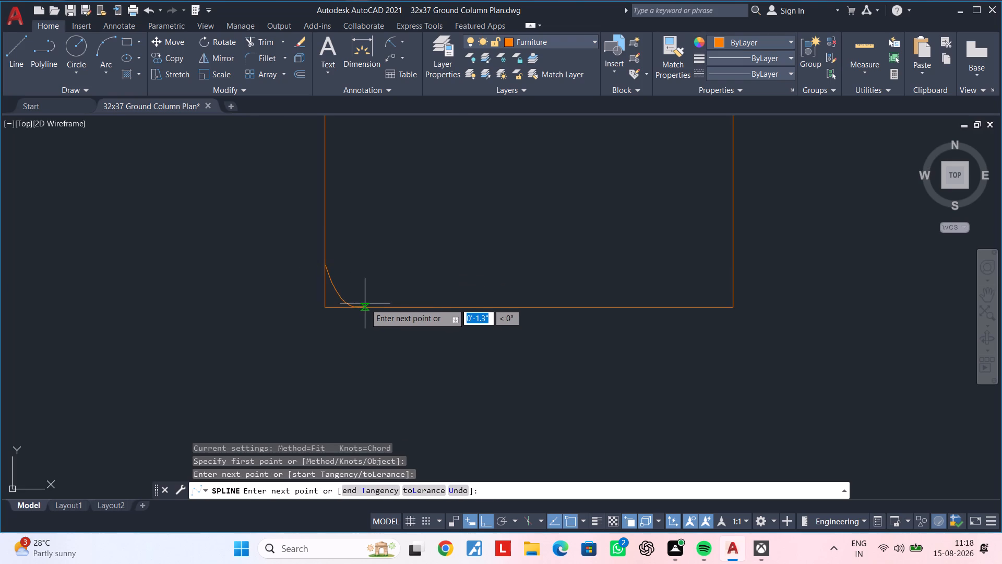
{"action": "left_click", "coordinate": [370, 297]}
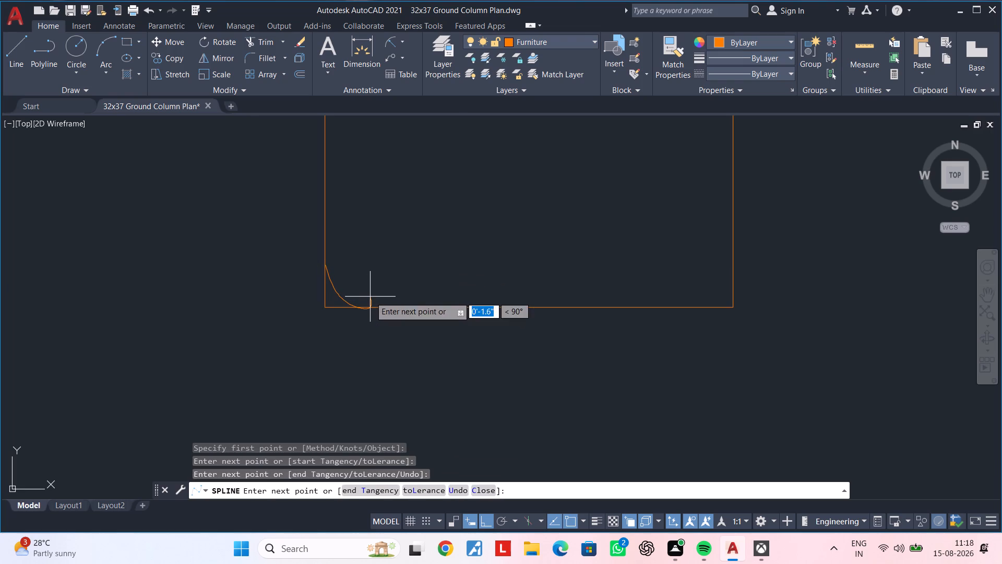
{"action": "left_click", "coordinate": [373, 280]}
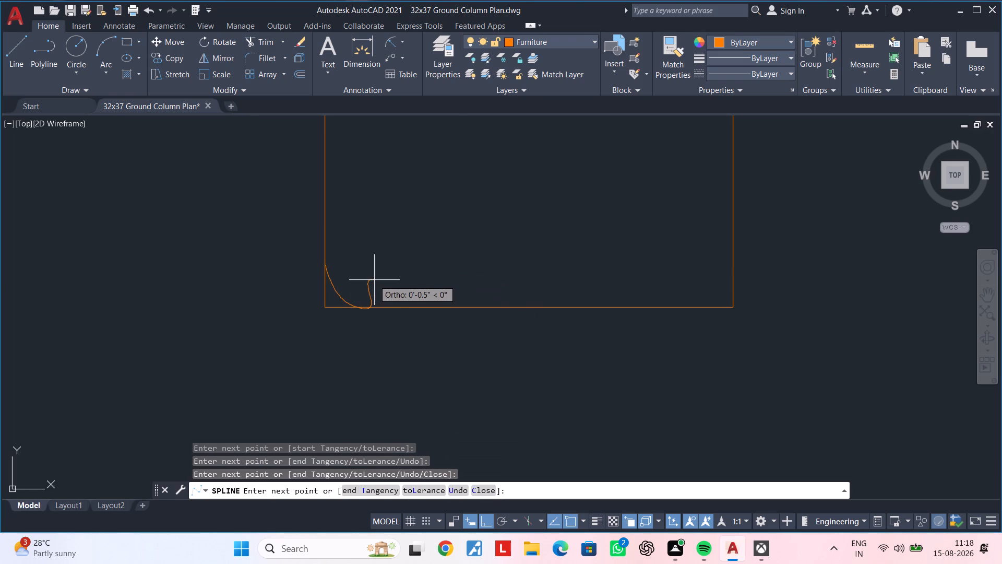
{"action": "left_click", "coordinate": [392, 278]}
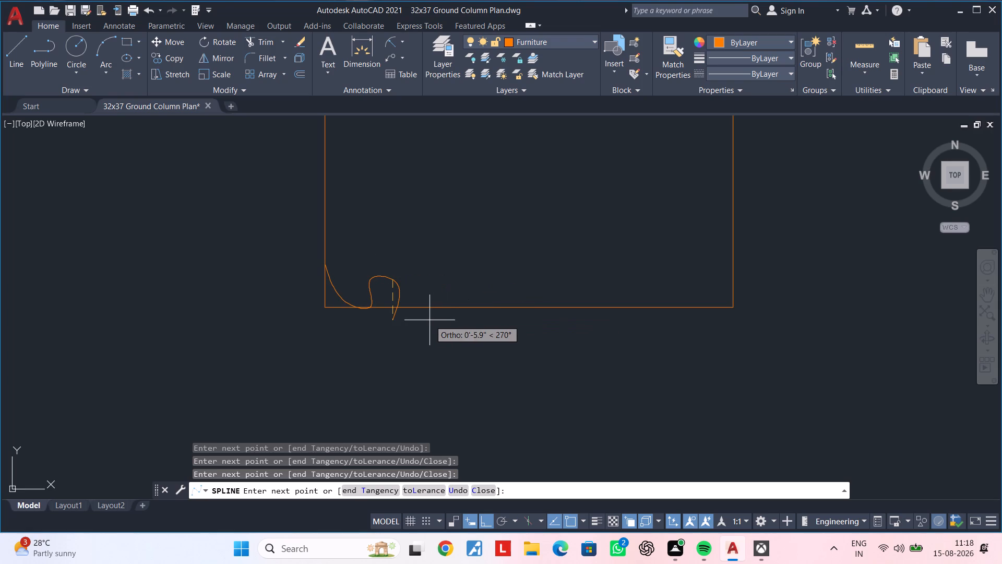
{"action": "key", "text": "Return"}
{"action": "scroll", "coordinate": [357, 321], "scroll_direction": "up", "scroll_amount": 1}
{"action": "middle_click_drag", "start_coordinate": [361, 322], "coordinate": [340, 342]}
{"action": "key", "text": "Escape"}
{"action": "key", "text": "Escape"}
Trim the spline's excess beyond the south edge and the outline's square southwest corner, leaving a single curved corner.
{"action": "key", "text": "t"}
{"action": "type", "text": "r"}
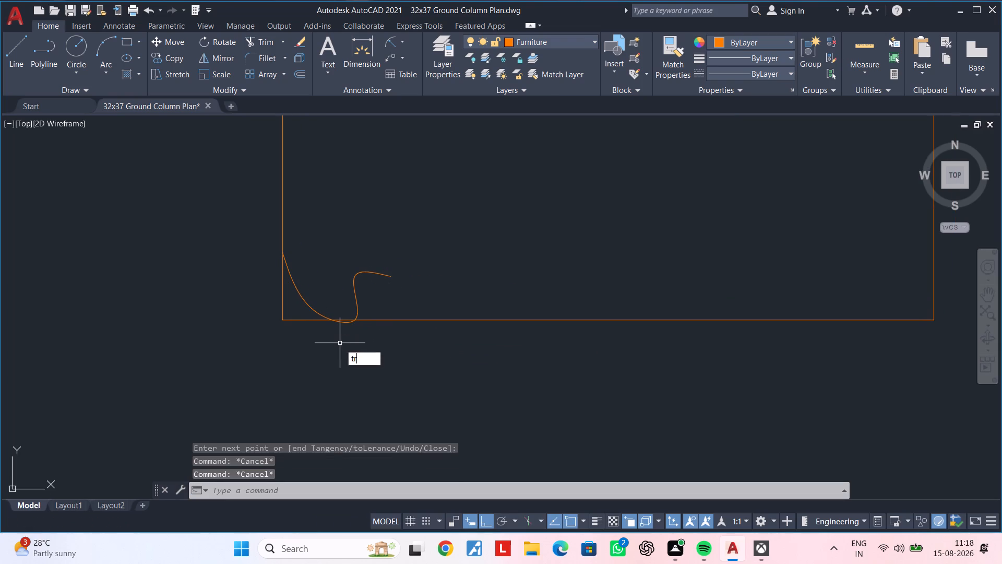
{"action": "key", "text": "space"}
{"action": "scroll", "coordinate": [340, 324], "scroll_direction": "up", "scroll_amount": 1}
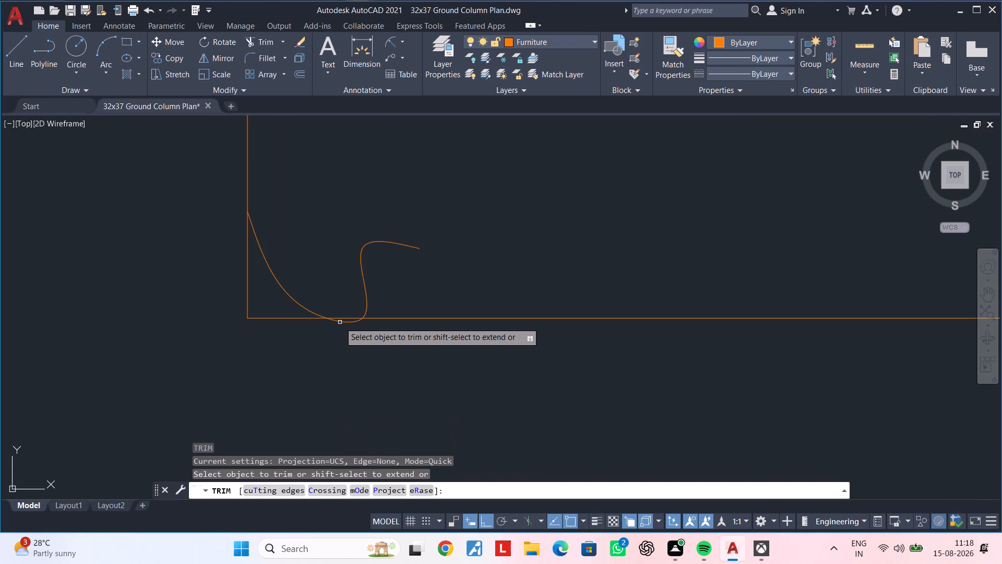
{"action": "left_click", "coordinate": [340, 322]}
{"action": "left_click", "coordinate": [365, 305]}
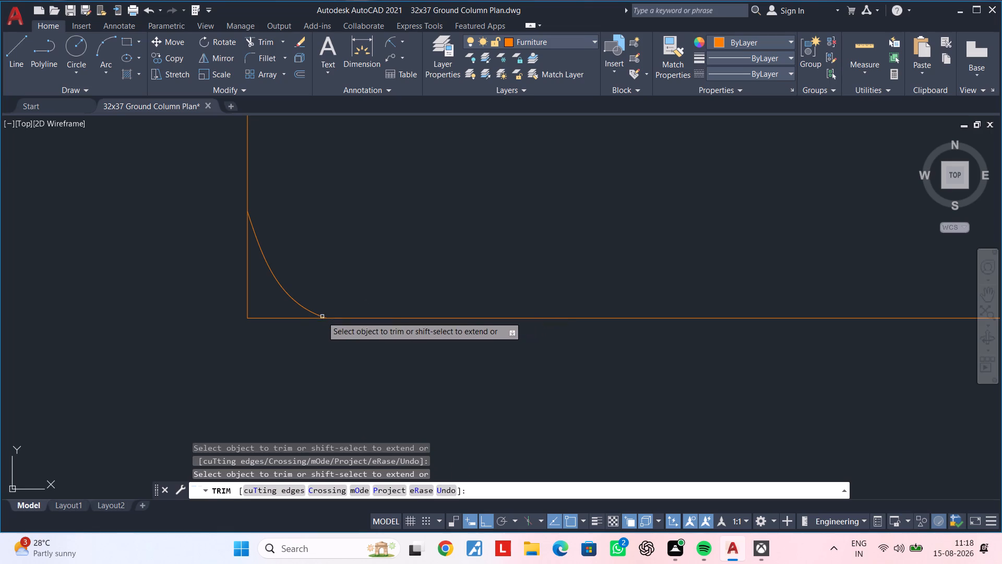
{"action": "left_click", "coordinate": [272, 316]}
{"action": "left_click", "coordinate": [246, 285]}
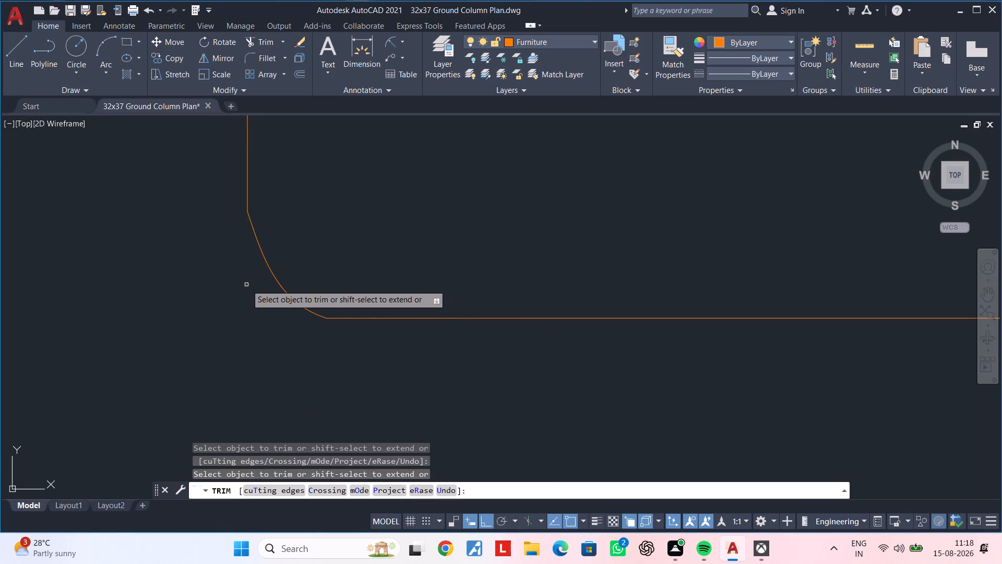
{"action": "scroll", "coordinate": [246, 285], "scroll_direction": "down", "scroll_amount": 3}
{"action": "scroll", "coordinate": [246, 305], "scroll_direction": "up", "scroll_amount": 2}
{"action": "key", "text": "Escape"}
{"action": "key", "text": "Escape"}
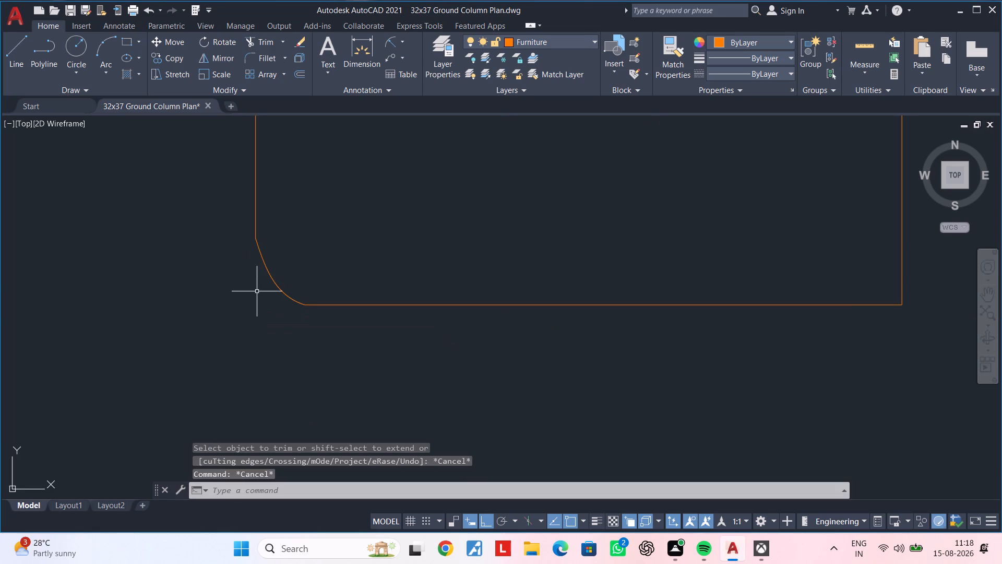
Stretch the southwest corner spline's upper control vertex about 1.9" south to make the curve bulge outward.
{"action": "left_click", "coordinate": [272, 281]}
{"action": "left_click", "coordinate": [266, 268]}
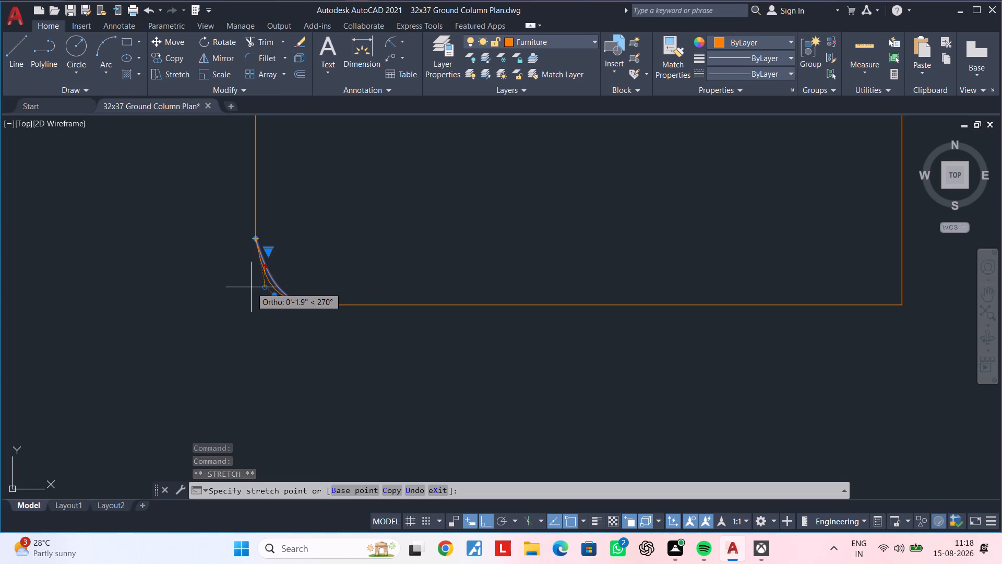
{"action": "left_click", "coordinate": [250, 287]}
{"action": "key", "text": "Escape"}
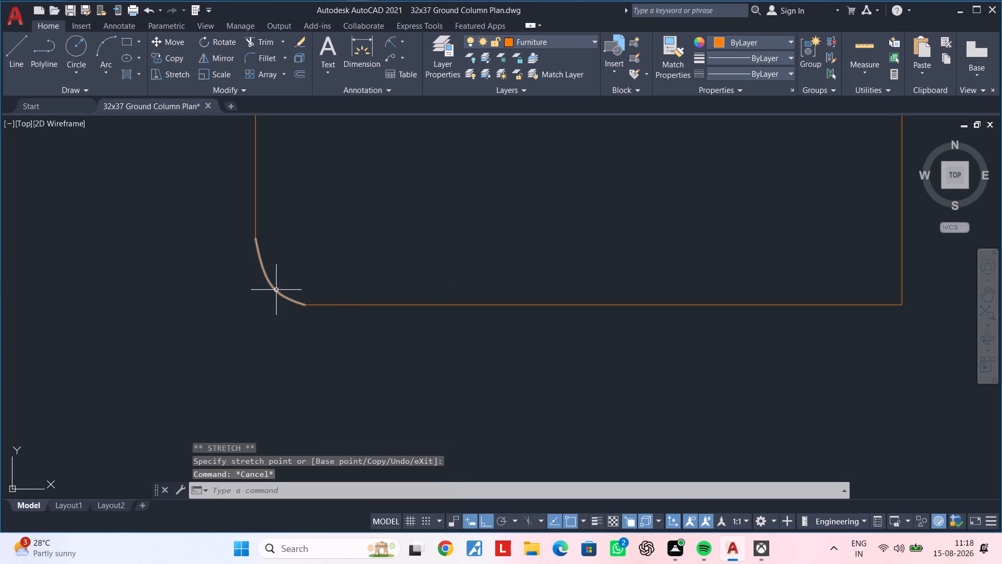
Stretch the corner spline's upper end about 0.8" north along the bed outline's west edge.
{"action": "left_click", "coordinate": [275, 290]}
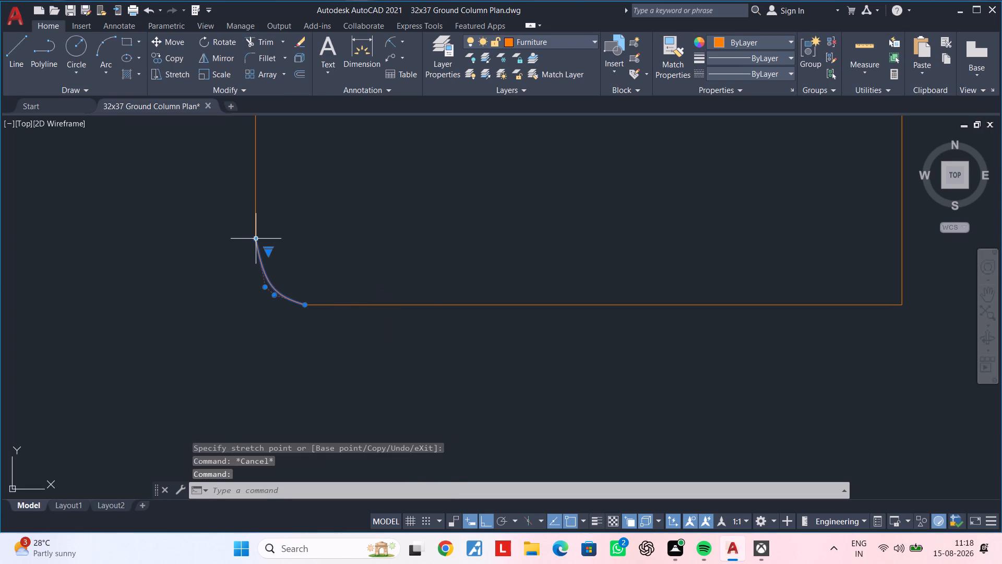
{"action": "left_click", "coordinate": [256, 240]}
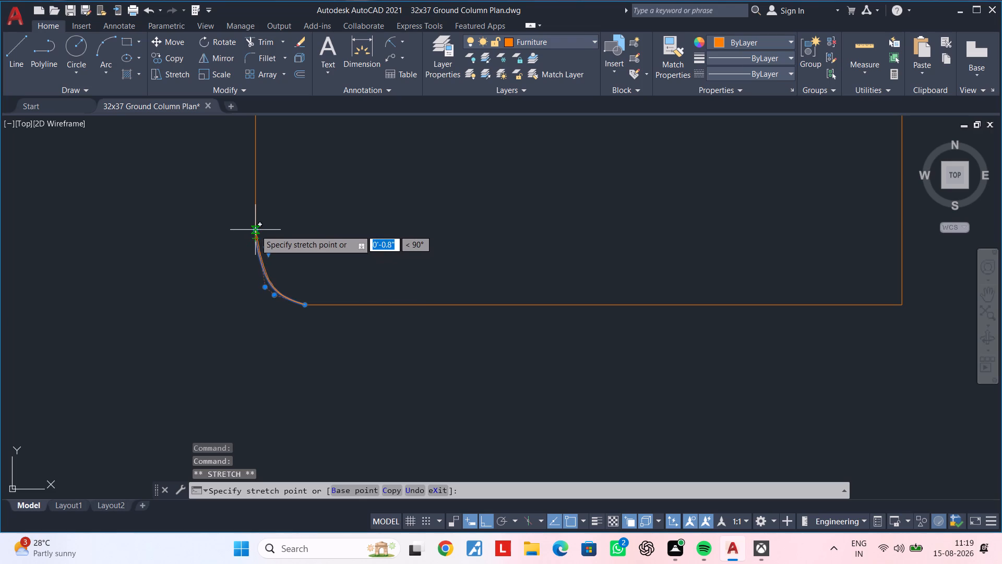
{"action": "left_click", "coordinate": [255, 230]}
{"action": "key", "text": "Escape"}
{"action": "key", "text": "Escape"}
Trim the short stub of the west edge that extends below the corner spline's upper end.
{"action": "scroll", "coordinate": [252, 246], "scroll_direction": "up", "scroll_amount": 2}
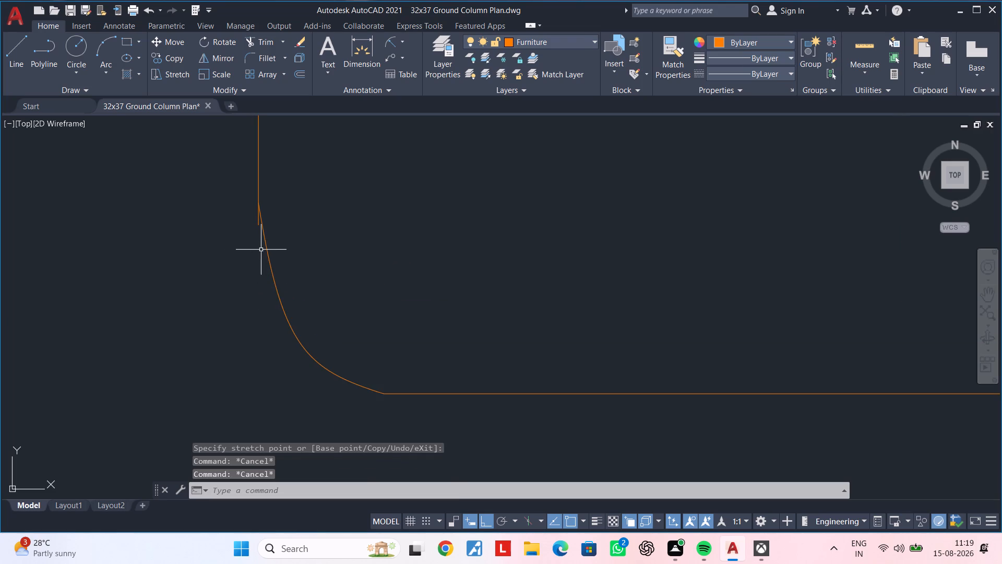
{"action": "key", "text": "t"}
{"action": "key", "text": "r"}
{"action": "key", "text": "space"}
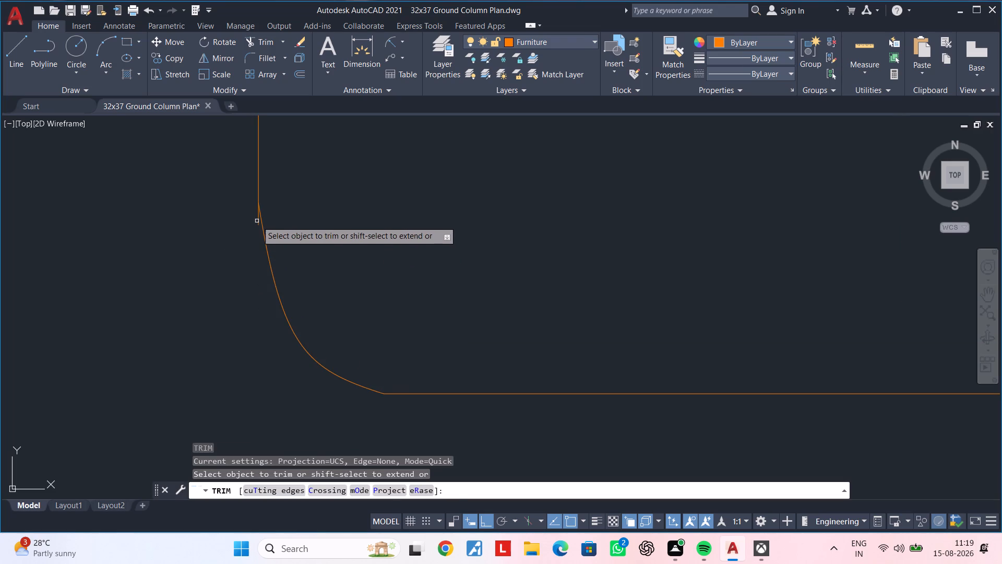
{"action": "left_click", "coordinate": [257, 221]}
{"action": "scroll", "coordinate": [265, 288], "scroll_direction": "down", "scroll_amount": 3}
{"action": "scroll", "coordinate": [302, 313], "scroll_direction": "down", "scroll_amount": 2}
{"action": "scroll", "coordinate": [304, 303], "scroll_direction": "up", "scroll_amount": 2}
{"action": "key", "text": "Escape"}
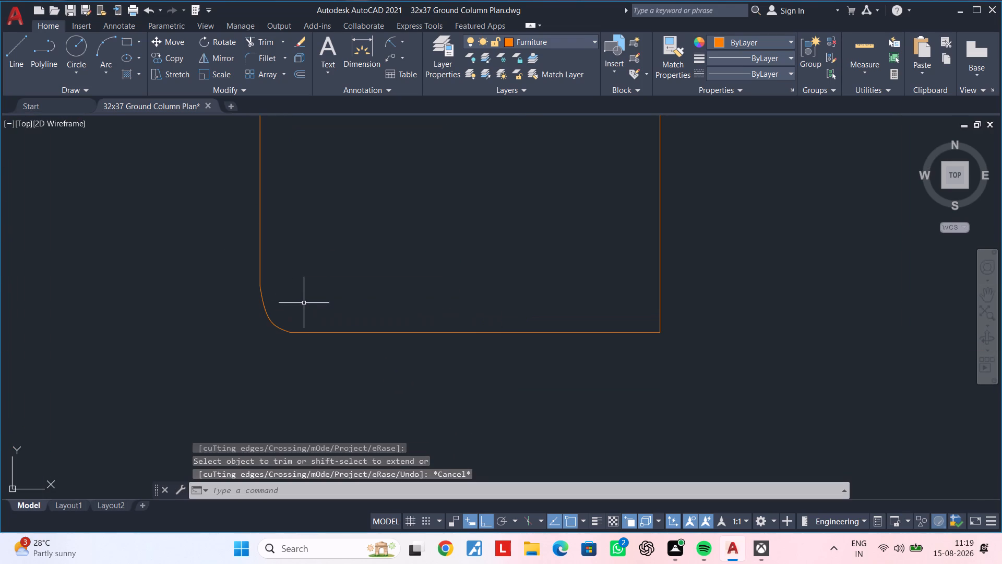
{"action": "key", "text": "Escape"}
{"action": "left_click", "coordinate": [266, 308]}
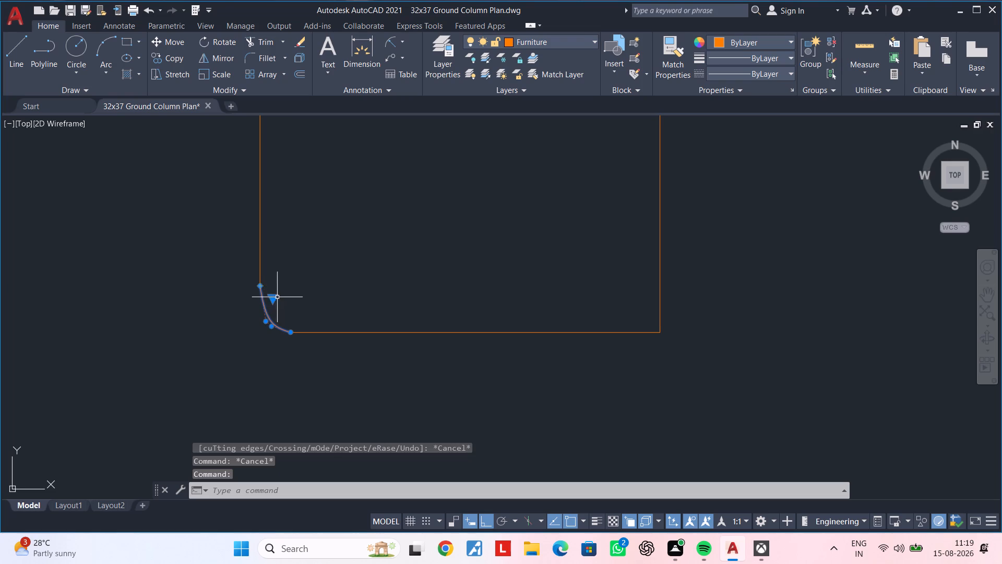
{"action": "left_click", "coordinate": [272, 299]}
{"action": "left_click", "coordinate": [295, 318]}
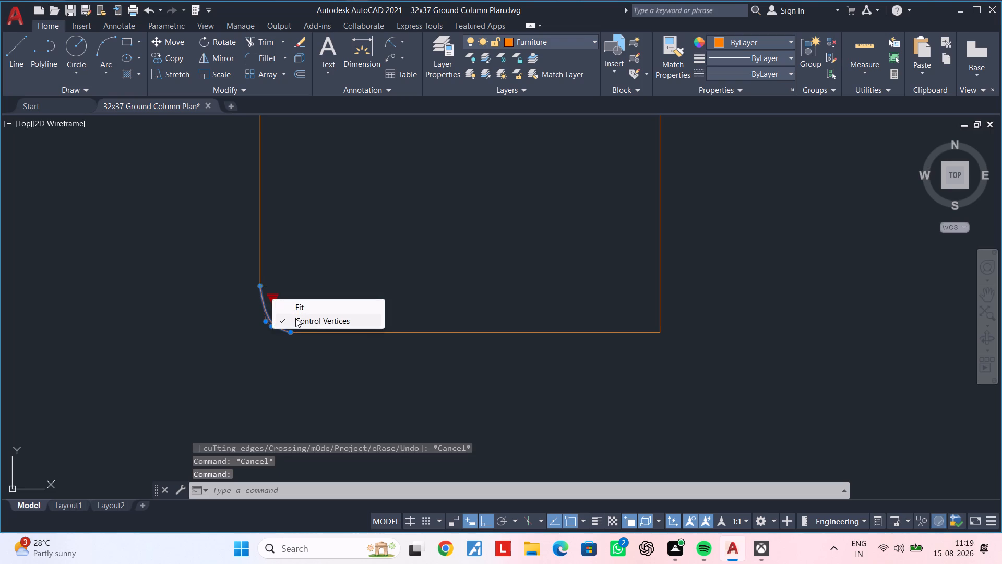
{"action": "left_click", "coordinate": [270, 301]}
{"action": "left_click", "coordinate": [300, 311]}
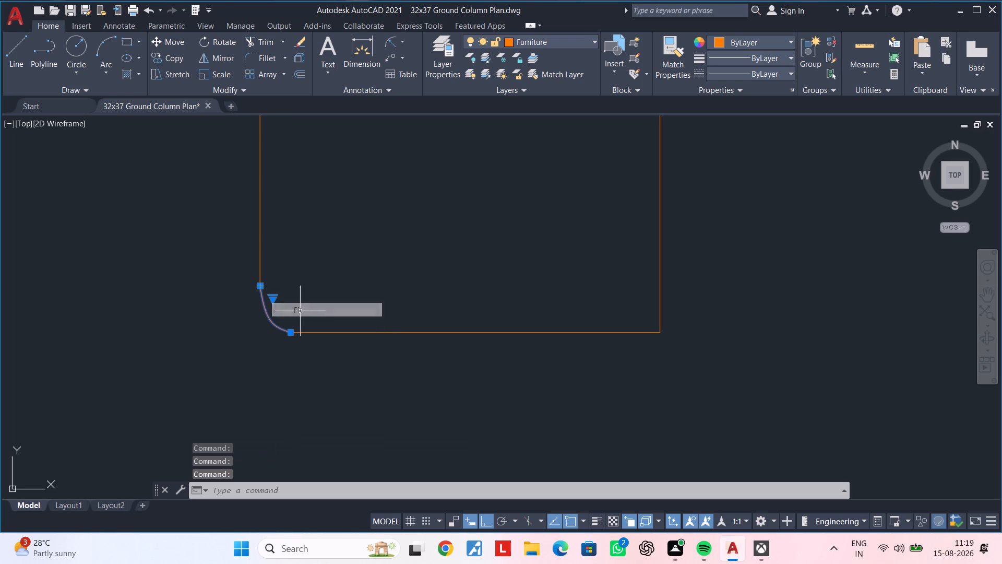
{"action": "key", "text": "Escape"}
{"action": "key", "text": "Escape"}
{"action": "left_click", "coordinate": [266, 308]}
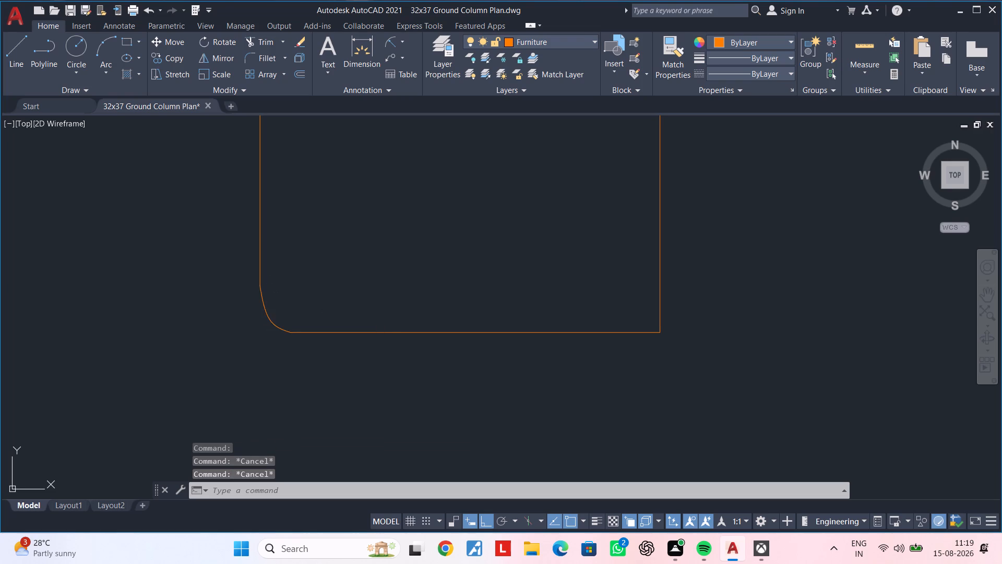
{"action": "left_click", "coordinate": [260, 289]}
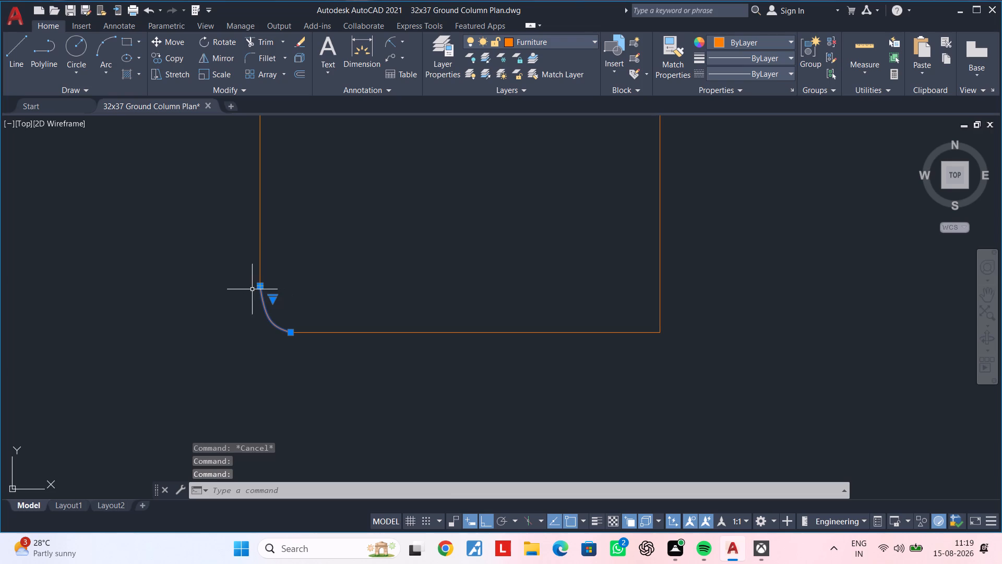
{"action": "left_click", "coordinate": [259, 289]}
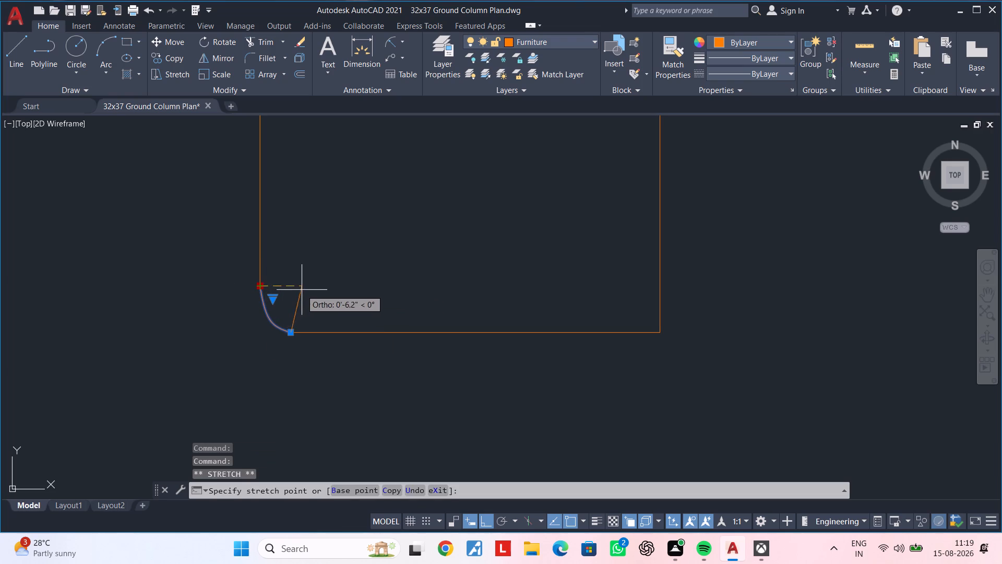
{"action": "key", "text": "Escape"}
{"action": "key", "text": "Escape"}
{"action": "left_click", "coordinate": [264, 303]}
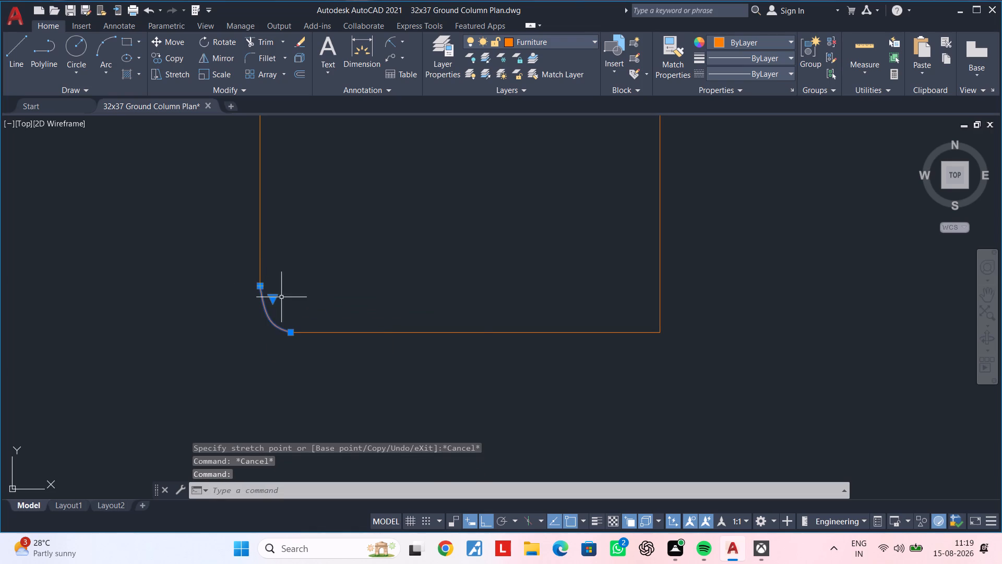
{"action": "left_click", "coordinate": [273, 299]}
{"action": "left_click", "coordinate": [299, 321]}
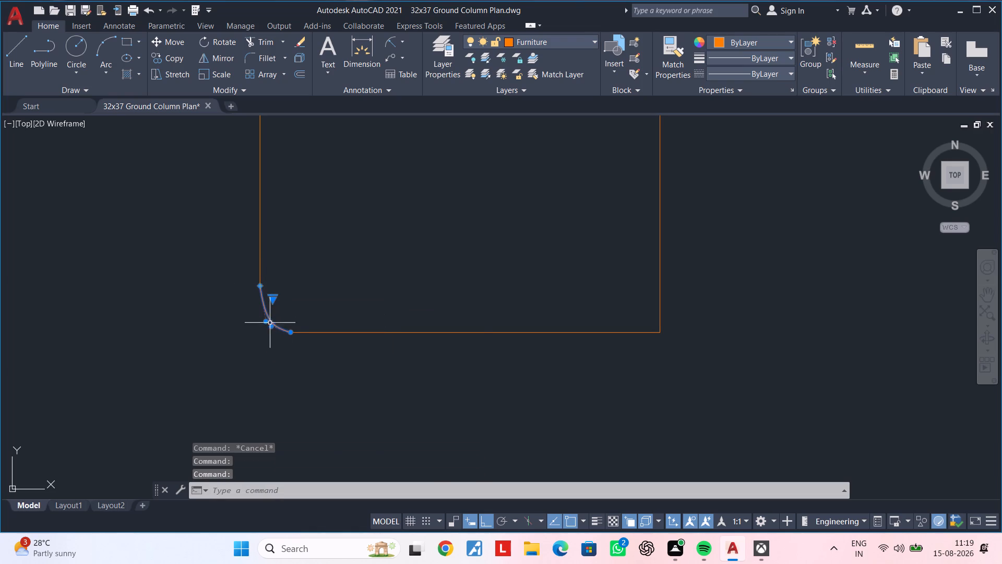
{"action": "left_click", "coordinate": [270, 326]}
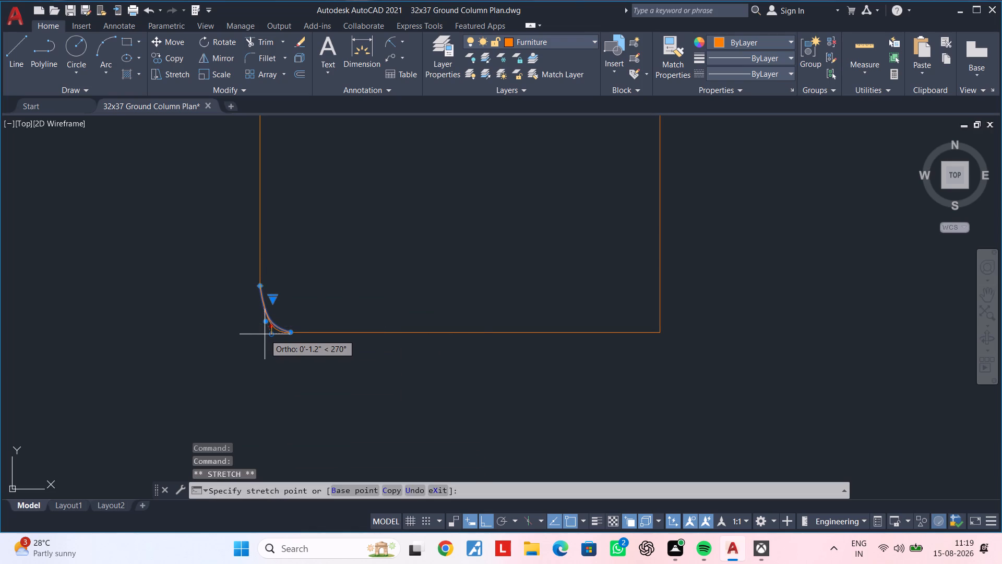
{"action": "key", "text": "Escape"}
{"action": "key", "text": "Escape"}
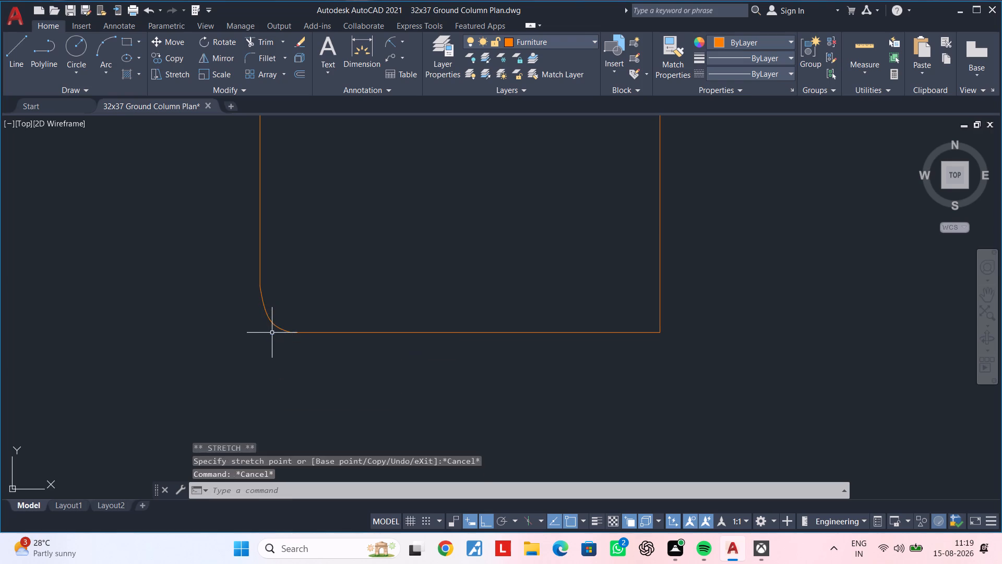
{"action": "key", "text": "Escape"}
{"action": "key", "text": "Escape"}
Mirror the southwest corner curve about a vertical line through the midpoint of the bed's south edge, keeping the original.
{"action": "scroll", "coordinate": [327, 303], "scroll_direction": "down", "scroll_amount": 1}
{"action": "middle_click_drag", "start_coordinate": [329, 303], "coordinate": [305, 318]}
{"action": "scroll", "coordinate": [329, 303], "scroll_direction": "down", "scroll_amount": 1}
{"action": "key", "text": "Escape"}
{"action": "left_click_drag", "start_coordinate": [295, 311], "coordinate": [290, 318]}
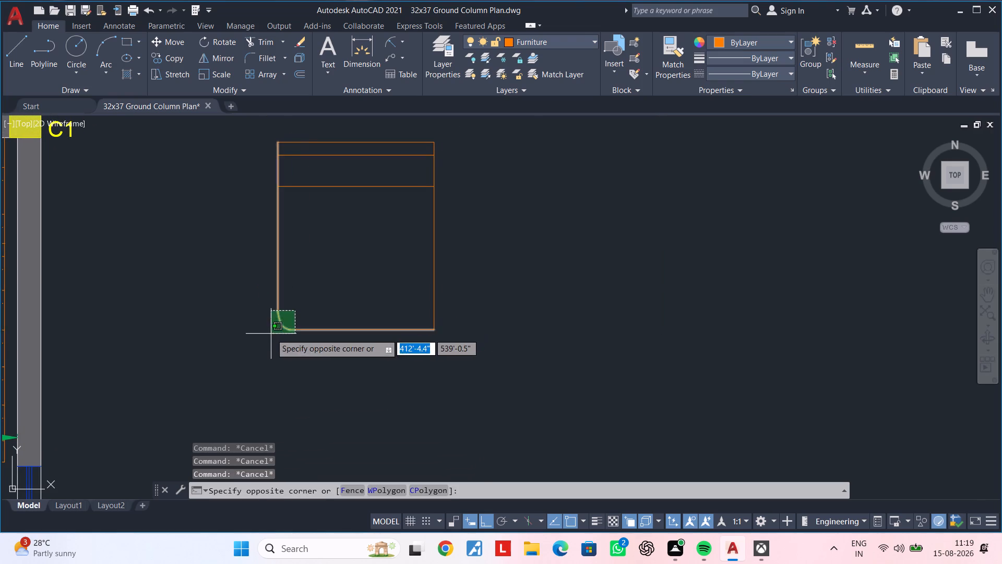
{"action": "left_click", "coordinate": [271, 334]}
{"action": "key", "text": "Escape"}
{"action": "key", "text": "Escape"}
{"action": "left_click_drag", "start_coordinate": [266, 331], "coordinate": [275, 331]}
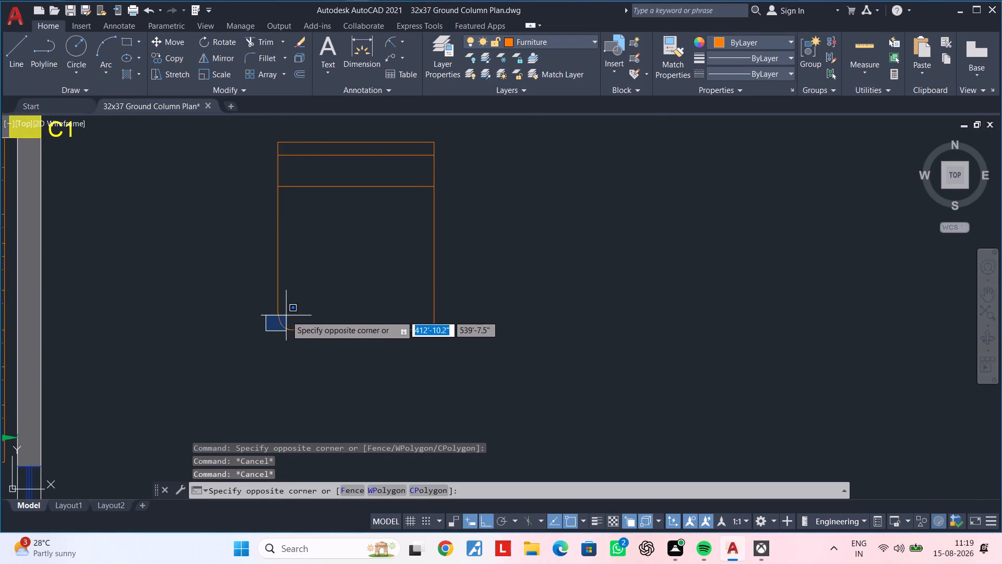
{"action": "double_click", "coordinate": [286, 315]}
{"action": "left_click", "coordinate": [278, 324]}
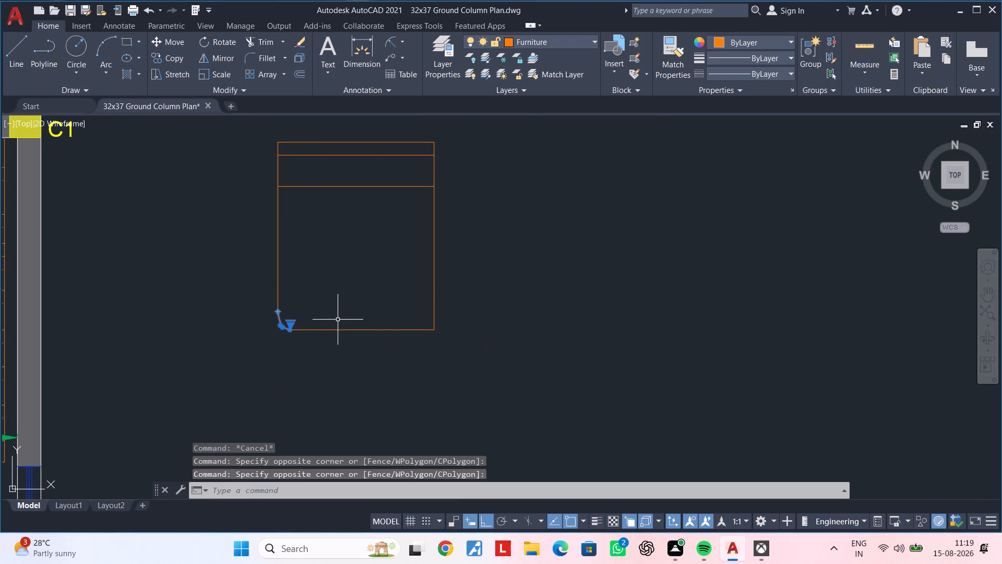
{"action": "key", "text": "m"}
{"action": "key", "text": "i"}
{"action": "key", "text": "space"}
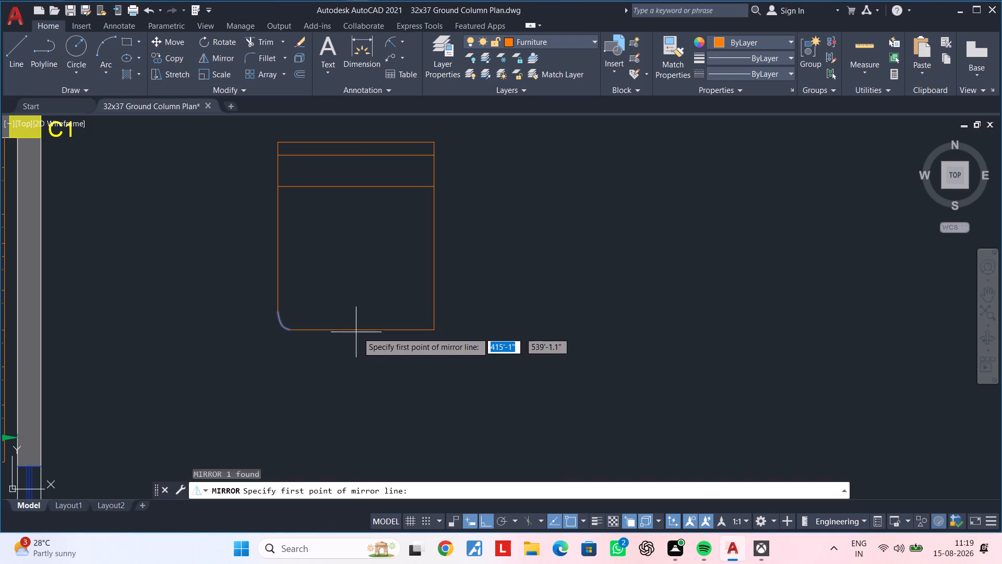
{"action": "left_click", "coordinate": [365, 331]}
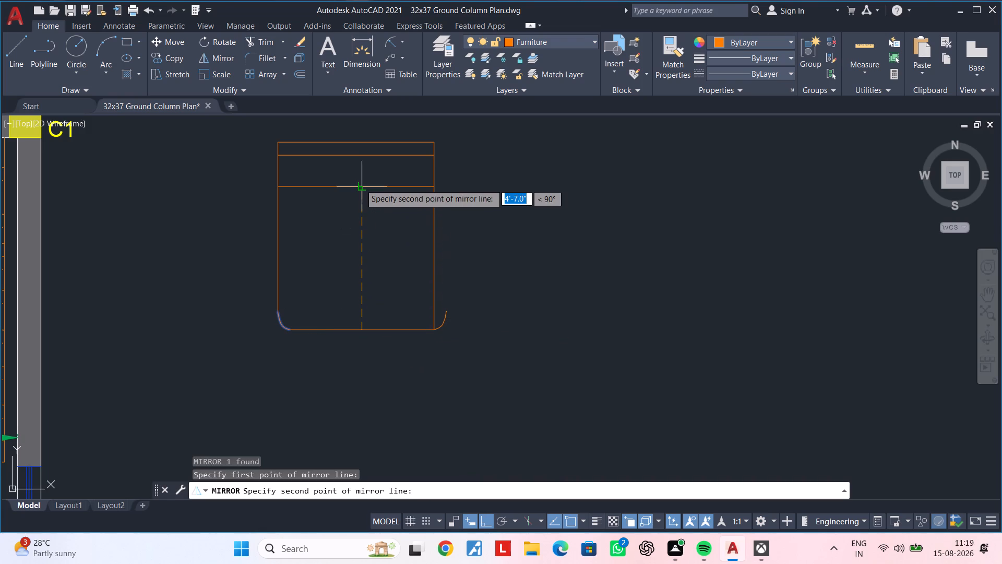
{"action": "left_click", "coordinate": [360, 184]}
{"action": "left_click_drag", "start_coordinate": [373, 228], "coordinate": [360, 184]}
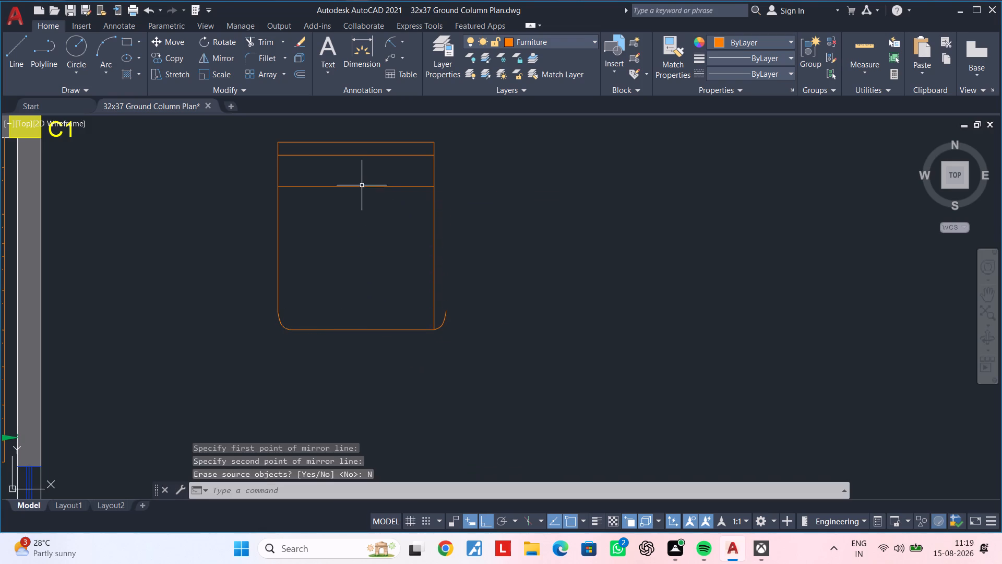
Move the mirrored curve west by its upper end onto the bed outline's east edge.
{"action": "scroll", "coordinate": [462, 325], "scroll_direction": "up", "scroll_amount": 1}
{"action": "left_click", "coordinate": [430, 321]}
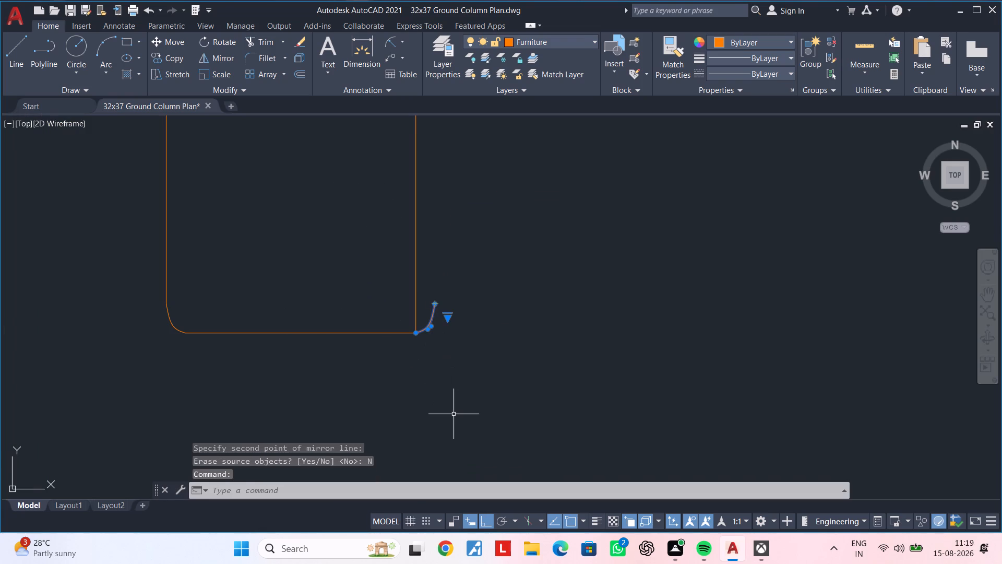
{"action": "key", "text": "m"}
{"action": "key", "text": "space"}
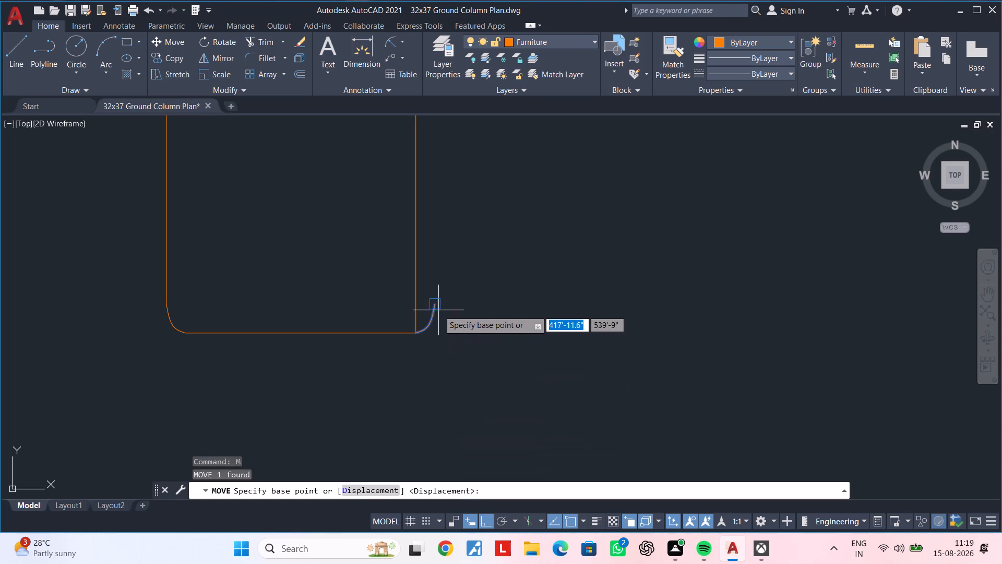
{"action": "left_click", "coordinate": [437, 303]}
{"action": "left_click", "coordinate": [415, 302]}
{"action": "key", "text": "Escape"}
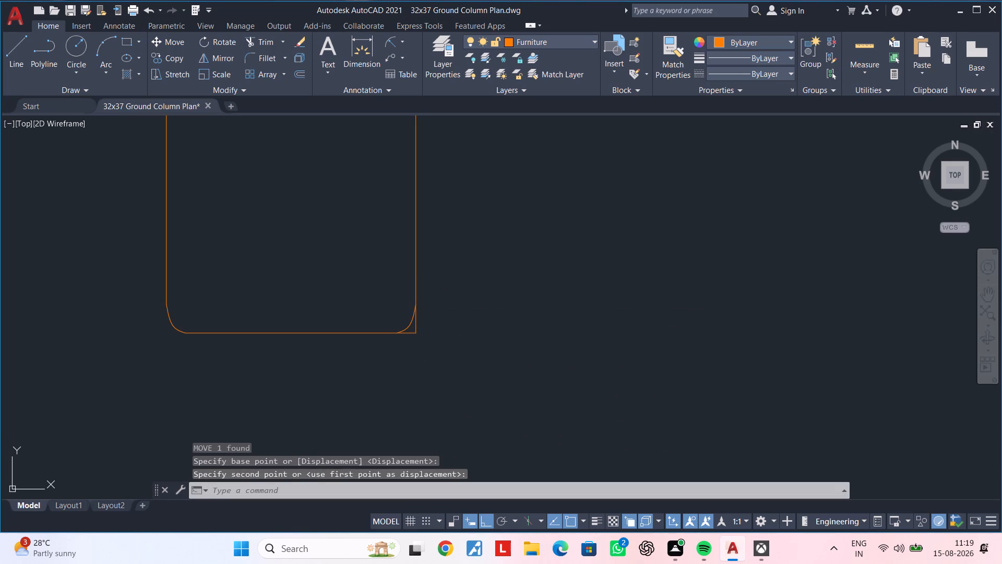
{"action": "key", "text": "Escape"}
{"action": "key", "text": "Escape"}
Trim the square southeast corner of the bed outline outside the mirrored curve, leaving it rounded.
{"action": "key", "text": "t"}
{"action": "key", "text": "r"}
{"action": "key", "text": "space"}
{"action": "left_click_drag", "start_coordinate": [412, 331], "coordinate": [409, 343]}
{"action": "left_click", "coordinate": [416, 327]}
{"action": "scroll", "coordinate": [420, 357], "scroll_direction": "down", "scroll_amount": 1}
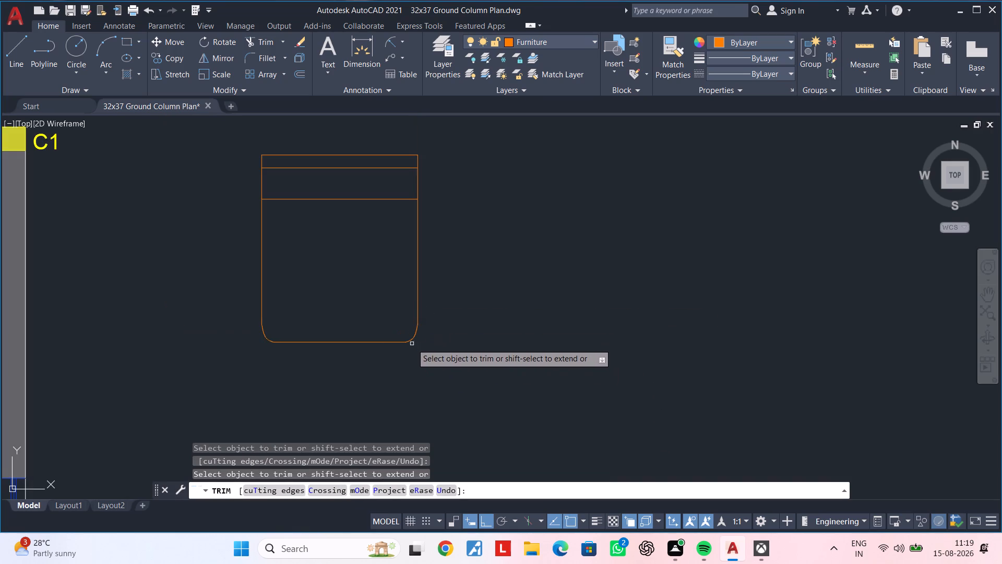
{"action": "scroll", "coordinate": [410, 340], "scroll_direction": "down", "scroll_amount": 2}
{"action": "middle_click_drag", "start_coordinate": [394, 306], "coordinate": [406, 299]}
{"action": "middle_click_drag", "start_coordinate": [407, 303], "coordinate": [458, 296]}
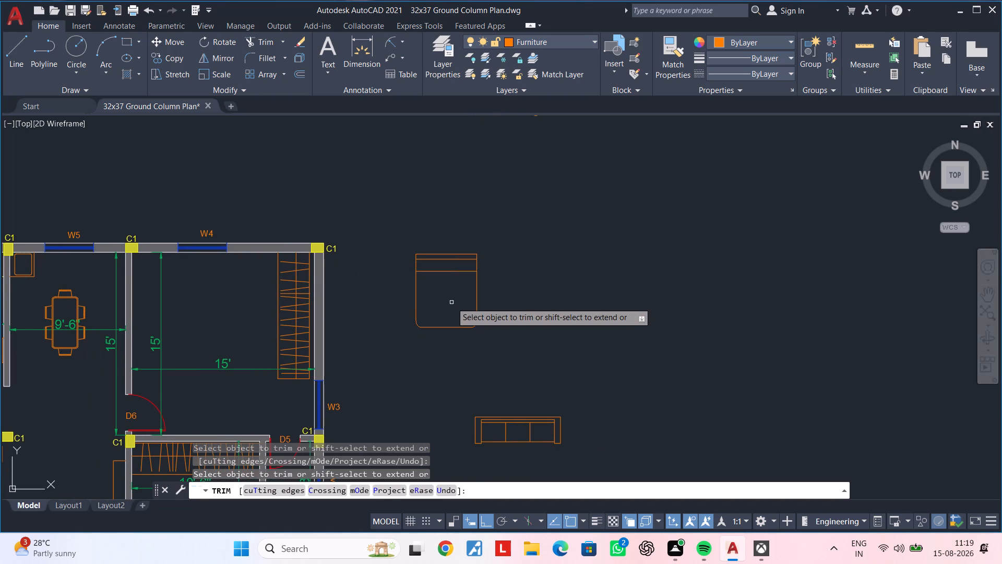
{"action": "key", "text": "Escape"}
{"action": "key", "text": "Escape"}
{"action": "key", "text": "Escape"}
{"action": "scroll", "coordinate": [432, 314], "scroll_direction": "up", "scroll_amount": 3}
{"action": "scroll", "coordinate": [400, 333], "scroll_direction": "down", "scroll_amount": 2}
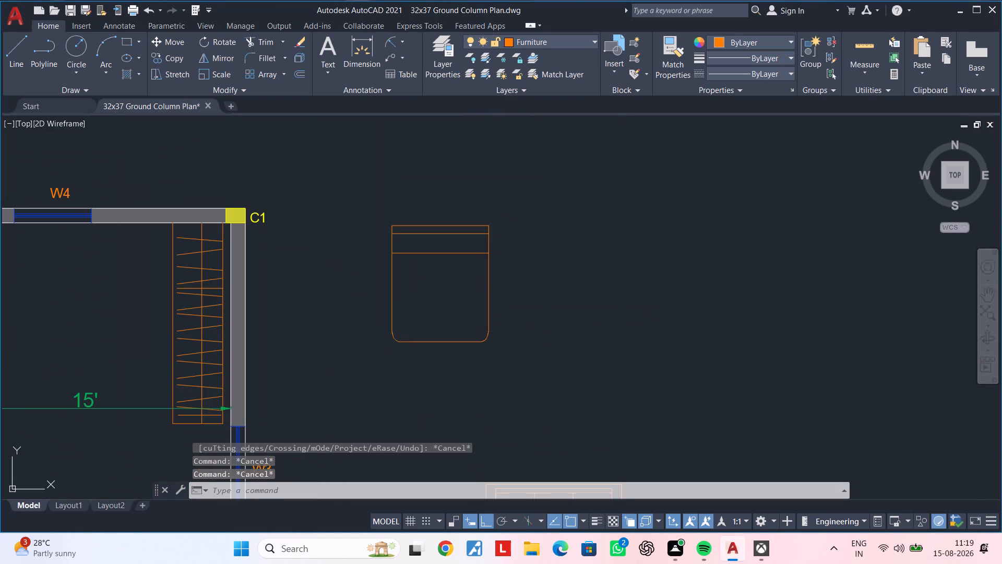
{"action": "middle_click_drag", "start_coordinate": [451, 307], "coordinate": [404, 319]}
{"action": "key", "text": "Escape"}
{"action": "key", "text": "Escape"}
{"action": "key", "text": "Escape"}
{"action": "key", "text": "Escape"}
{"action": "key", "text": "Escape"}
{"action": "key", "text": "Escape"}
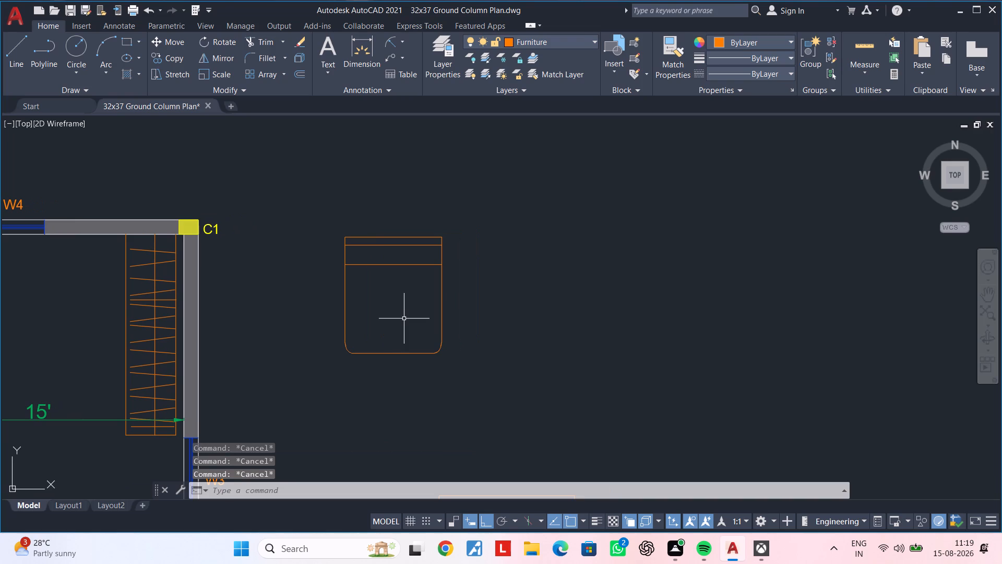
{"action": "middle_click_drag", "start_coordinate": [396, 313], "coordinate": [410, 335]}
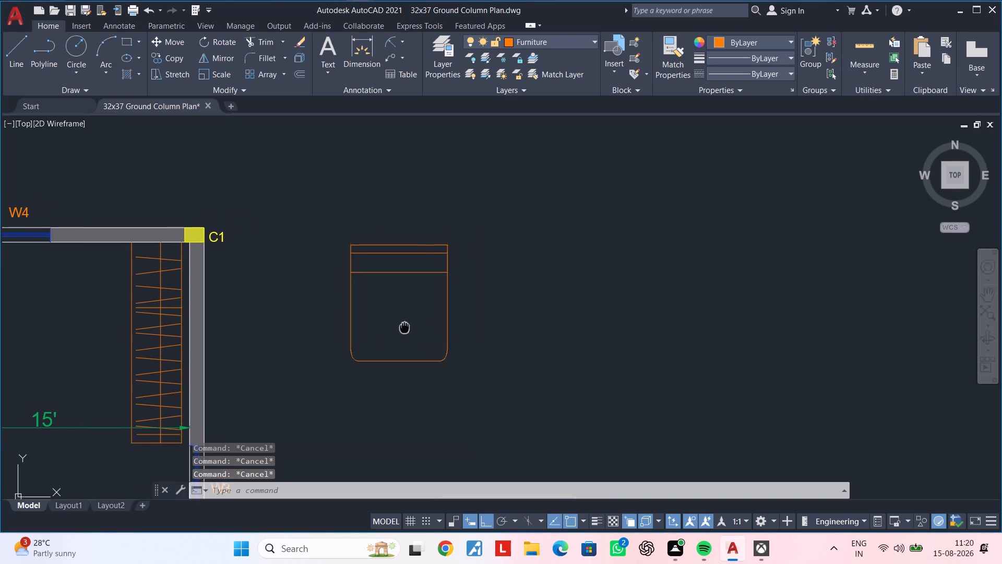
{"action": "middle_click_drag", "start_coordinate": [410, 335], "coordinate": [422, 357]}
Draw a 1' wide, about 7" deep rectangle with lines as a pillow, toward the west end of the band below the headboard strip.
{"action": "scroll", "coordinate": [383, 285], "scroll_direction": "up", "scroll_amount": 2}
{"action": "middle_click_drag", "start_coordinate": [396, 313], "coordinate": [408, 284]}
{"action": "scroll", "coordinate": [396, 286], "scroll_direction": "up", "scroll_amount": 2}
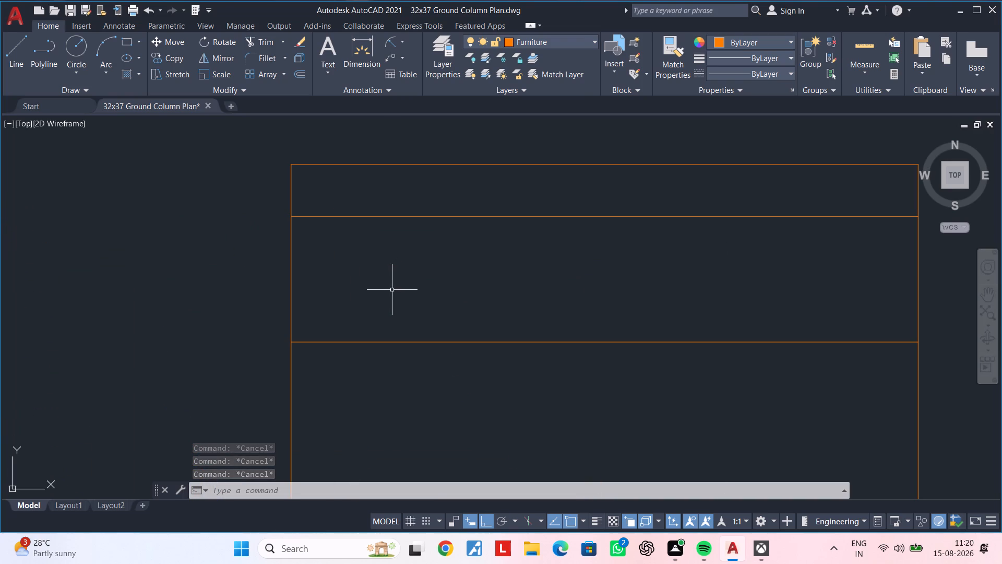
{"action": "key", "text": "Escape"}
{"action": "key", "text": "Escape"}
{"action": "key", "text": "Escape"}
{"action": "type", "text": "l"}
{"action": "key", "text": "space"}
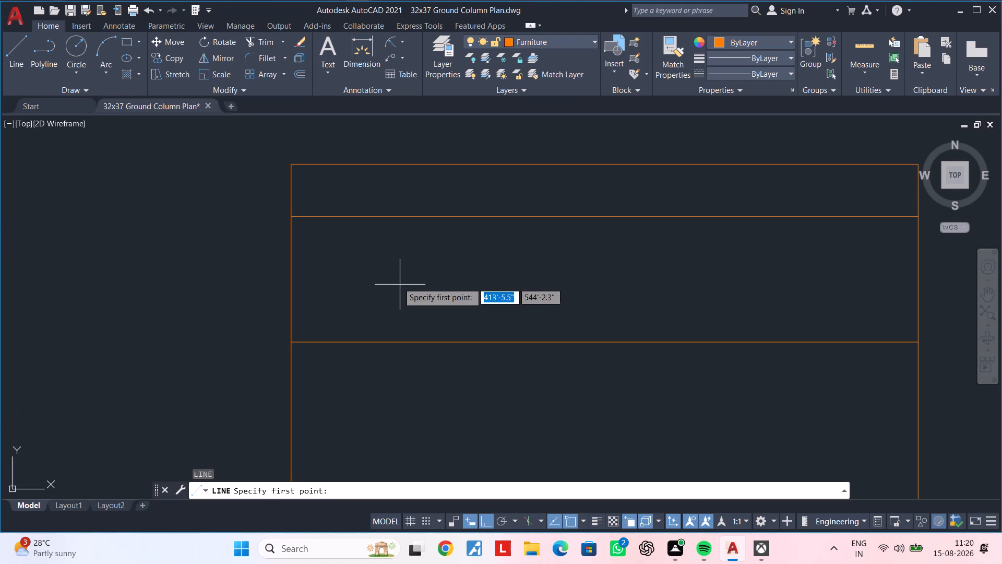
{"action": "left_click", "coordinate": [362, 244]}
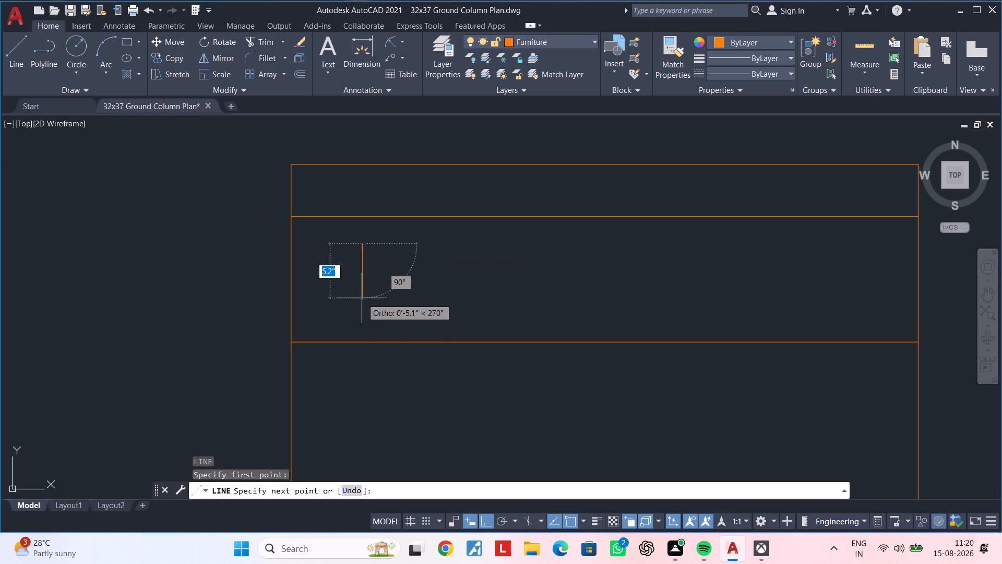
{"action": "left_click", "coordinate": [363, 316]}
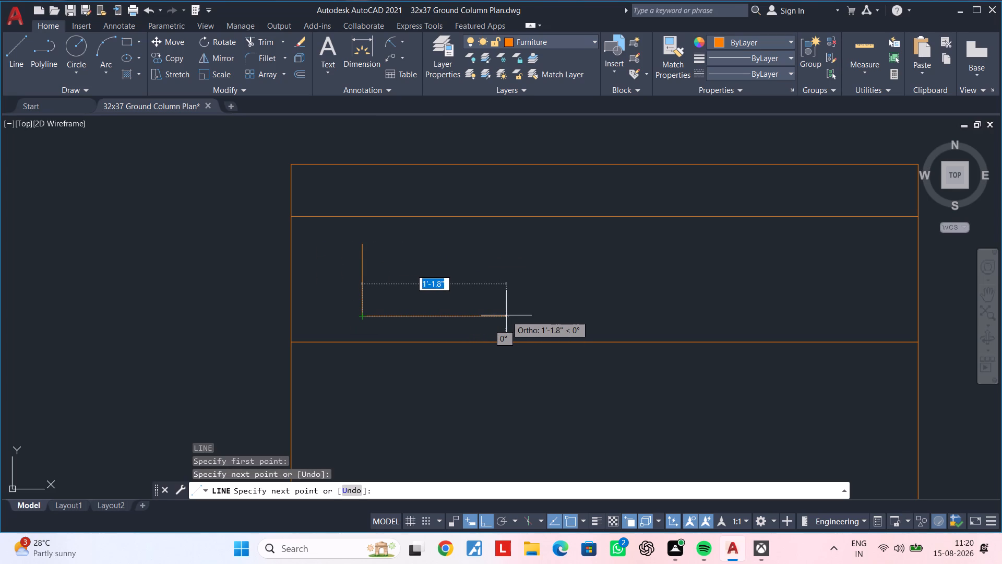
{"action": "type", "text": "1'6\""}
{"action": "key", "text": "Return"}
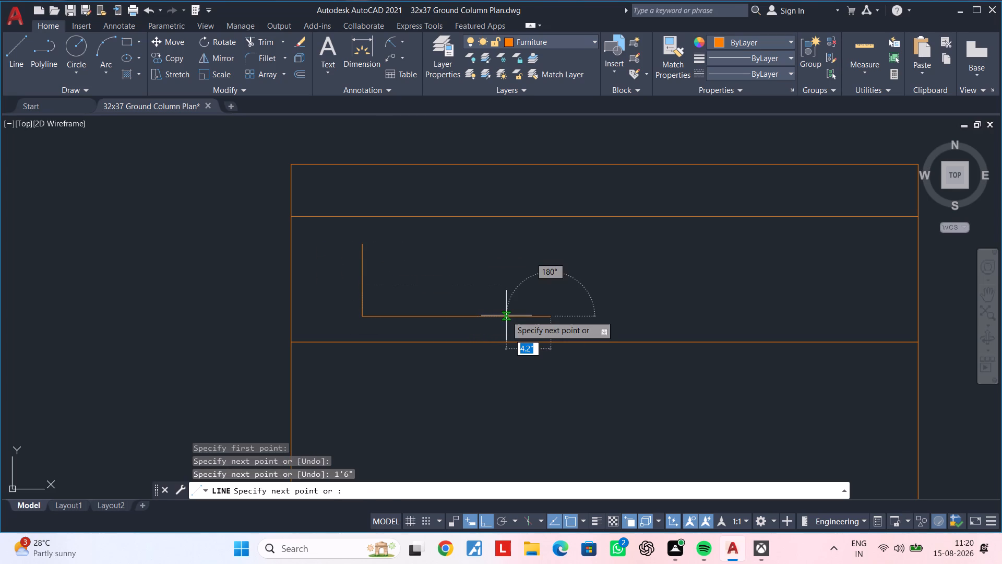
{"action": "key", "text": "ctrl+z"}
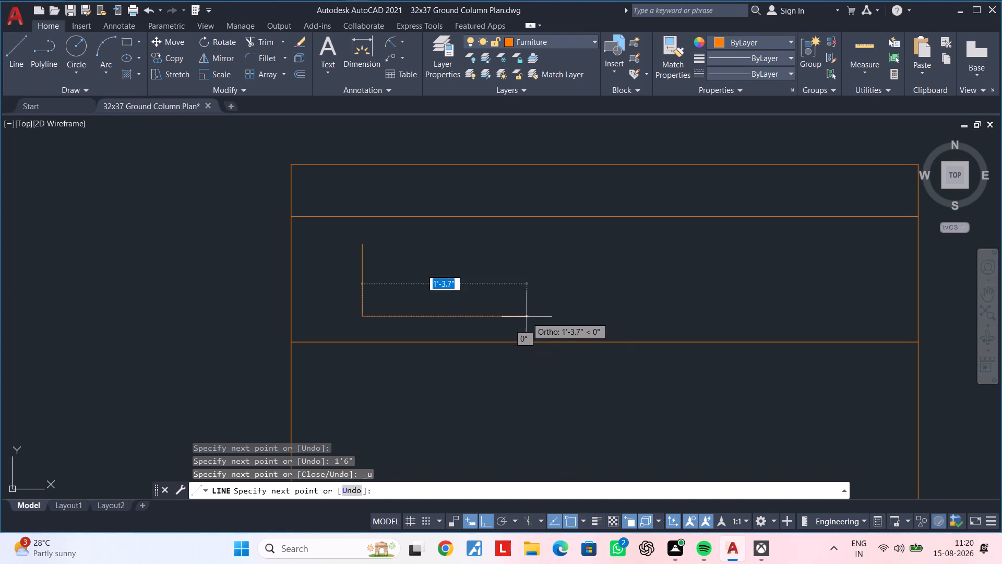
{"action": "type", "text": "1'"}
{"action": "key", "text": "Return"}
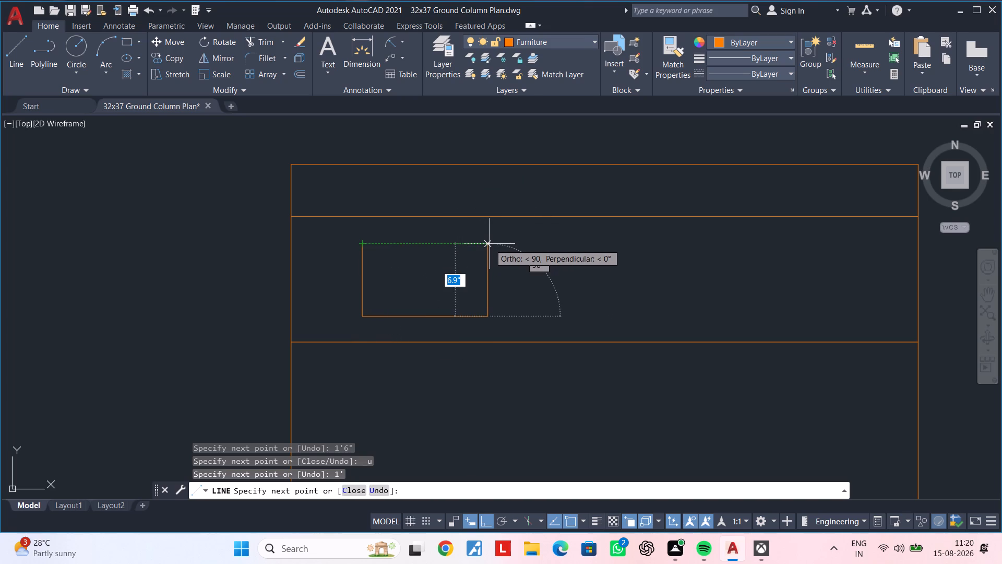
{"action": "left_click", "coordinate": [490, 244]}
{"action": "left_click", "coordinate": [363, 243]}
{"action": "key", "text": "Escape"}
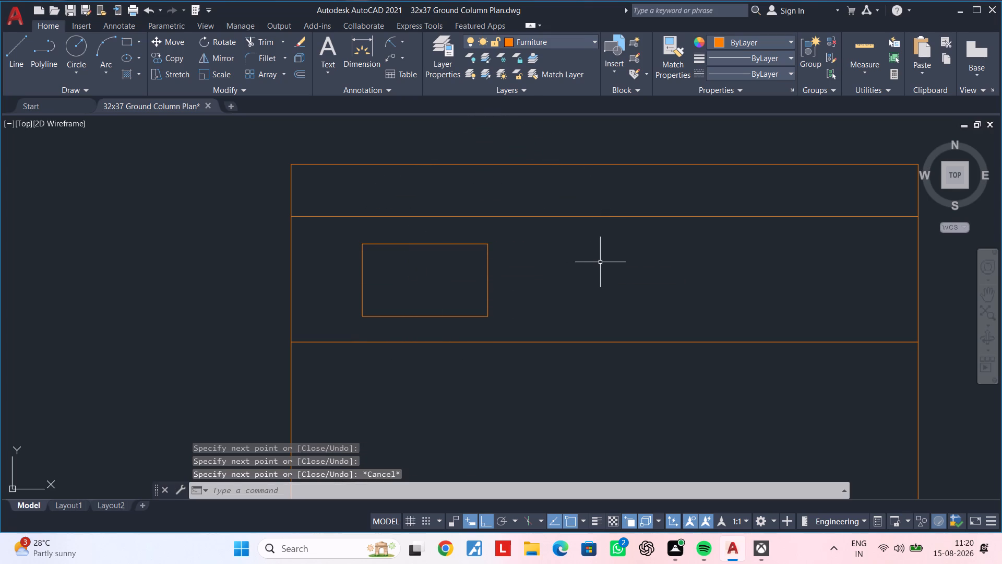
{"action": "key", "text": "Escape"}
{"action": "key", "text": "Escape"}
{"action": "key", "text": "Escape"}
{"action": "key", "text": "Escape"}
{"action": "key", "text": "Escape"}
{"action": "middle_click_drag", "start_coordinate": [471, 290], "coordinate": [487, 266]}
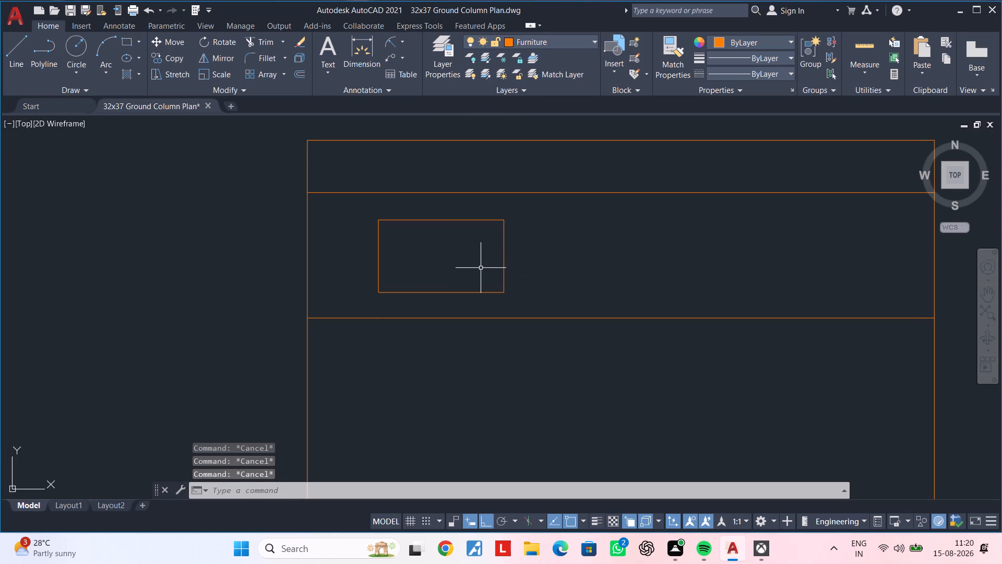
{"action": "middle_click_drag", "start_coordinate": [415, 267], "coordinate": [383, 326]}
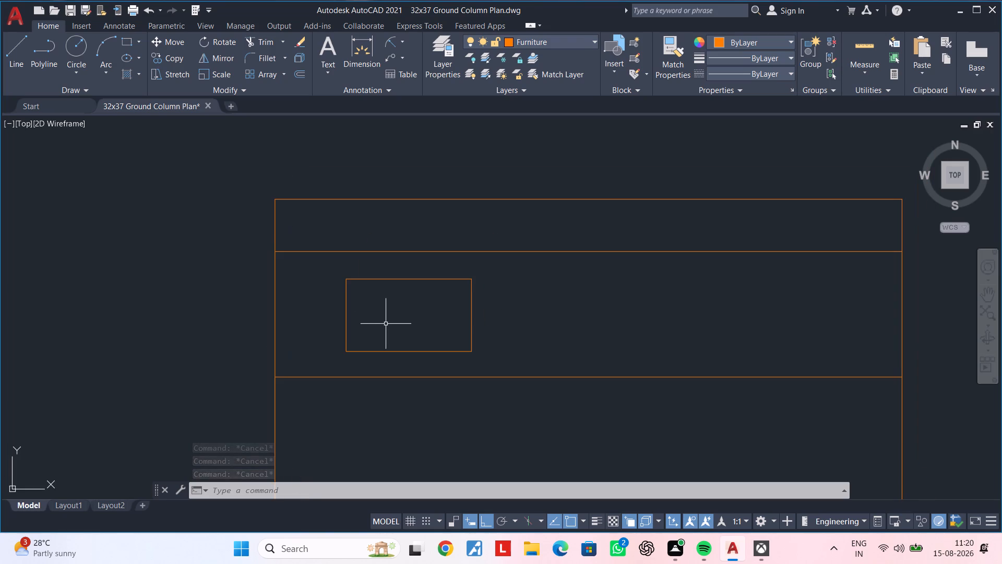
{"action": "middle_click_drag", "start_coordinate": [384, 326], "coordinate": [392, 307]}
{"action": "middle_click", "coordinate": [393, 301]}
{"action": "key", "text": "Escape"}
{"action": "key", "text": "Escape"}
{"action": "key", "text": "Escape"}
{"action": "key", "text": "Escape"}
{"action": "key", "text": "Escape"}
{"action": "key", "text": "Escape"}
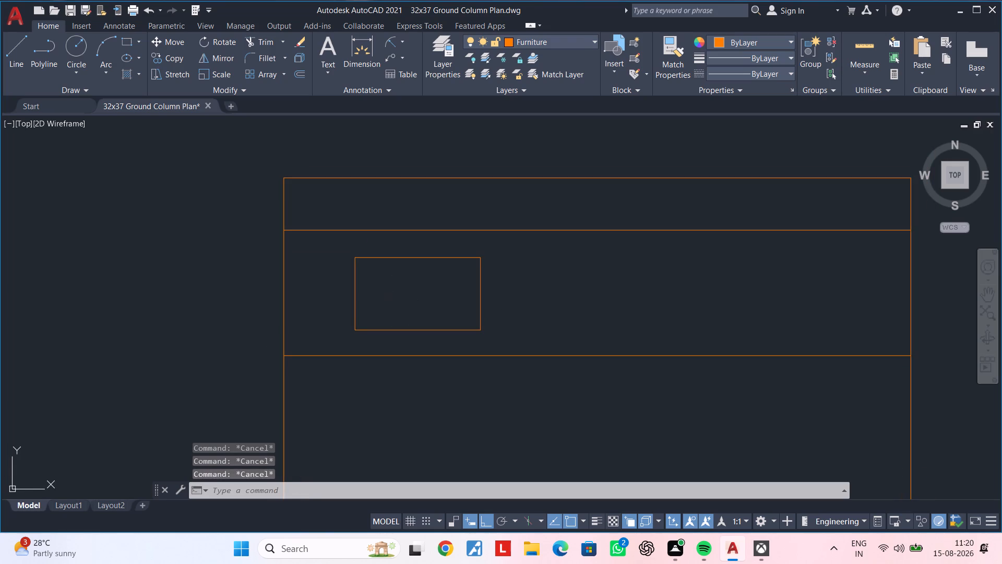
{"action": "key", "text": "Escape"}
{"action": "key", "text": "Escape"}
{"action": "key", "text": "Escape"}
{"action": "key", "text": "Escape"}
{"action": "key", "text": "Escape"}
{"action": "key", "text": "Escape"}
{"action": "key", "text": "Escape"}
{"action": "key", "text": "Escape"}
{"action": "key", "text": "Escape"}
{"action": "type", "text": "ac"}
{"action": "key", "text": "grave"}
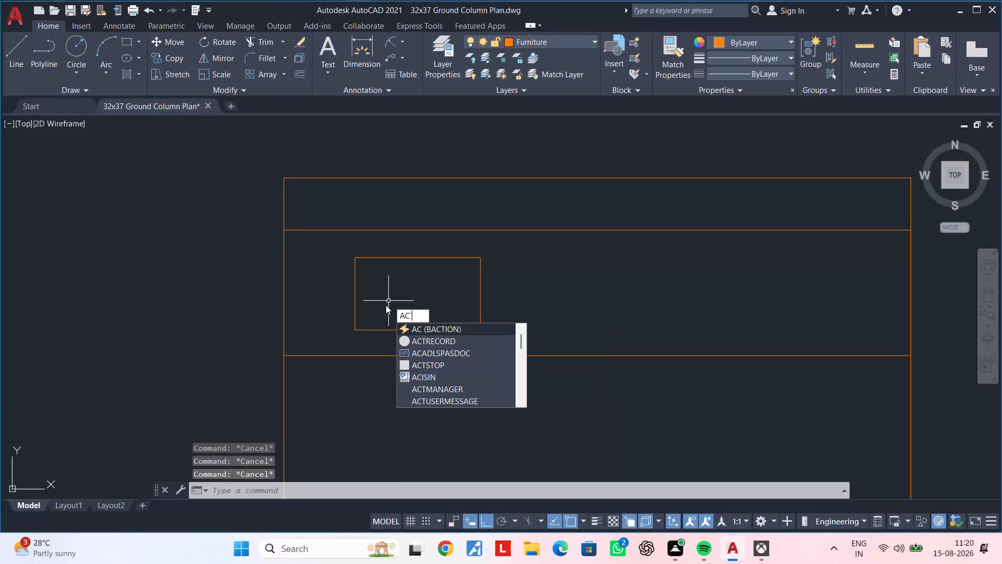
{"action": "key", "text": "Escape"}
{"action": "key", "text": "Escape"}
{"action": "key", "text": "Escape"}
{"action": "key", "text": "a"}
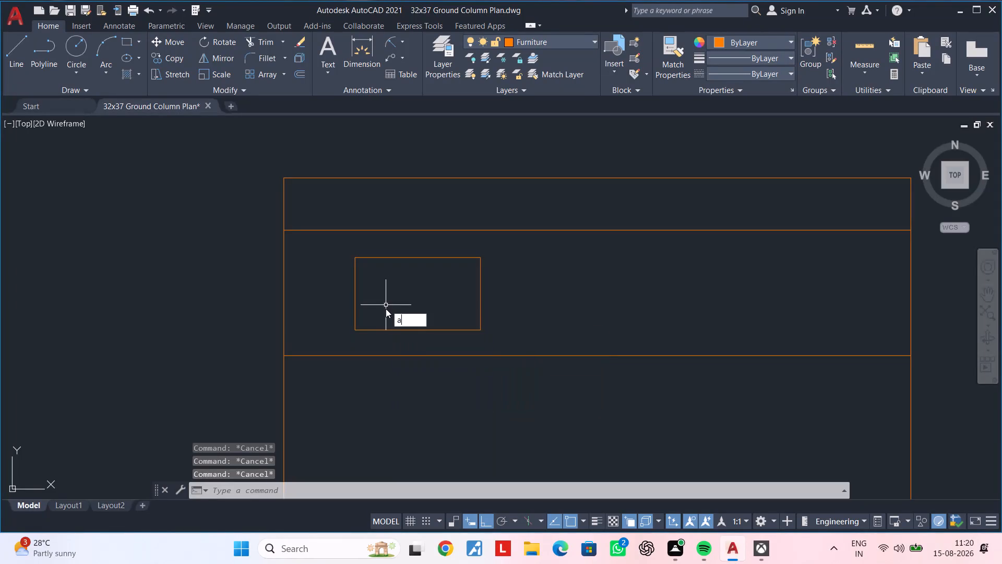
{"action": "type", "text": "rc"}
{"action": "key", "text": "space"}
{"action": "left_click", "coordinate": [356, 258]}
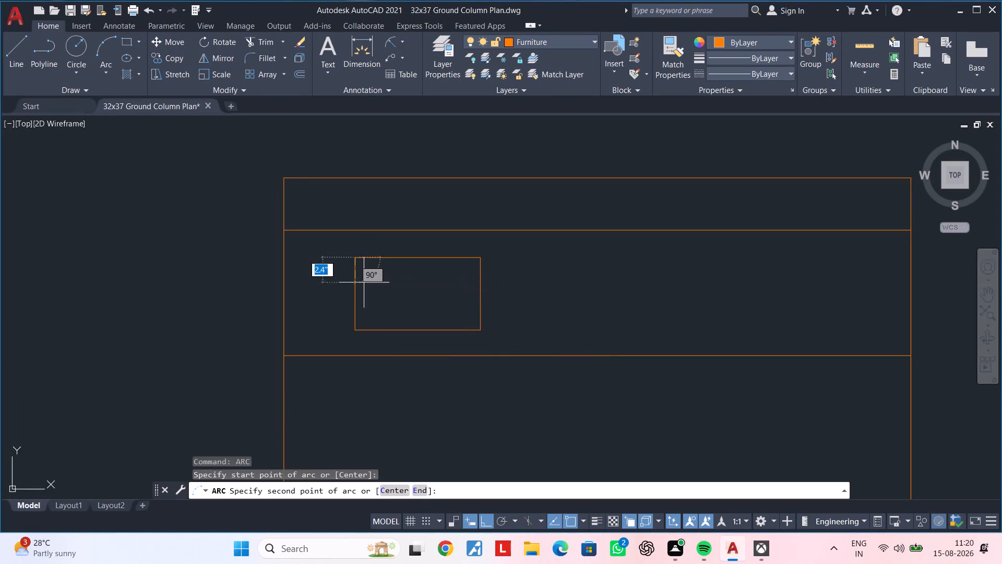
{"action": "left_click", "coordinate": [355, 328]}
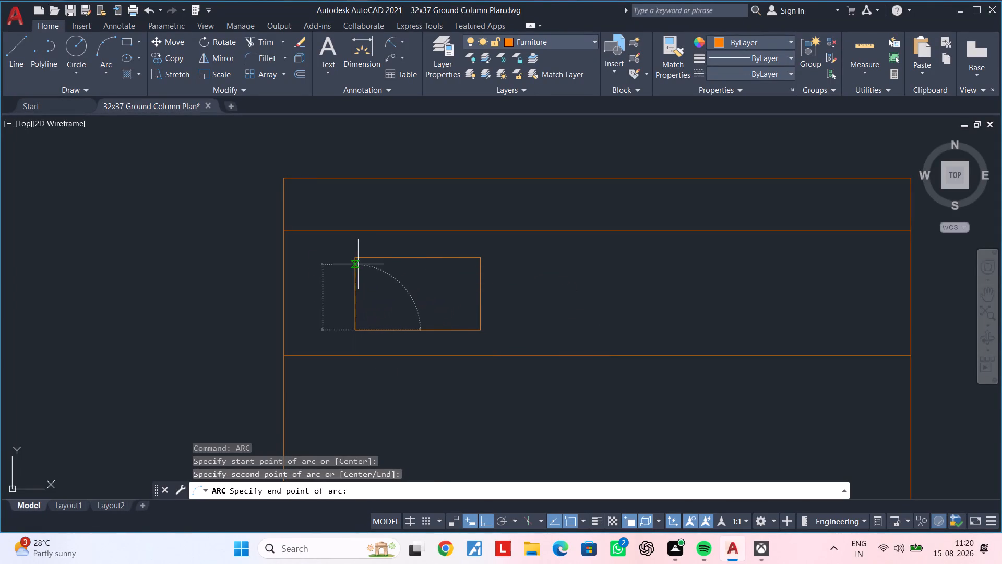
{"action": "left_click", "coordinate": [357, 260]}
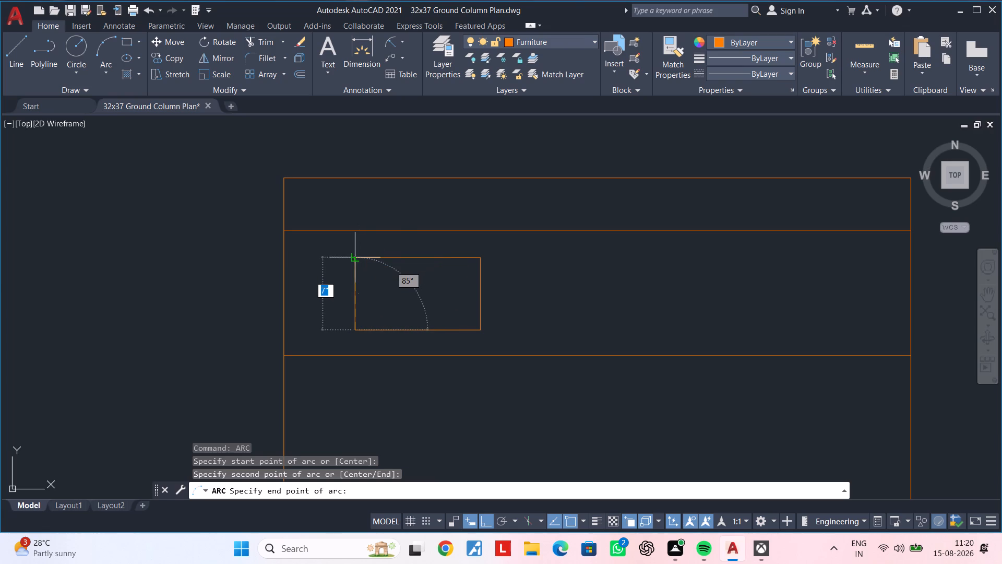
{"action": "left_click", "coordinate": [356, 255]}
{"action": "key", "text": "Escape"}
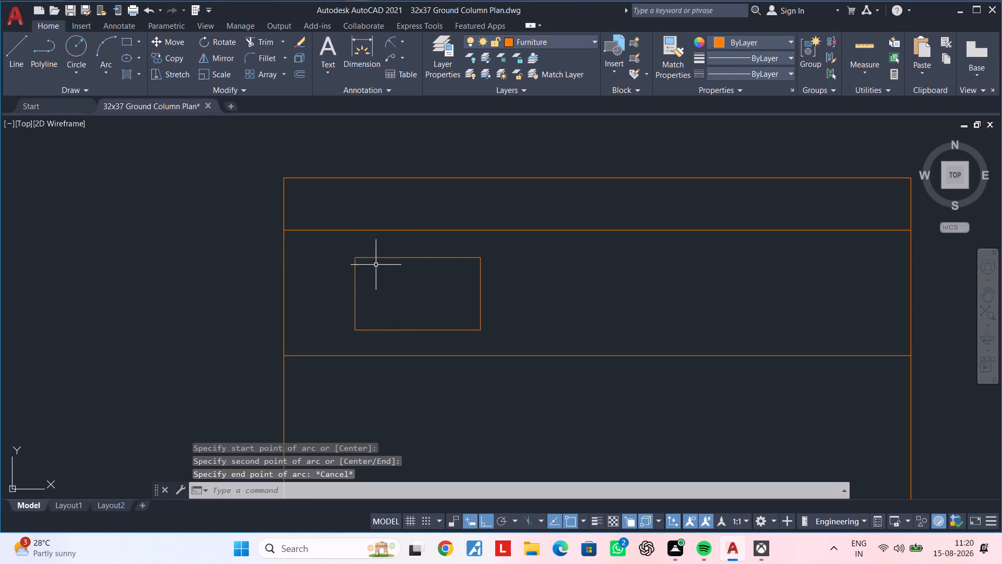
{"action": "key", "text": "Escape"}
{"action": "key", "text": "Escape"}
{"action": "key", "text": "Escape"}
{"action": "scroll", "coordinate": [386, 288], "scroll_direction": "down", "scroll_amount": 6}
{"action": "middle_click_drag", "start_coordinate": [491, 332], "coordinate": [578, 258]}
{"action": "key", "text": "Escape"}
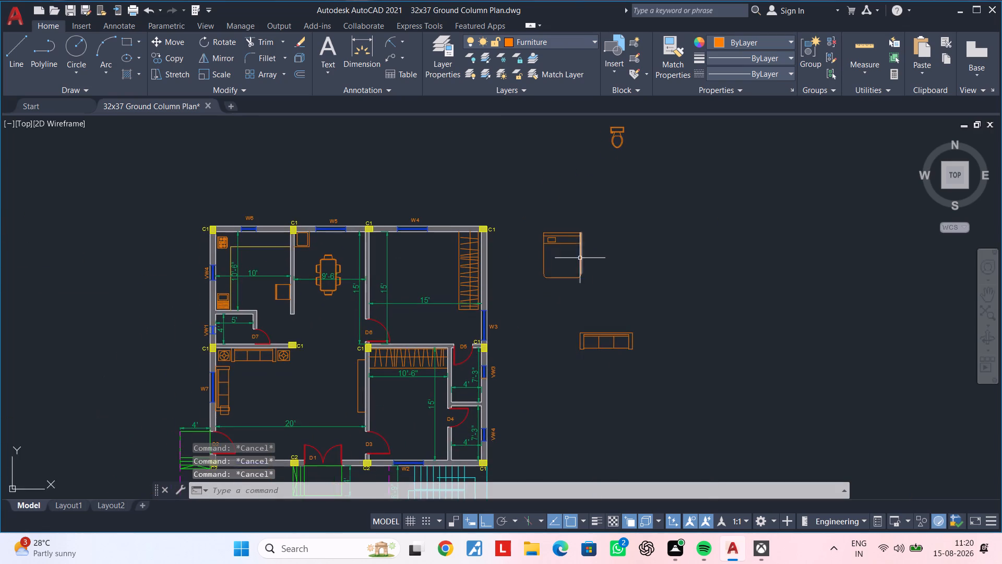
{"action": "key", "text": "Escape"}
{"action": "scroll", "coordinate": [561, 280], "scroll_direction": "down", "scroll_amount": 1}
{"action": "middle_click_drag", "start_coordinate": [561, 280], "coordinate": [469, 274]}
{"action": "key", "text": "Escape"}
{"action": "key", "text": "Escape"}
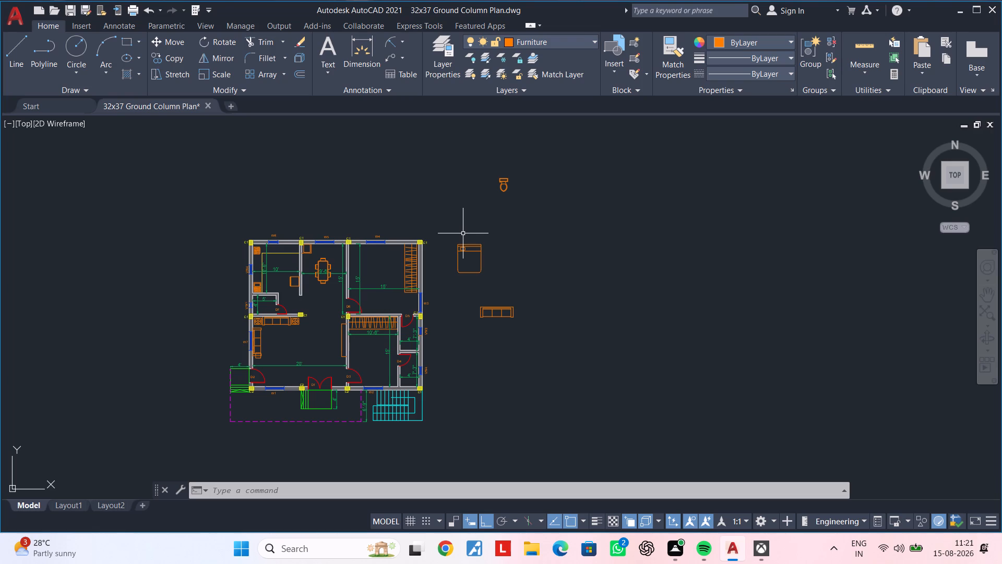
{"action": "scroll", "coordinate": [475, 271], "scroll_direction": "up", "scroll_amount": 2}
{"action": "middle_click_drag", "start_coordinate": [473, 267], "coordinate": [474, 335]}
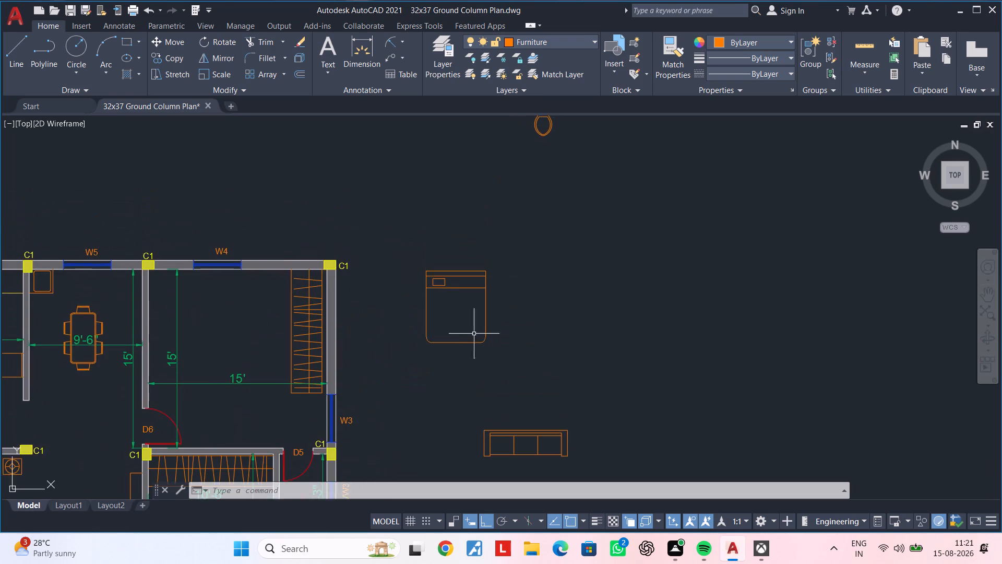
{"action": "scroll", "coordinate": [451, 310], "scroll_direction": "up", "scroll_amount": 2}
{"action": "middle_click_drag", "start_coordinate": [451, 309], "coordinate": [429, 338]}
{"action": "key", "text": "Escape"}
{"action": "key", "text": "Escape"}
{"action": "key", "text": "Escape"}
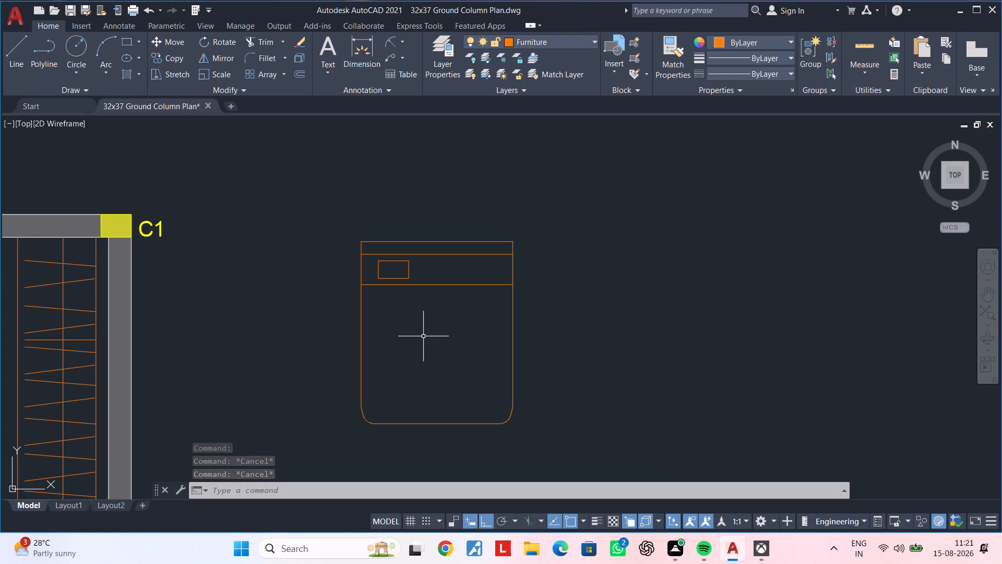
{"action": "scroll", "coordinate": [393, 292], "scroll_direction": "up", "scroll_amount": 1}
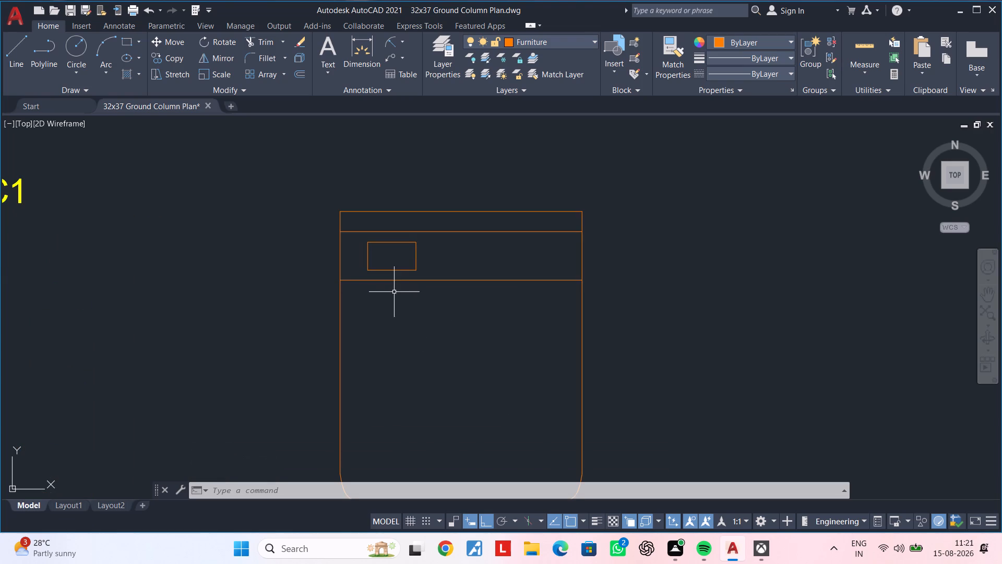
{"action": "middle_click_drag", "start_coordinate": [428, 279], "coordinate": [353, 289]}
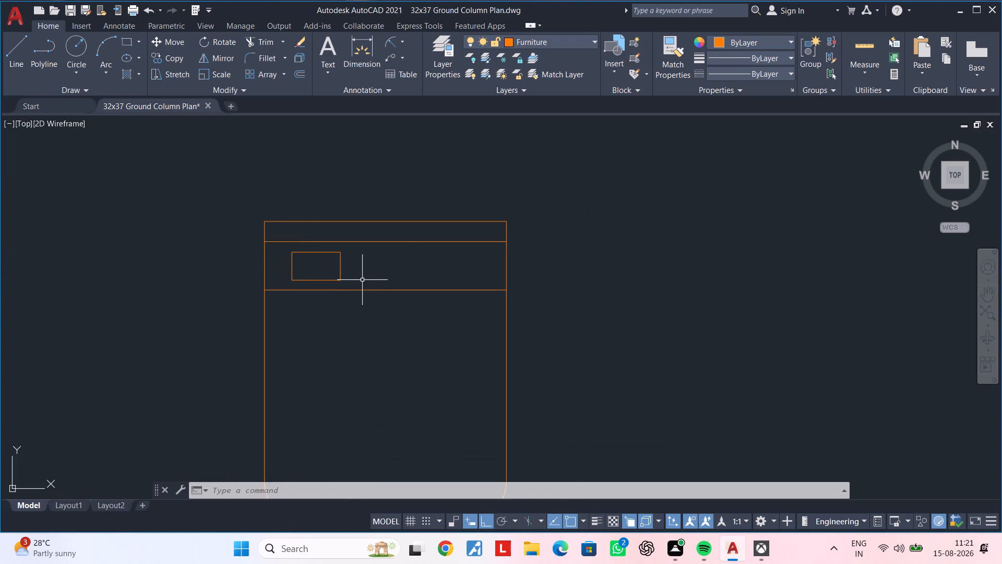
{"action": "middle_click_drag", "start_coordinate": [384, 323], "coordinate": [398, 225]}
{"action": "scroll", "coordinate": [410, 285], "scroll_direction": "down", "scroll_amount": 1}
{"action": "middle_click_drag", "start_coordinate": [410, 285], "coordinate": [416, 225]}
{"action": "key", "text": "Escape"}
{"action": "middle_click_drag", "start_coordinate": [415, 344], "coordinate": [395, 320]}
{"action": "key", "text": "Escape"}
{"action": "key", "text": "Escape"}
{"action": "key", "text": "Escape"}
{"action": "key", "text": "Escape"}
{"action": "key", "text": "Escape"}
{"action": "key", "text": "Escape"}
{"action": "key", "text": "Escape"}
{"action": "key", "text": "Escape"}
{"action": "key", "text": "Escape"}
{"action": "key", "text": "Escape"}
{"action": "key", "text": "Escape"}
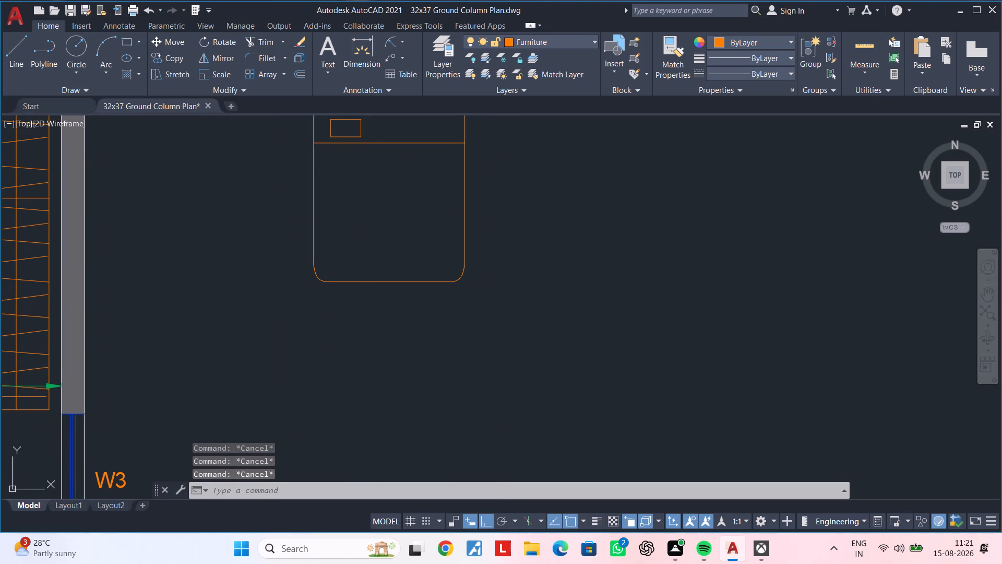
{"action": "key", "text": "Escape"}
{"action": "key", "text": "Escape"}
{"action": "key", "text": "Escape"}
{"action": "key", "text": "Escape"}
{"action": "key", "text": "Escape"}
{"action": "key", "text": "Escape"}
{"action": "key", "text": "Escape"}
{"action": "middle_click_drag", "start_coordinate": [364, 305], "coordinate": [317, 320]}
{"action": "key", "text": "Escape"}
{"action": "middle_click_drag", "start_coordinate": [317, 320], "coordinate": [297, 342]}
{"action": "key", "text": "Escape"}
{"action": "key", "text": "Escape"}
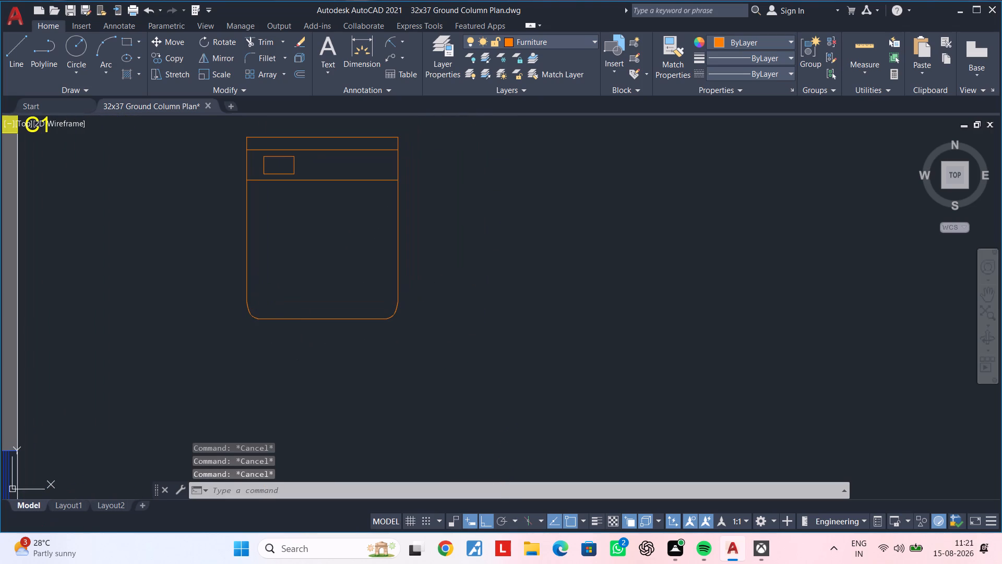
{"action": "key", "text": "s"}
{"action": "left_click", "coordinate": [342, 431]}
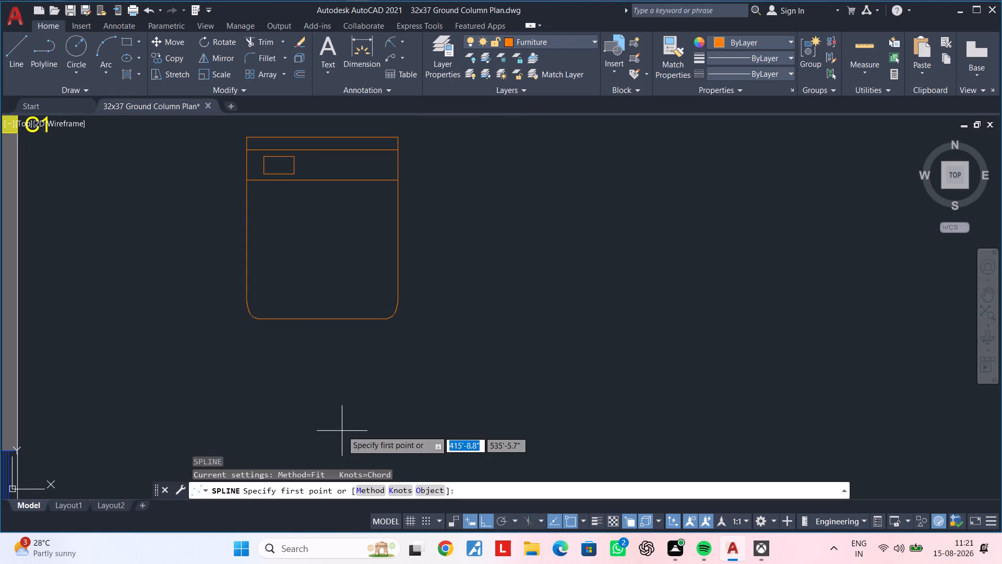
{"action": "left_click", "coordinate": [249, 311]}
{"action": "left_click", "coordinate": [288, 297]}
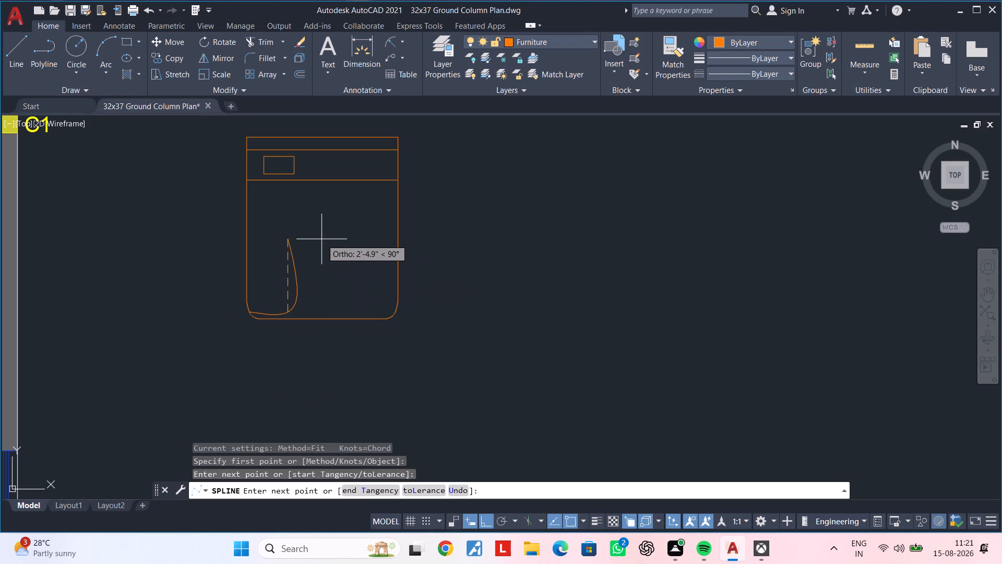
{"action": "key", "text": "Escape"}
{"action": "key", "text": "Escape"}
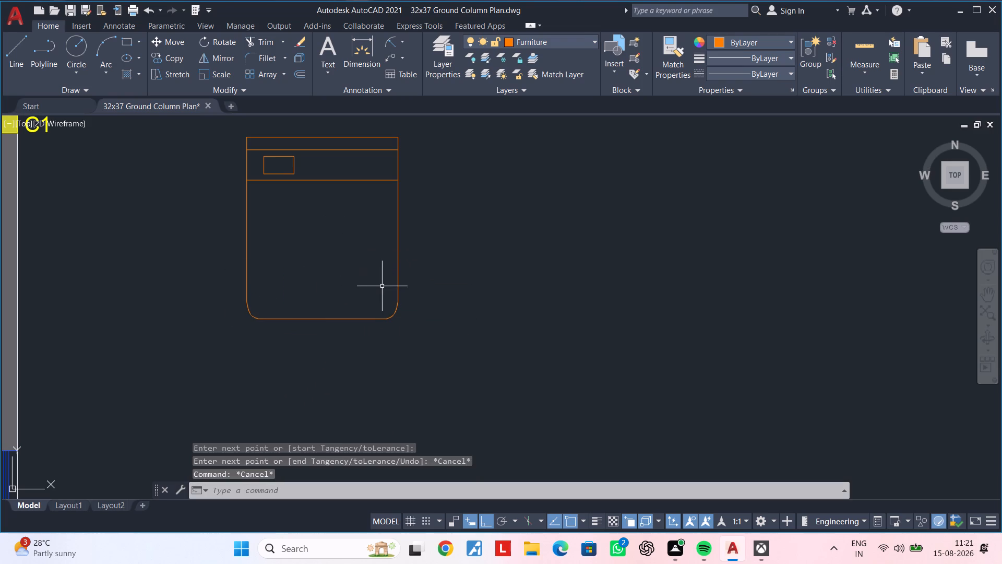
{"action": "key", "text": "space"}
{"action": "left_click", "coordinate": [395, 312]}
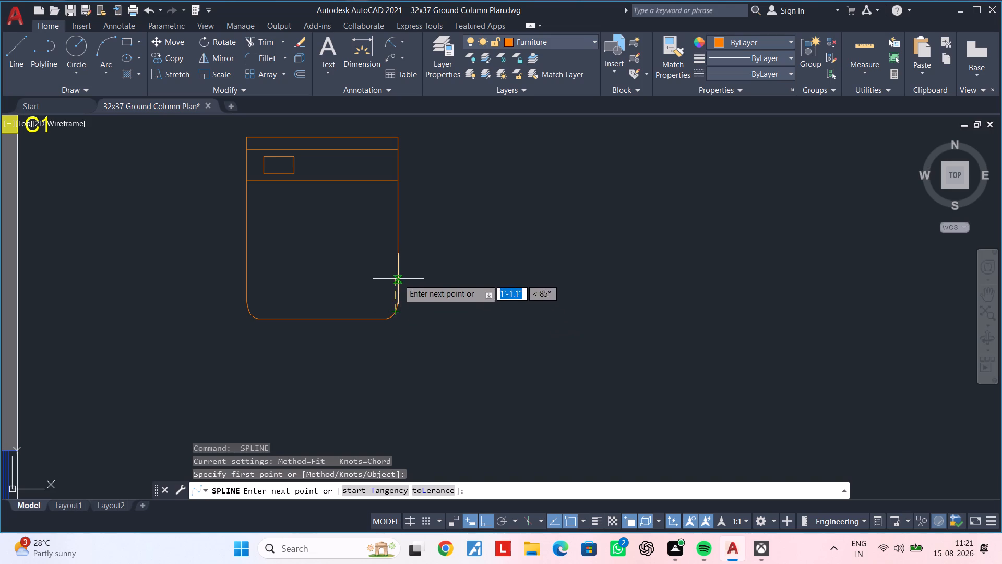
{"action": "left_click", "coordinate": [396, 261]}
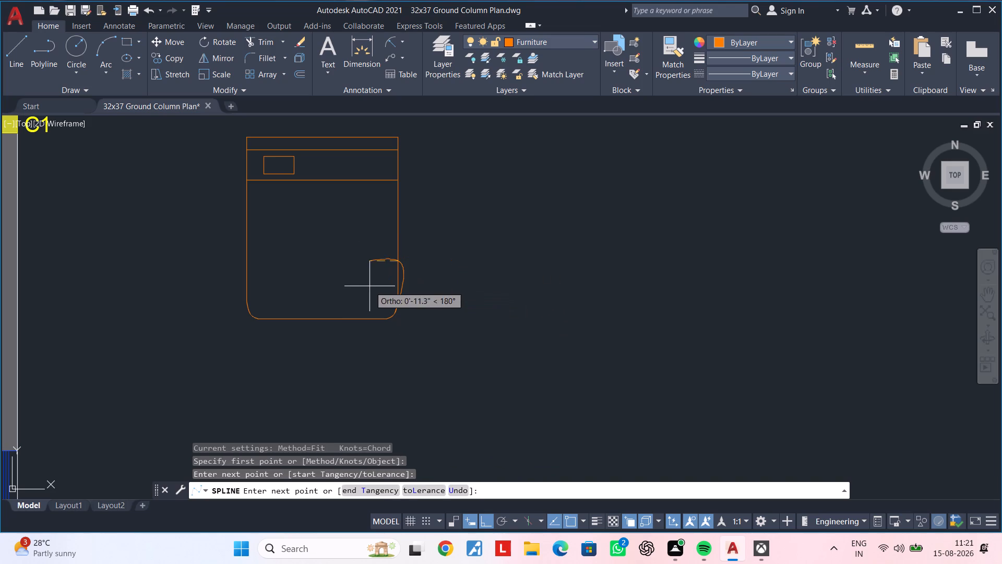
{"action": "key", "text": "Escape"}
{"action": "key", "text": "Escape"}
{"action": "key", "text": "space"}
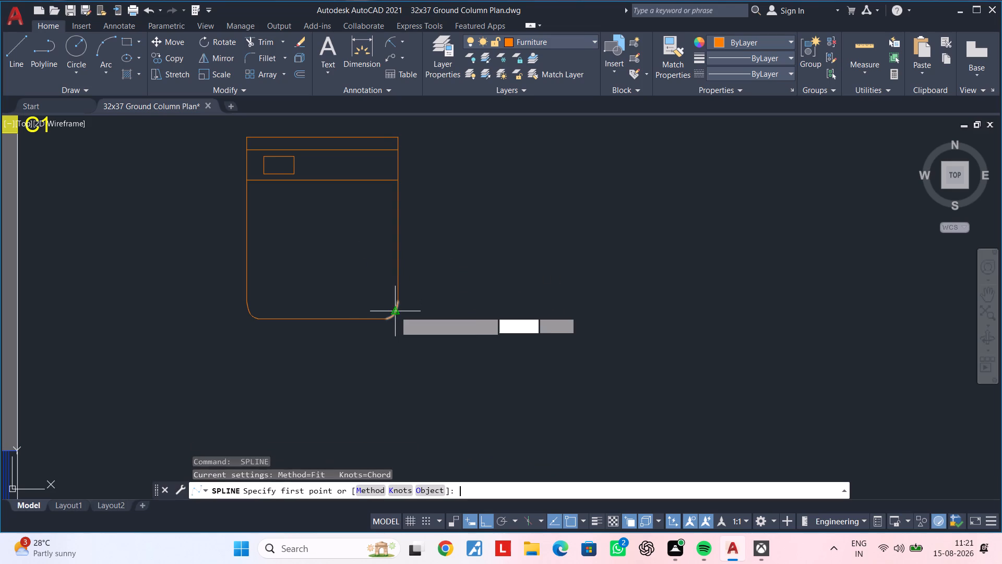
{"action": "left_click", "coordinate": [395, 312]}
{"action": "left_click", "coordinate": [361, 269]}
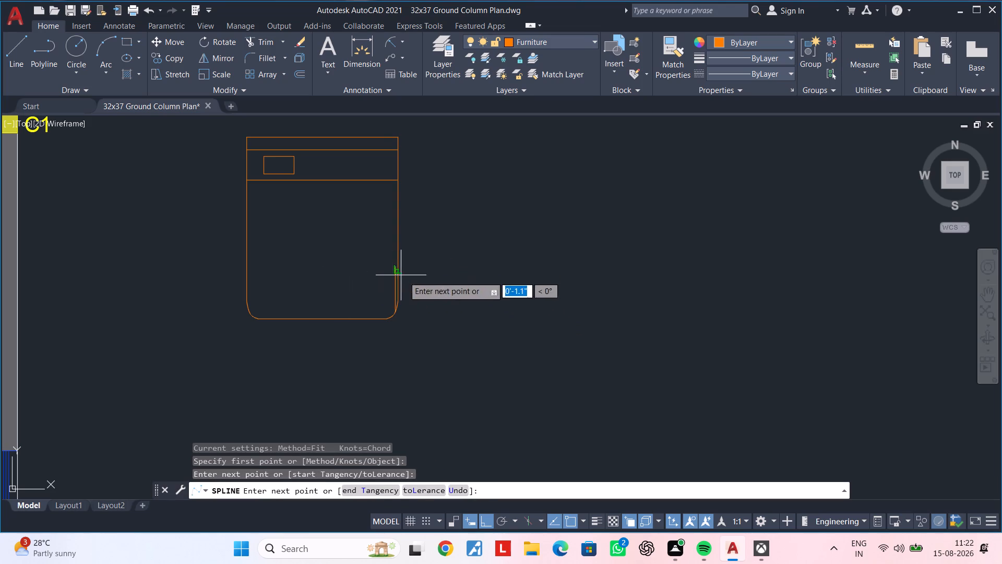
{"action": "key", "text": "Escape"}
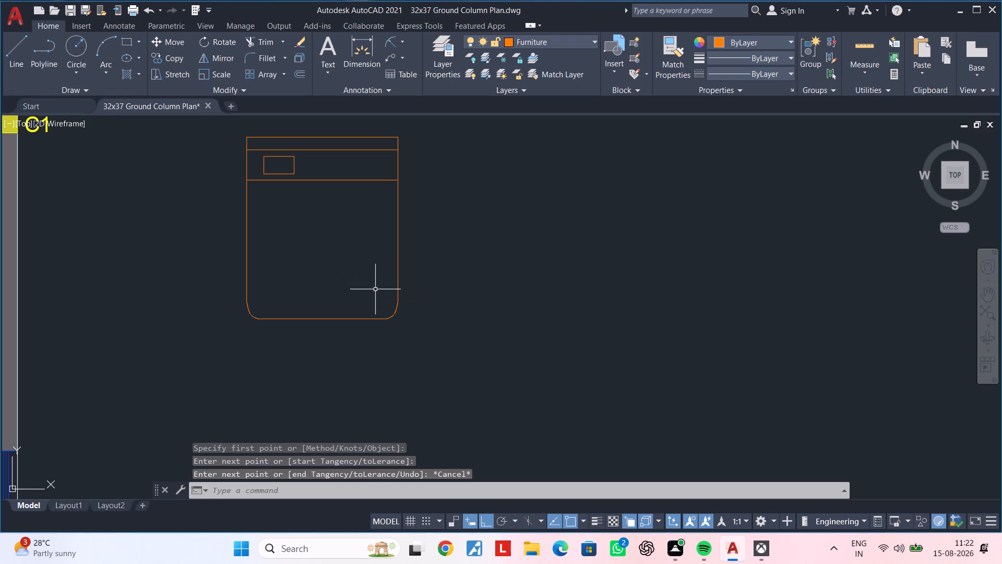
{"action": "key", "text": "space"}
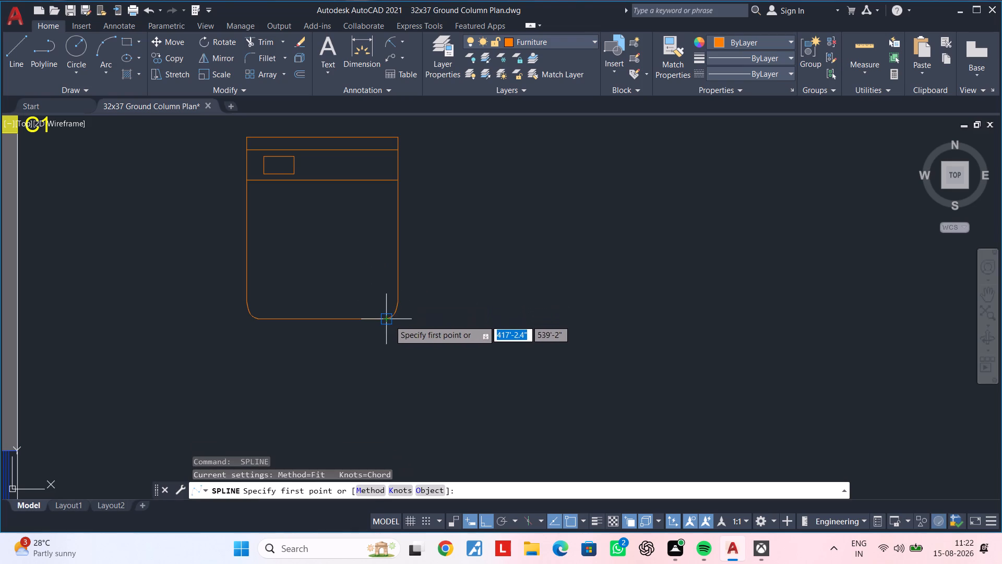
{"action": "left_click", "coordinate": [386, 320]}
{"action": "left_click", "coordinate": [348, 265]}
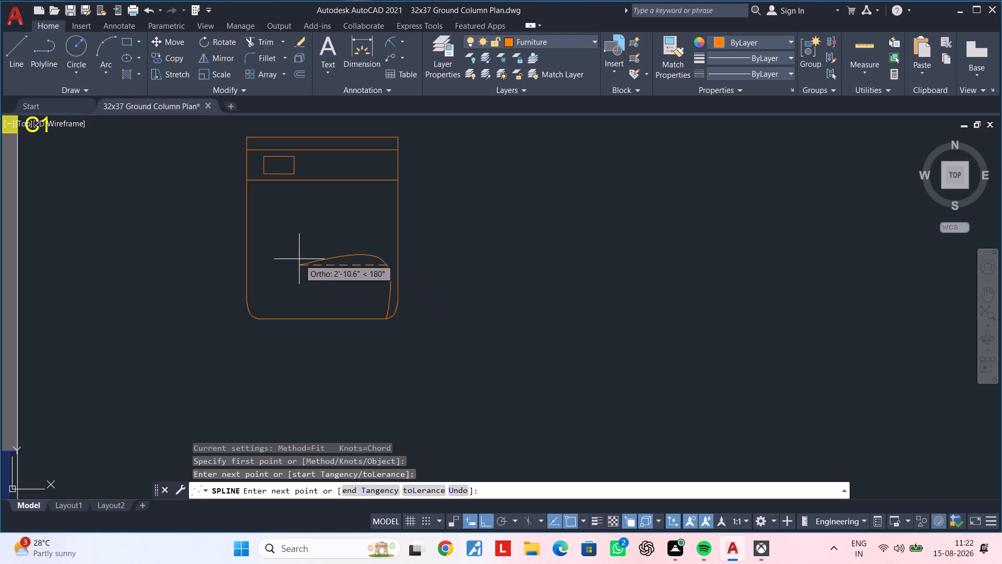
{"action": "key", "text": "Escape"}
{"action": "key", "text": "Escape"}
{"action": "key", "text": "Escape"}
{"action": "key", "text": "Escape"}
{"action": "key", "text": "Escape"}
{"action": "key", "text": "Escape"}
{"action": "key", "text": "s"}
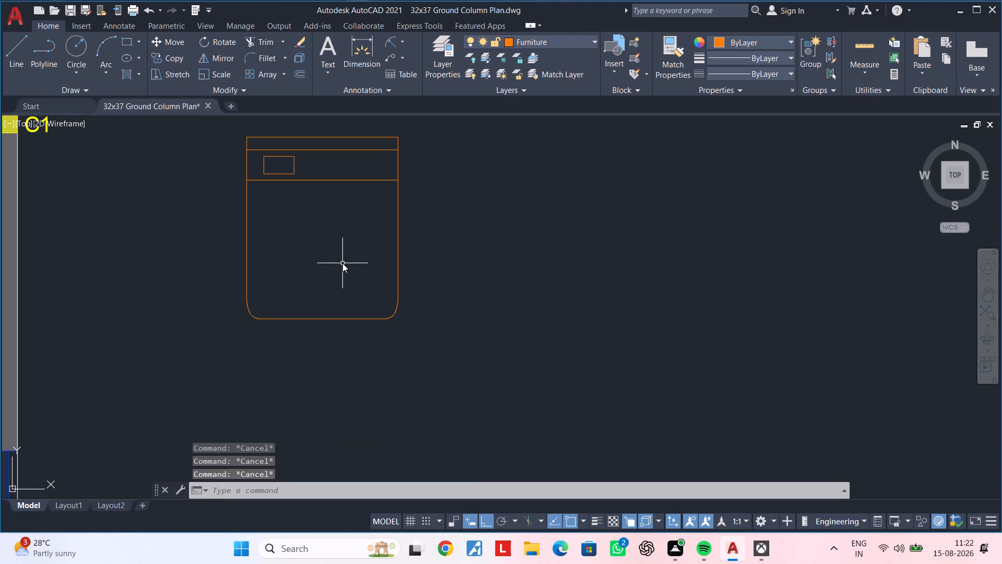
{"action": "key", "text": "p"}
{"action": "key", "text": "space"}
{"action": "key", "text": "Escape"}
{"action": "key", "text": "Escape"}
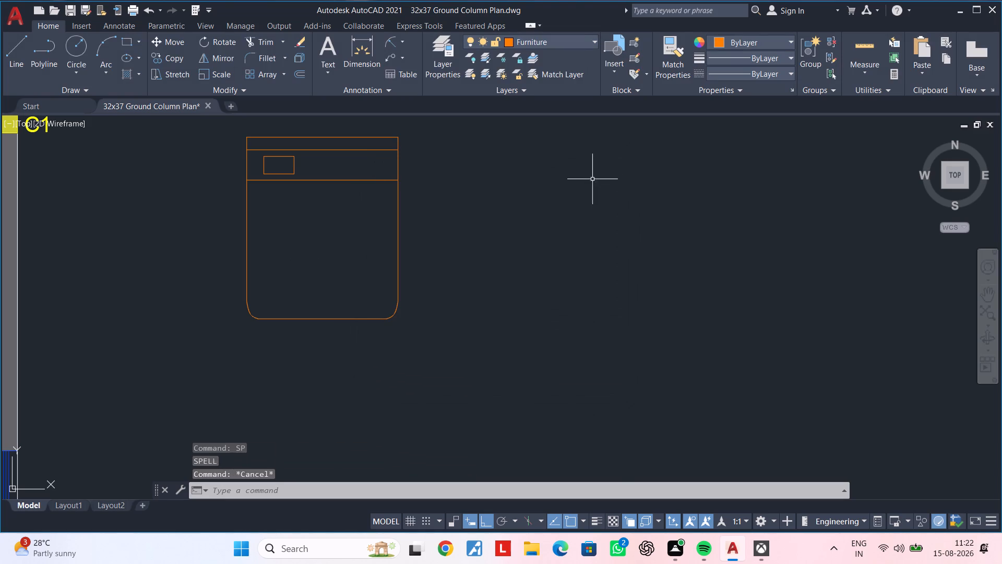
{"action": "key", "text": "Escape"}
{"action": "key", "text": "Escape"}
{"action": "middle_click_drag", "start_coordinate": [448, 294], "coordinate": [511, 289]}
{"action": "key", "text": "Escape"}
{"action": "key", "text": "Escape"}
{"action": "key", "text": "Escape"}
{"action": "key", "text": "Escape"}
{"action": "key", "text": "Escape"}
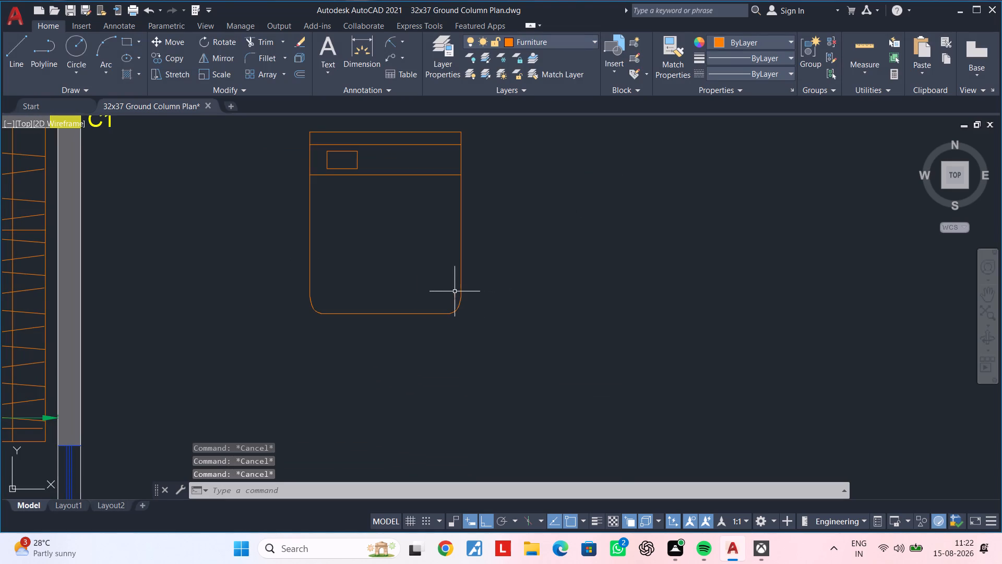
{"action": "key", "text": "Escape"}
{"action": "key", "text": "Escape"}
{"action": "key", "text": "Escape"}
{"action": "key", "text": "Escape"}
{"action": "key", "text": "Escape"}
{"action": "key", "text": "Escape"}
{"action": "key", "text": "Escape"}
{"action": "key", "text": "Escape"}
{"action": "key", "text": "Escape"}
Delete the whole hand-drawn bed, including its pillow and rounded corners, beside the plan.
{"action": "middle_click_drag", "start_coordinate": [351, 205], "coordinate": [339, 231]}
{"action": "key", "text": "Escape"}
{"action": "key", "text": "Escape"}
{"action": "scroll", "coordinate": [338, 217], "scroll_direction": "down", "scroll_amount": 1}
{"action": "middle_click_drag", "start_coordinate": [334, 221], "coordinate": [343, 193]}
{"action": "key", "text": "Escape"}
{"action": "middle_click_drag", "start_coordinate": [352, 189], "coordinate": [340, 207]}
{"action": "key", "text": "Escape"}
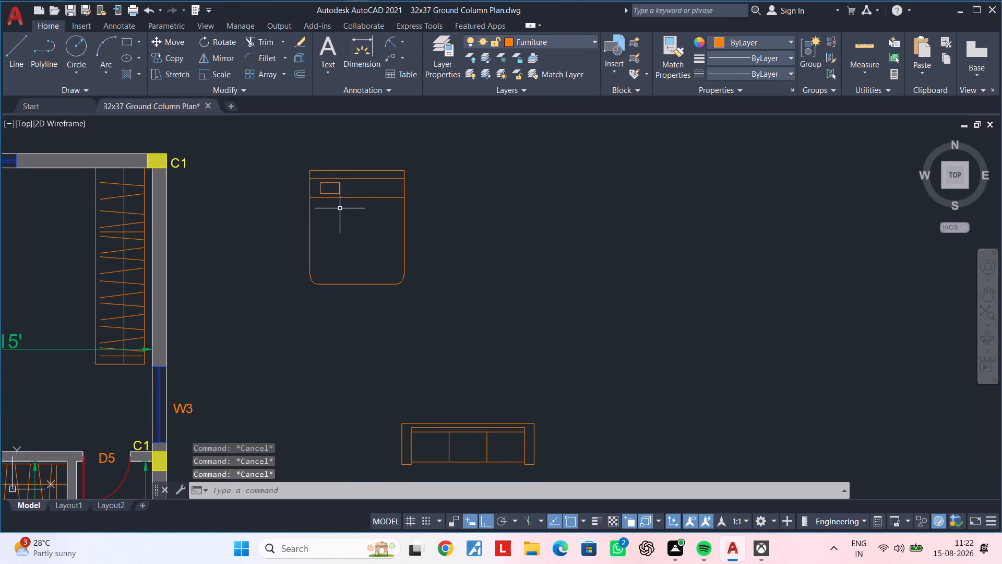
{"action": "middle_click_drag", "start_coordinate": [340, 208], "coordinate": [340, 214]}
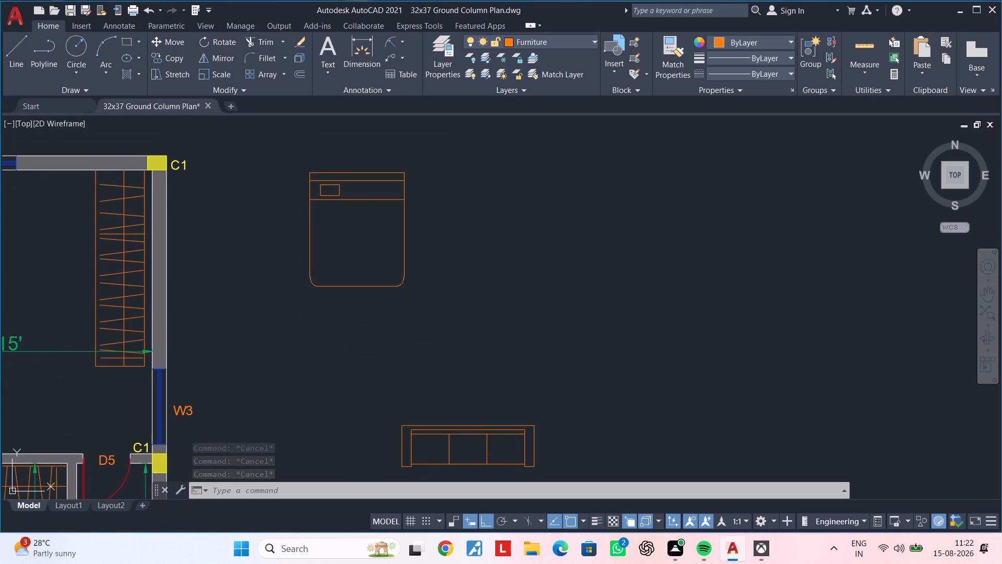
{"action": "middle_click_drag", "start_coordinate": [340, 214], "coordinate": [339, 221]}
{"action": "key", "text": "Escape"}
{"action": "key", "text": "Escape"}
{"action": "left_click", "coordinate": [457, 160]}
{"action": "left_click", "coordinate": [285, 312]}
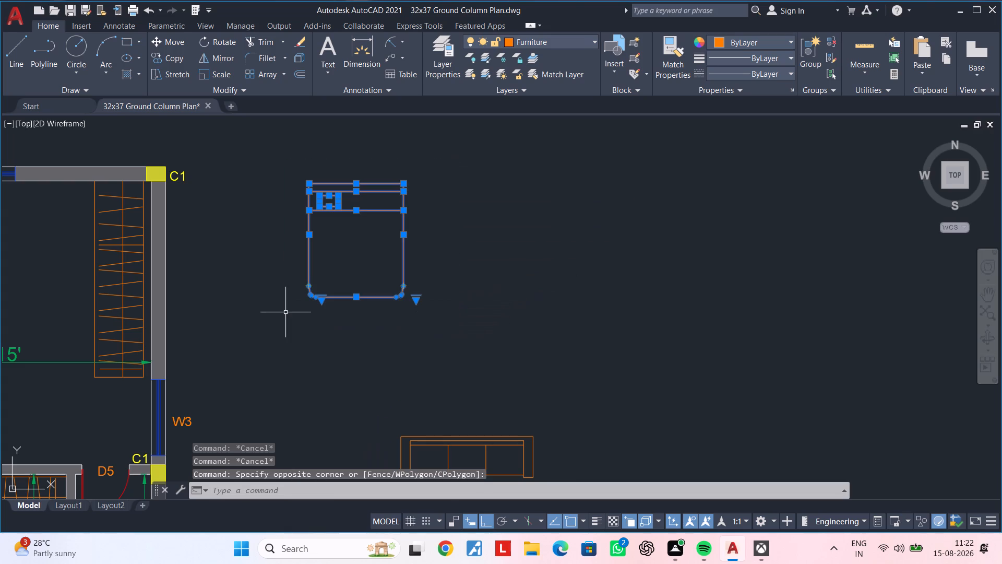
{"action": "key", "text": "Delete"}
Open the block collection of Home - Space Planner.dwg in DesignCenter.
{"action": "scroll", "coordinate": [310, 320], "scroll_direction": "down", "scroll_amount": 2}
{"action": "middle_click_drag", "start_coordinate": [317, 319], "coordinate": [415, 285]}
{"action": "key", "text": "Escape"}
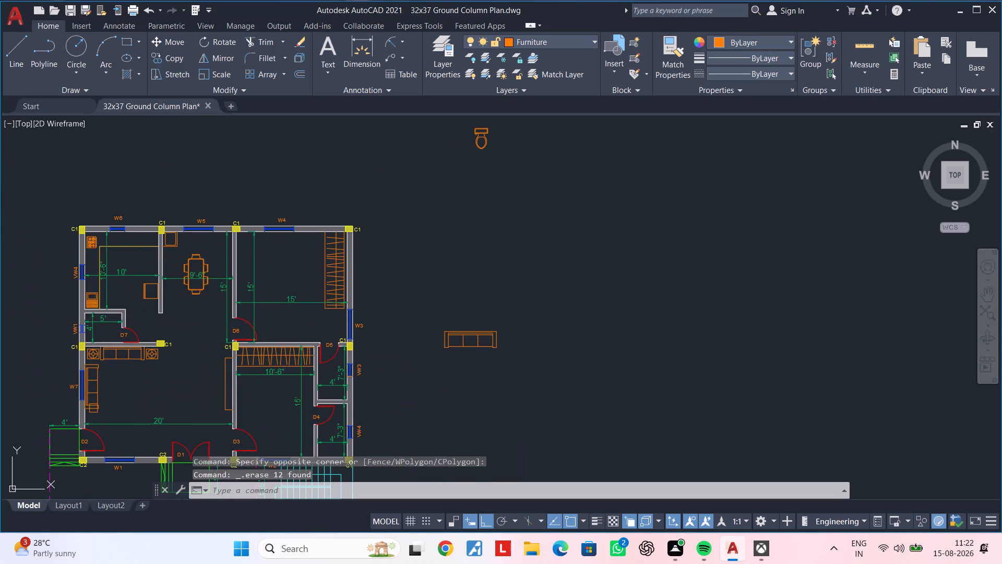
{"action": "key", "text": "Escape"}
{"action": "type", "text": "adc"}
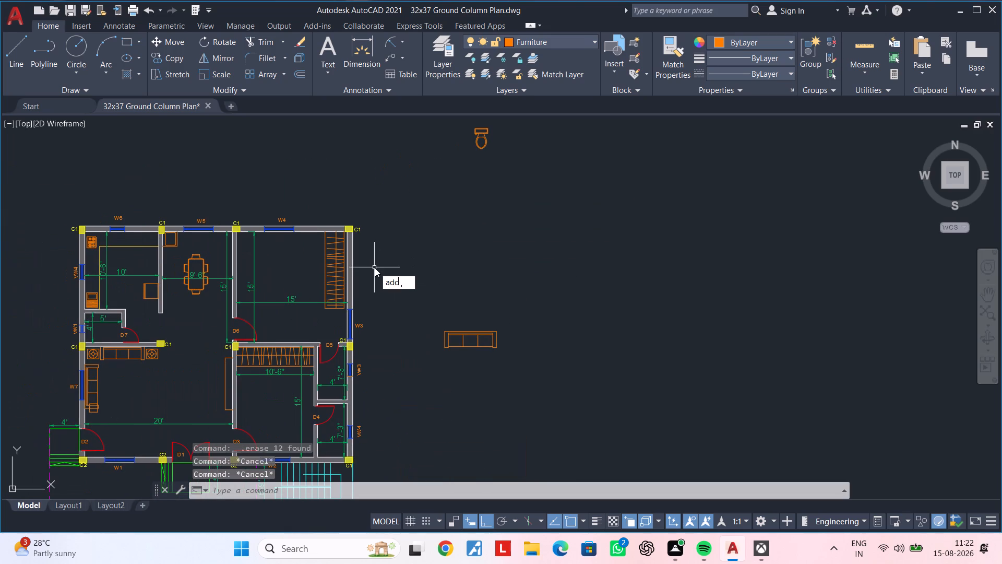
{"action": "key", "text": "space"}
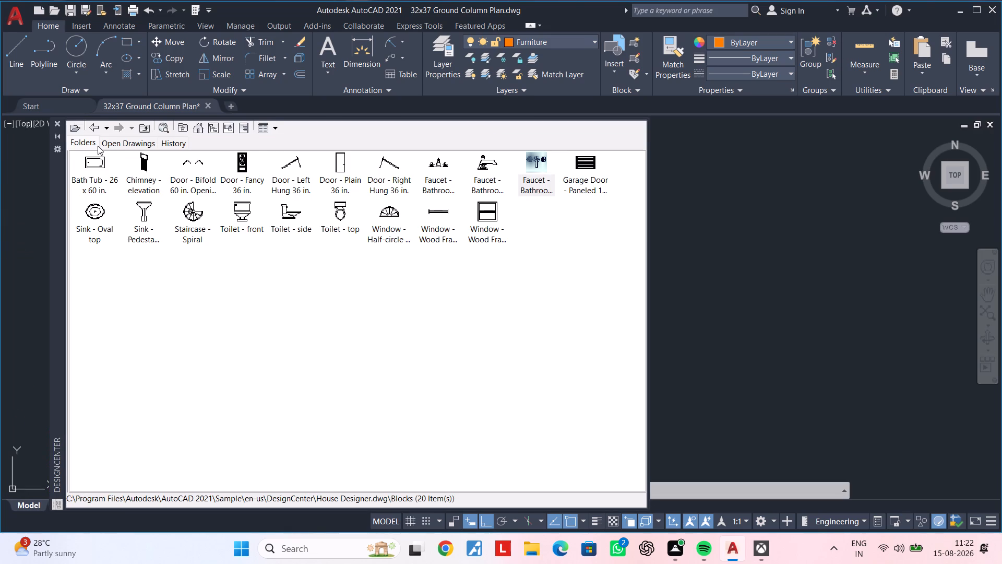
{"action": "left_click", "coordinate": [90, 129]}
{"action": "left_click", "coordinate": [98, 128]}
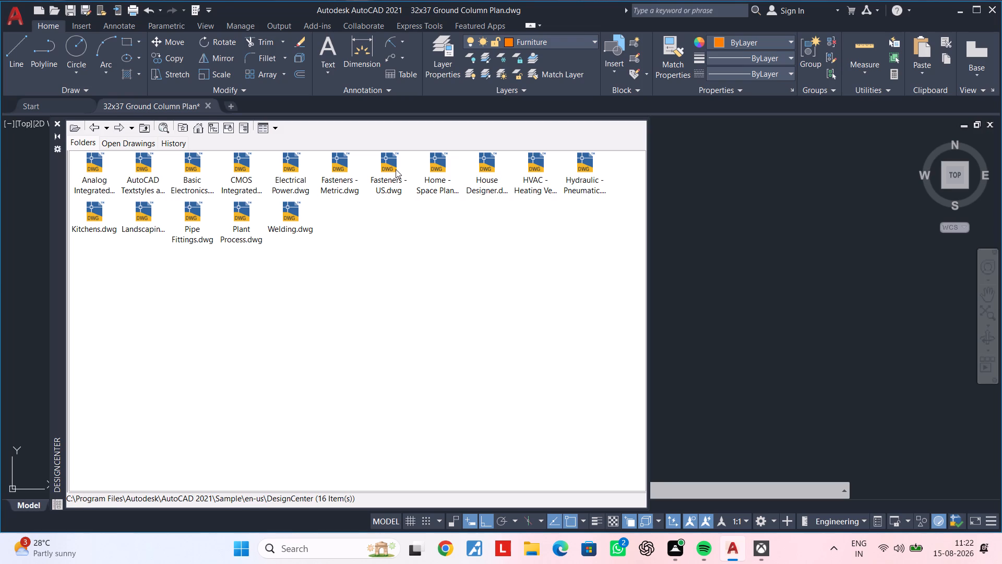
{"action": "double_click", "coordinate": [437, 166]}
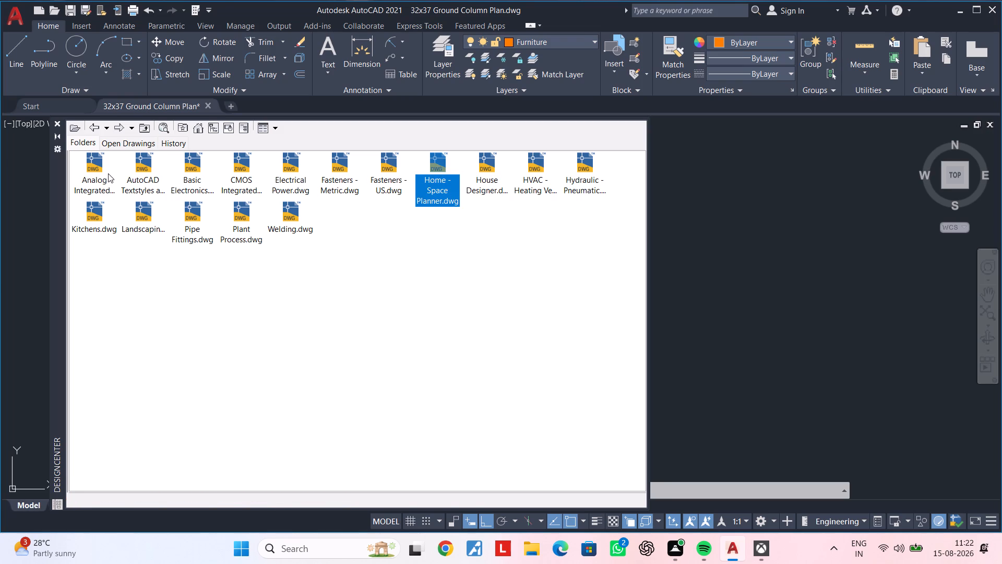
{"action": "double_click", "coordinate": [98, 159]}
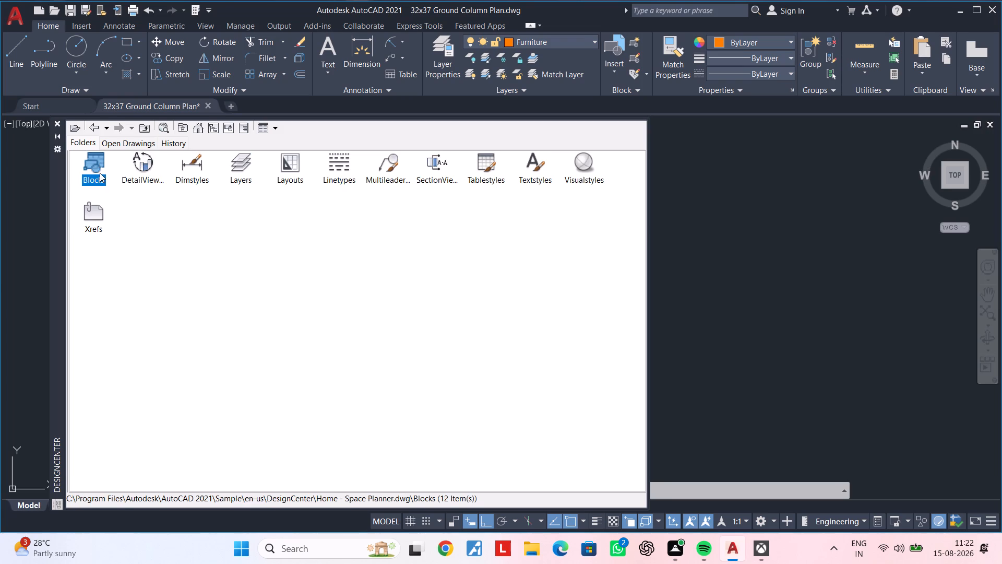
Insert the Bed - Queen block in the empty space east of the plan and close DesignCenter.
{"action": "left_click", "coordinate": [92, 167]}
{"action": "left_click_drag", "start_coordinate": [92, 167], "coordinate": [767, 224]}
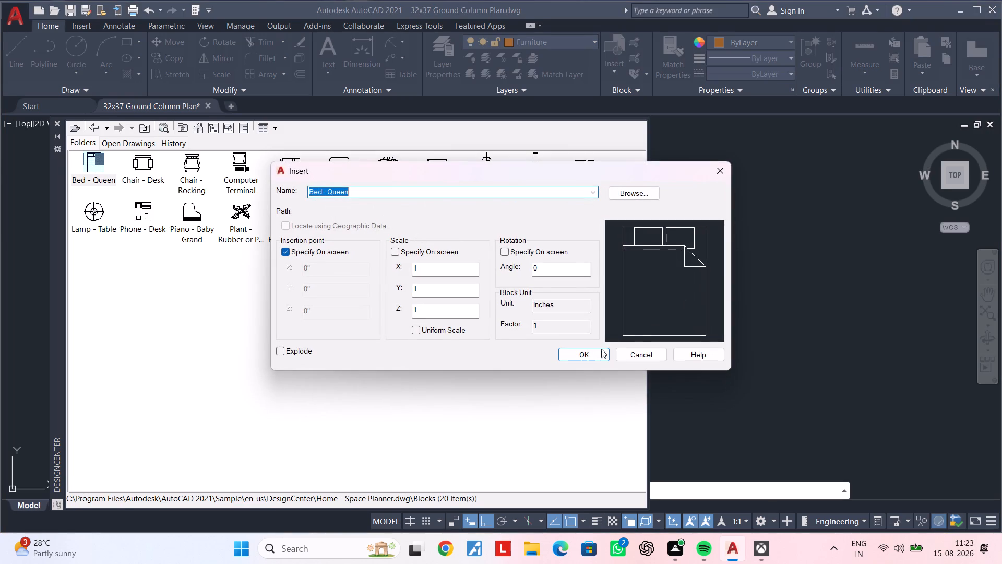
{"action": "left_click", "coordinate": [594, 351]}
{"action": "left_click_drag", "start_coordinate": [176, 174], "coordinate": [464, 177]}
{"action": "left_click_drag", "start_coordinate": [503, 177], "coordinate": [698, 177]}
{"action": "double_click", "coordinate": [727, 177]}
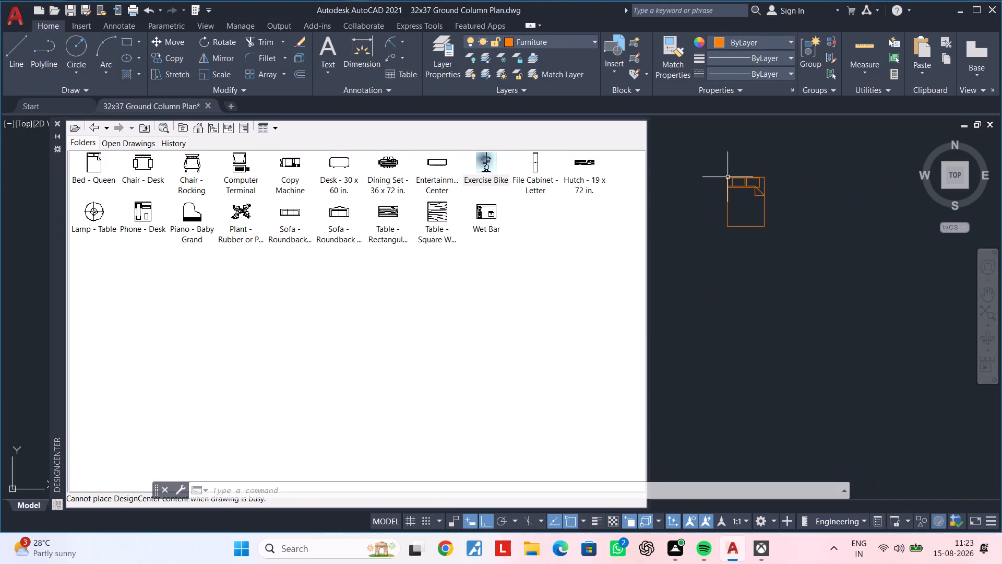
{"action": "left_click", "coordinate": [61, 126]}
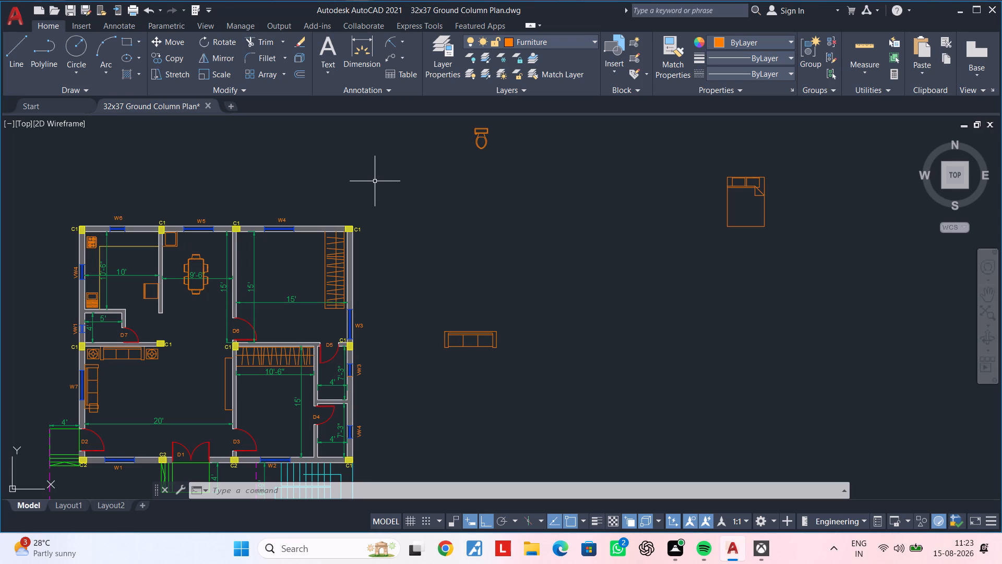
With Ortho off, move the queen bed by its northwest corner onto the 15' bedroom's north wall, under window W4.
{"action": "middle_click_drag", "start_coordinate": [585, 295], "coordinate": [547, 295]}
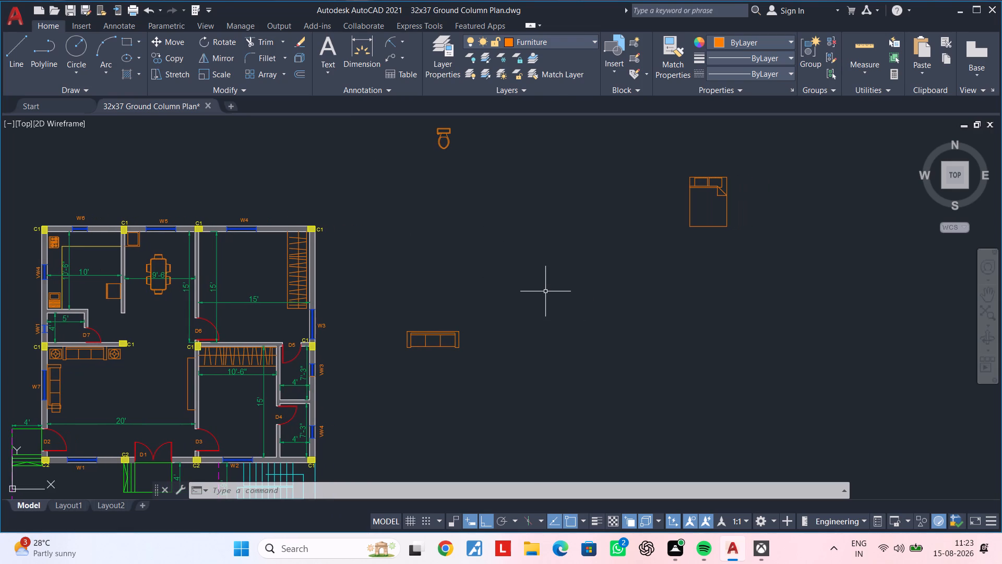
{"action": "middle_click_drag", "start_coordinate": [588, 272], "coordinate": [503, 294]}
{"action": "key", "text": "Escape"}
{"action": "key", "text": "Escape"}
{"action": "left_click", "coordinate": [665, 169]}
{"action": "left_click", "coordinate": [581, 283]}
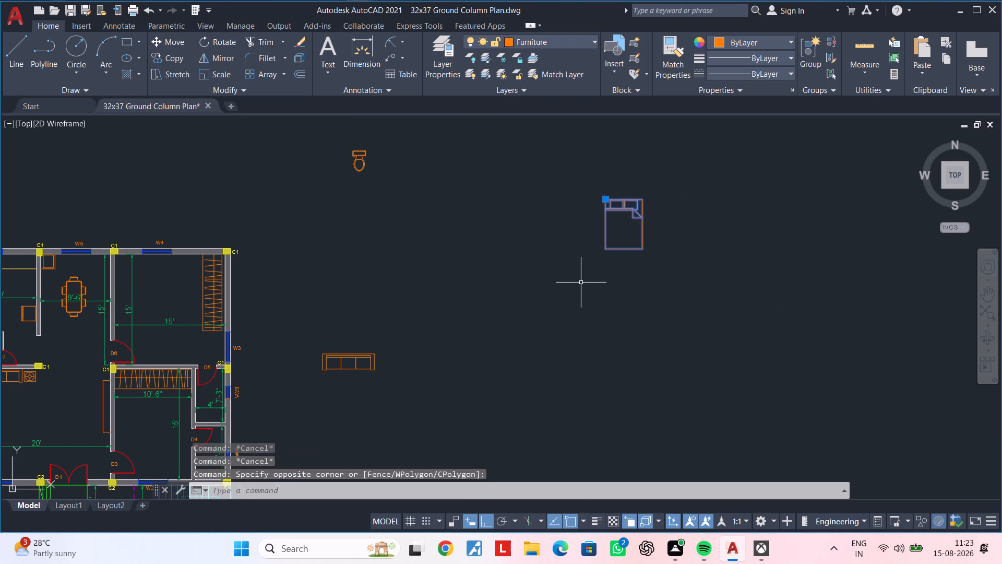
{"action": "type", "text": "m"}
{"action": "key", "text": "space"}
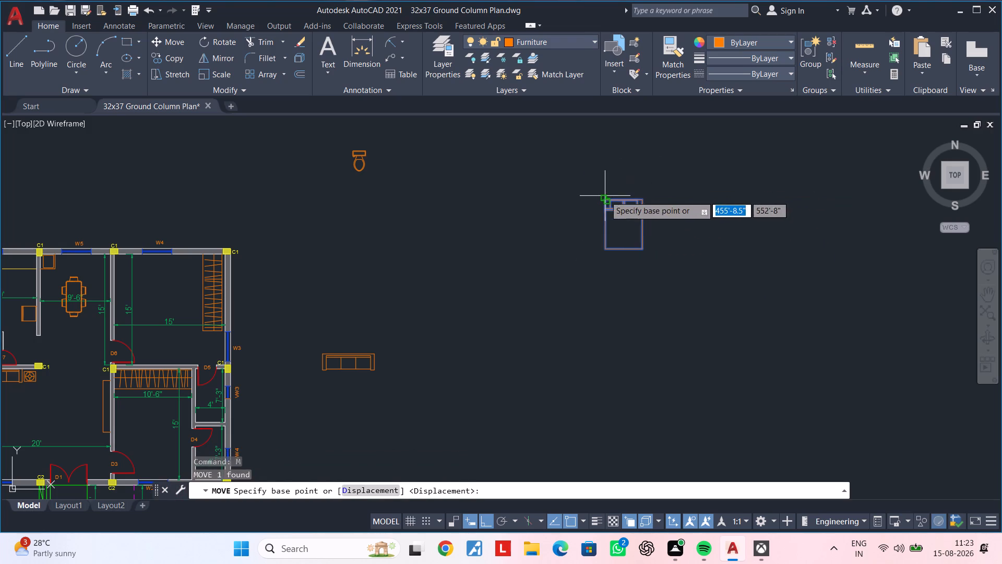
{"action": "double_click", "coordinate": [605, 196]}
{"action": "middle_click_drag", "start_coordinate": [465, 261], "coordinate": [789, 262]}
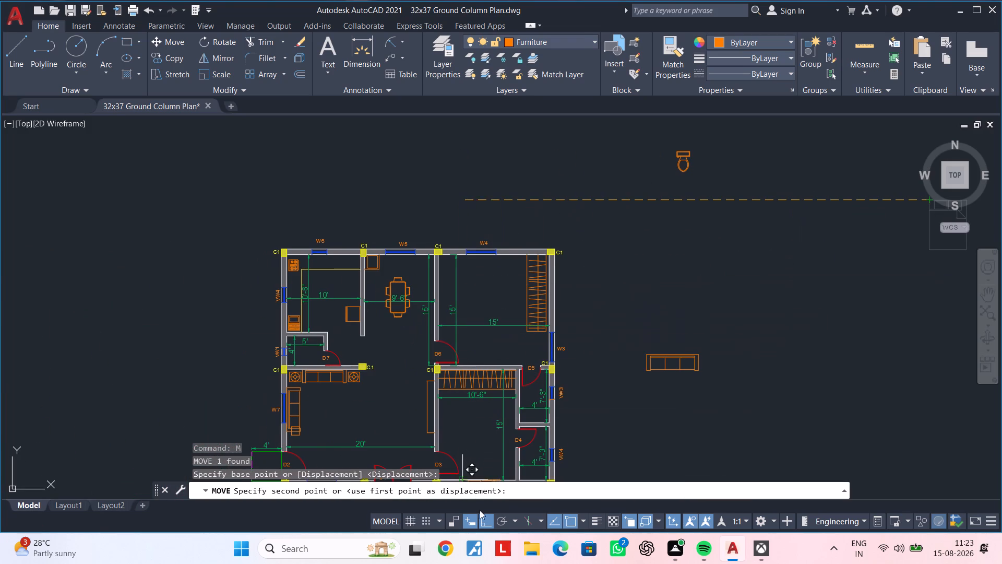
{"action": "left_click", "coordinate": [482, 518]}
{"action": "scroll", "coordinate": [463, 273], "scroll_direction": "up", "scroll_amount": 4}
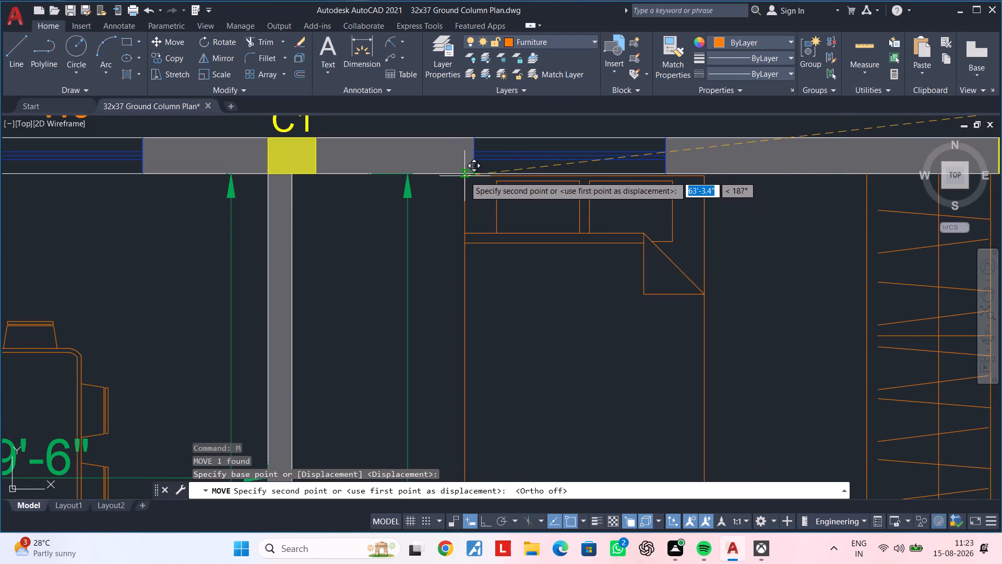
{"action": "scroll", "coordinate": [464, 176], "scroll_direction": "up", "scroll_amount": 1}
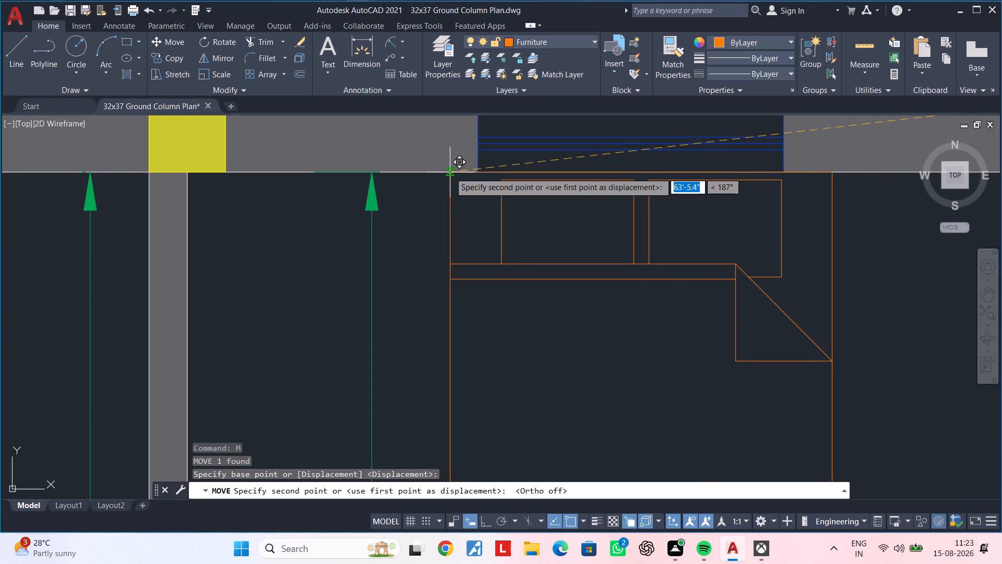
{"action": "left_click", "coordinate": [450, 172]}
{"action": "scroll", "coordinate": [503, 351], "scroll_direction": "down", "scroll_amount": 3}
{"action": "middle_click_drag", "start_coordinate": [573, 369], "coordinate": [532, 291]}
{"action": "key", "text": "Escape"}
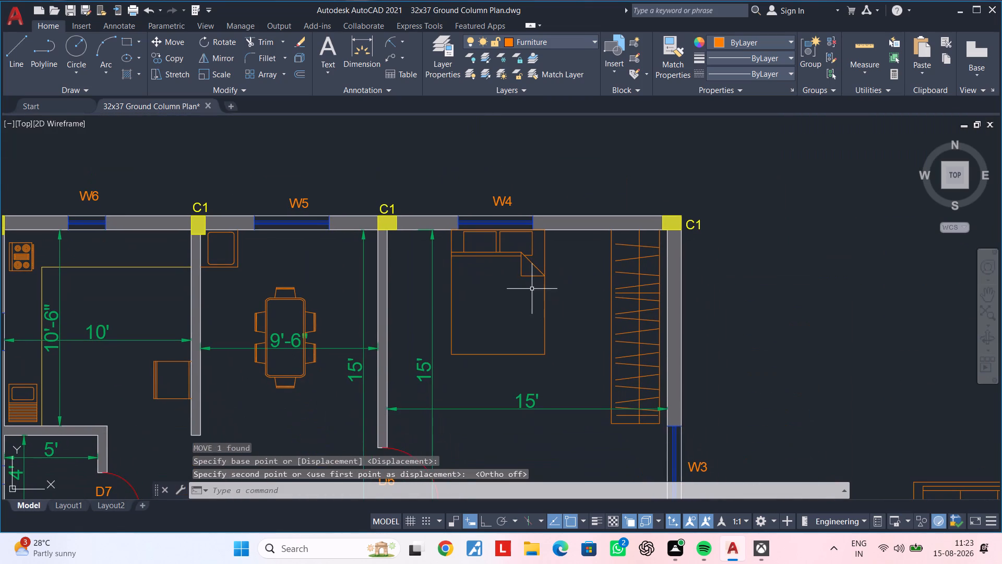
{"action": "key", "text": "Escape"}
{"action": "key", "text": "Escape"}
{"action": "middle_click", "coordinate": [524, 303]}
{"action": "key", "text": "Escape"}
{"action": "key", "text": "Escape"}
{"action": "key", "text": "Escape"}
{"action": "key", "text": "Escape"}
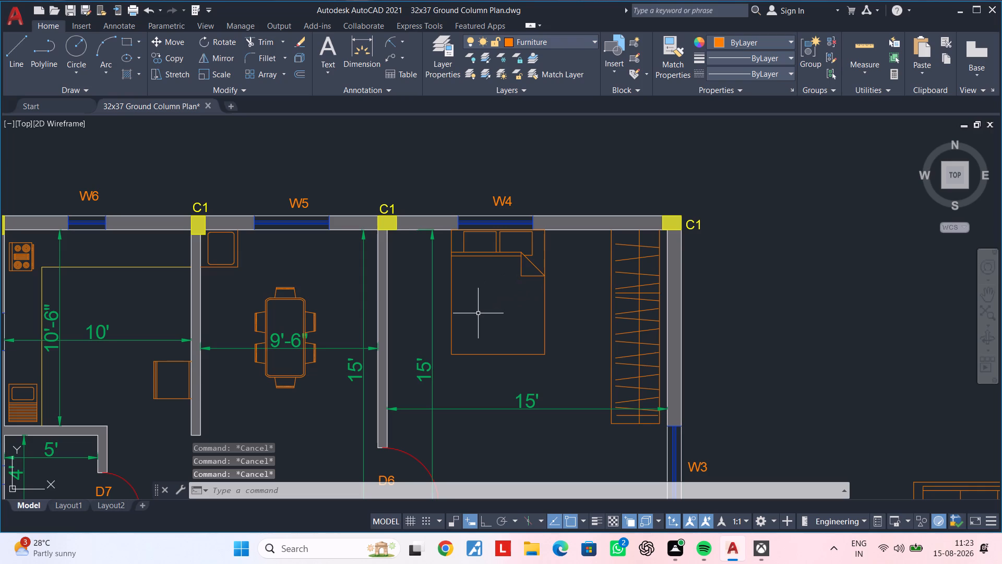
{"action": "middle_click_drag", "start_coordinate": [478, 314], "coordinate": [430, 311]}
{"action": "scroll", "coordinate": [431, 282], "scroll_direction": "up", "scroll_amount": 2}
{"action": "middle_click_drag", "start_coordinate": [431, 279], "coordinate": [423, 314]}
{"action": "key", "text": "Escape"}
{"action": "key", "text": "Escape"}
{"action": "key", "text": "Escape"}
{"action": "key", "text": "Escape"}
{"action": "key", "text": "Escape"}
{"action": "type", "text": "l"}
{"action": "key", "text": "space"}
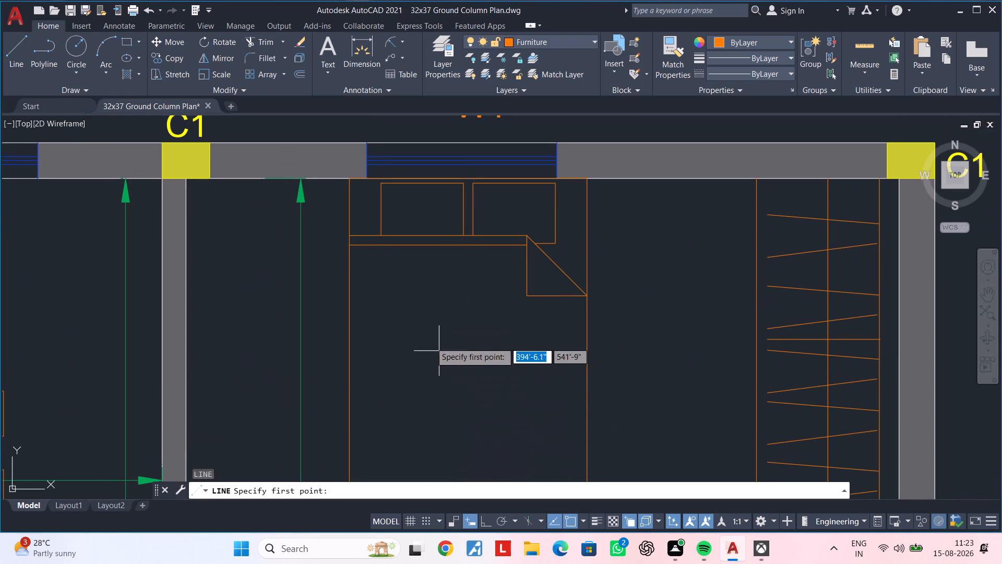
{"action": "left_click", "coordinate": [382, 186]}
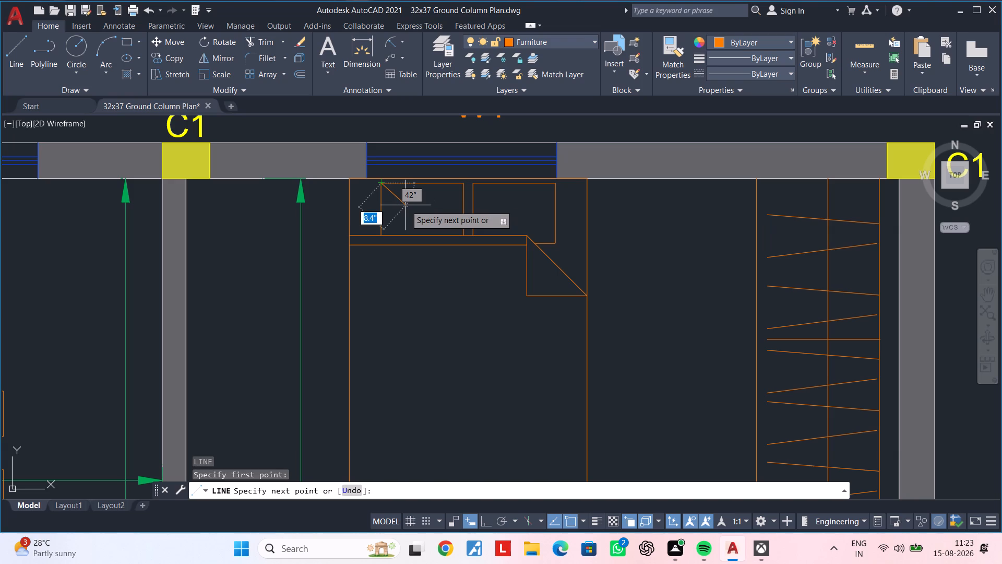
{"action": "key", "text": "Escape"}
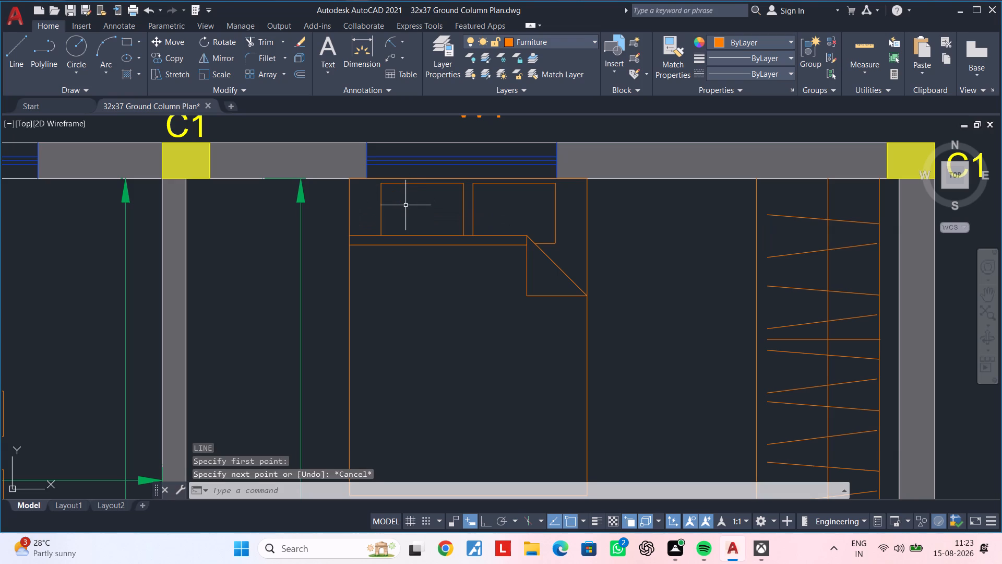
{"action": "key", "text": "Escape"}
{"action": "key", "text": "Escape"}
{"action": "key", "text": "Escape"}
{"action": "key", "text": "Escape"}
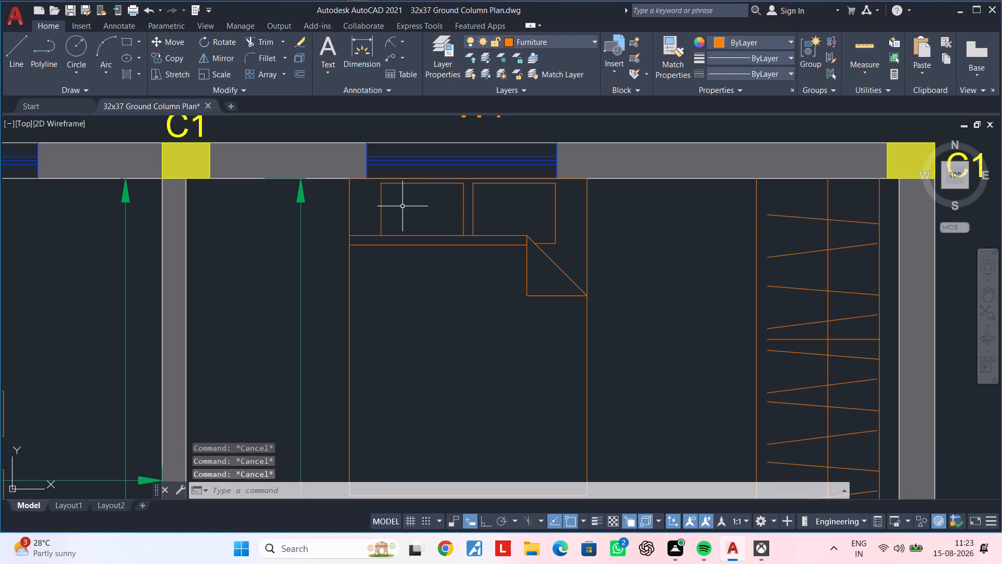
Draw a three-point arc from the west pillow's northwest corner through the blanket's upper edge to the north wall east of the bed.
{"action": "key", "text": "a"}
{"action": "key", "text": "r"}
{"action": "key", "text": "c"}
{"action": "key", "text": "space"}
{"action": "left_click", "coordinate": [383, 185]}
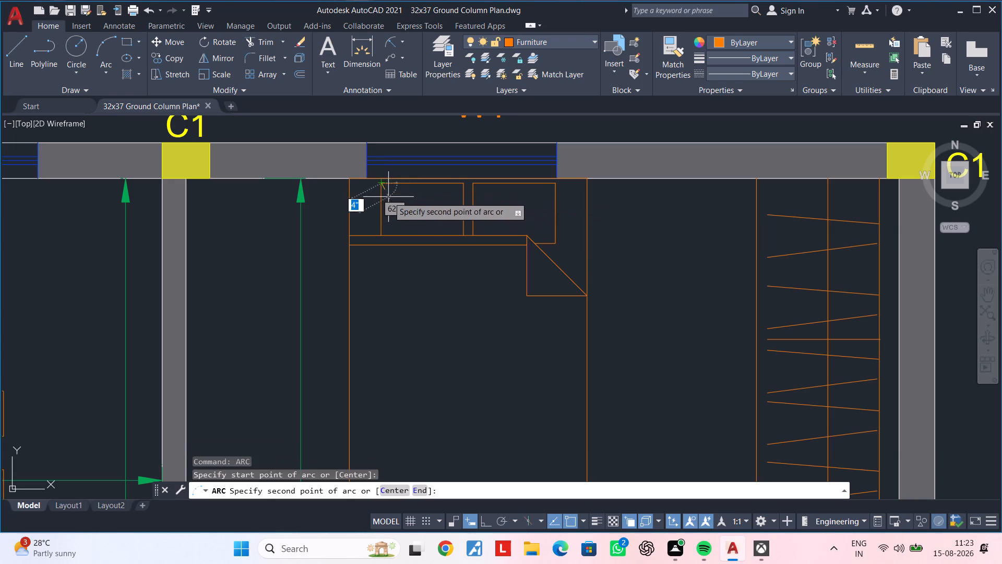
{"action": "left_click", "coordinate": [403, 233]}
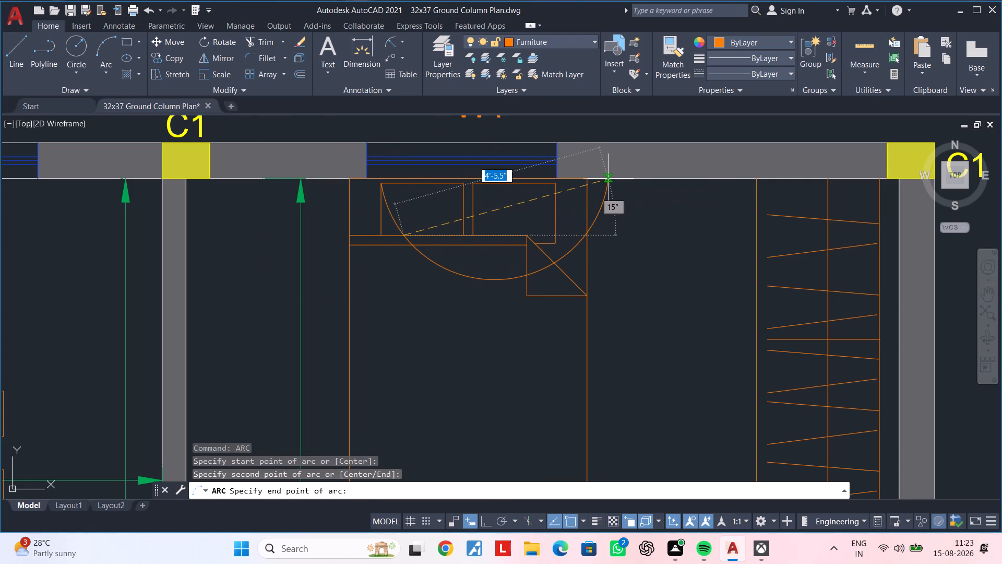
{"action": "left_click", "coordinate": [624, 167]}
{"action": "key", "text": "Escape"}
{"action": "key", "text": "Escape"}
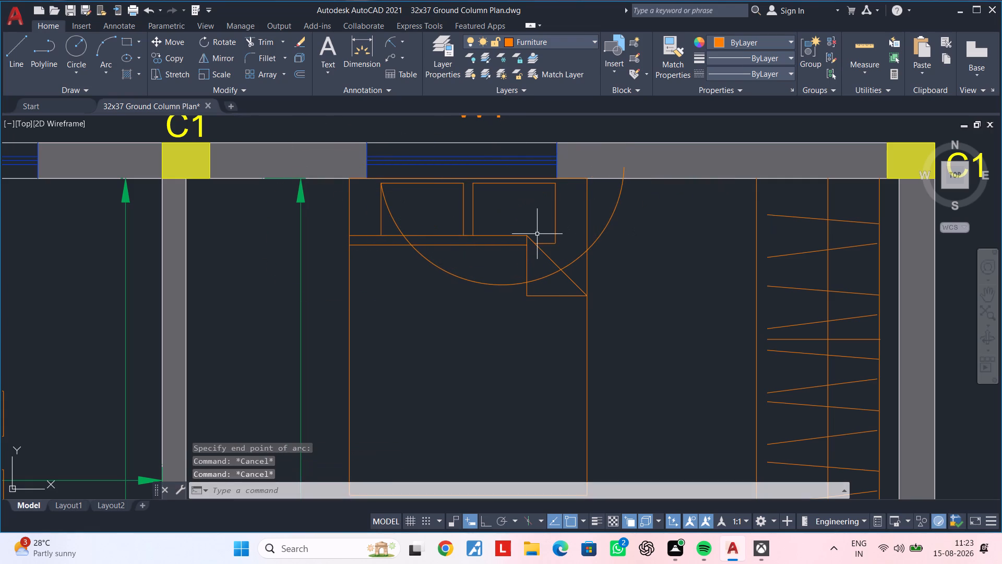
Trim the arc across the blanket and erase its leftover eastern piece, keeping only the part inside the west pillow.
{"action": "key", "text": "t"}
{"action": "key", "text": "r"}
{"action": "key", "text": "space"}
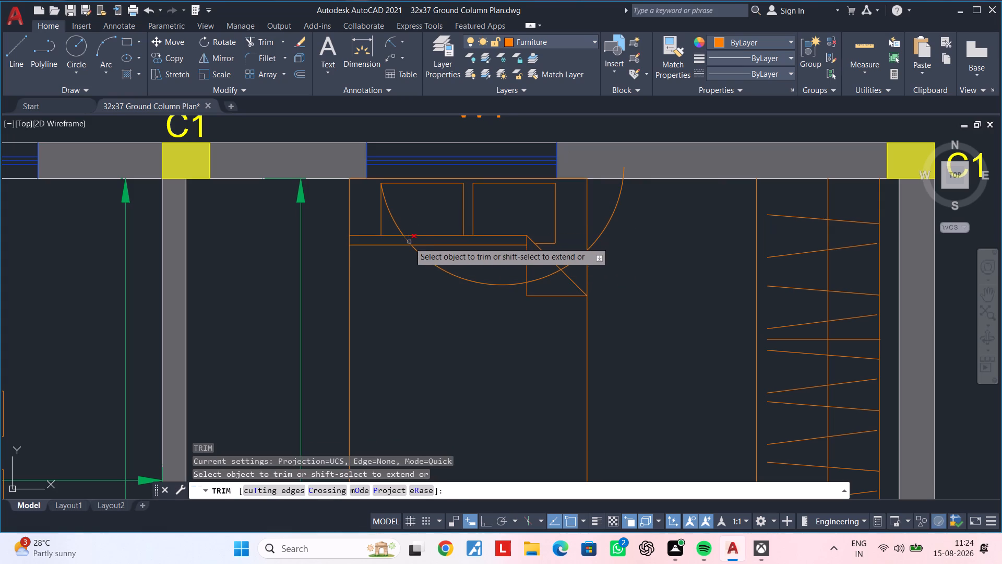
{"action": "left_click", "coordinate": [409, 242]}
{"action": "left_click", "coordinate": [433, 261]}
{"action": "key", "text": "Escape"}
{"action": "key", "text": "Escape"}
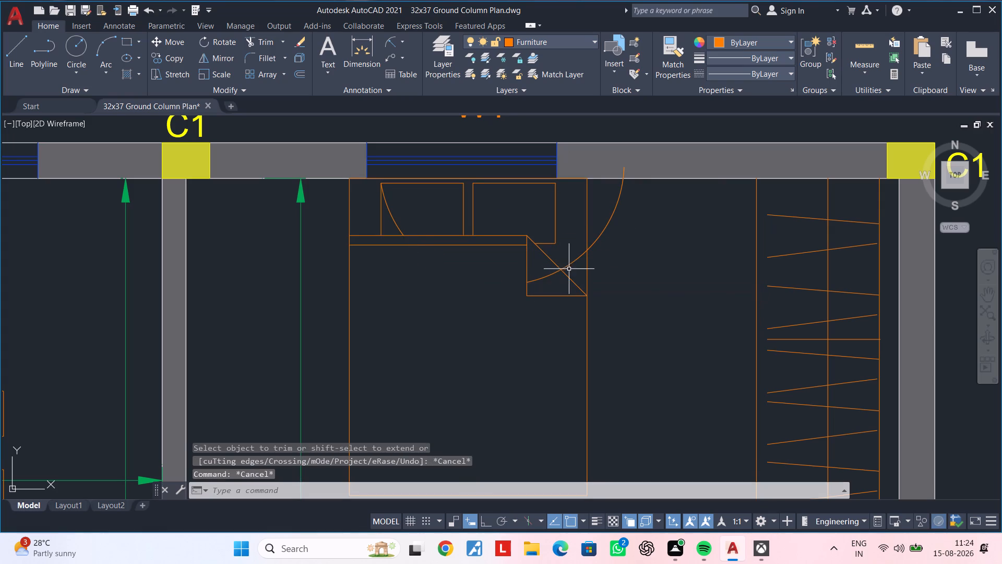
{"action": "left_click", "coordinate": [569, 263]}
{"action": "key", "text": "Delete"}
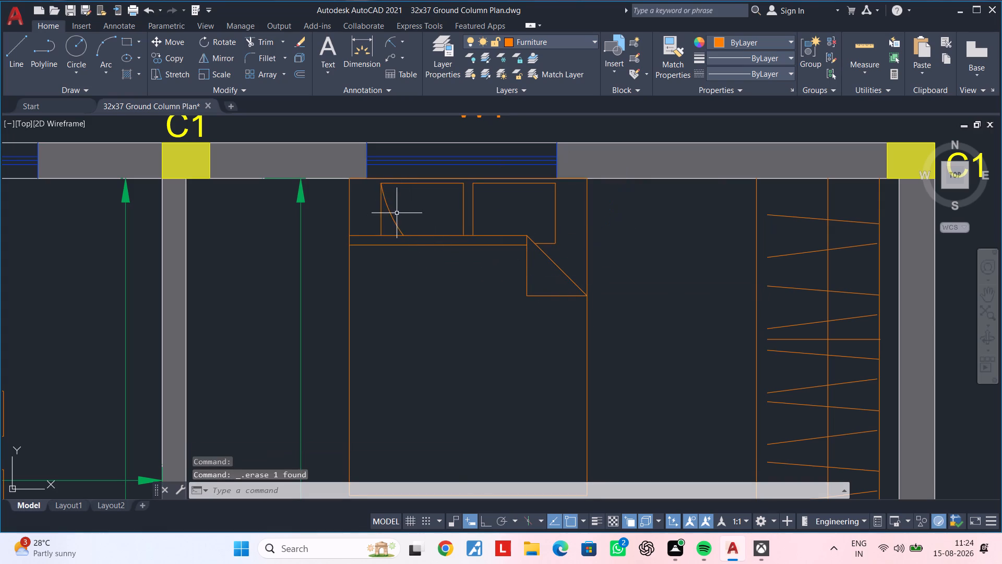
Stretch the lower end of the west pillow's arc up clear of the blanket's upper edge.
{"action": "left_click", "coordinate": [393, 216]}
{"action": "left_click", "coordinate": [405, 236]}
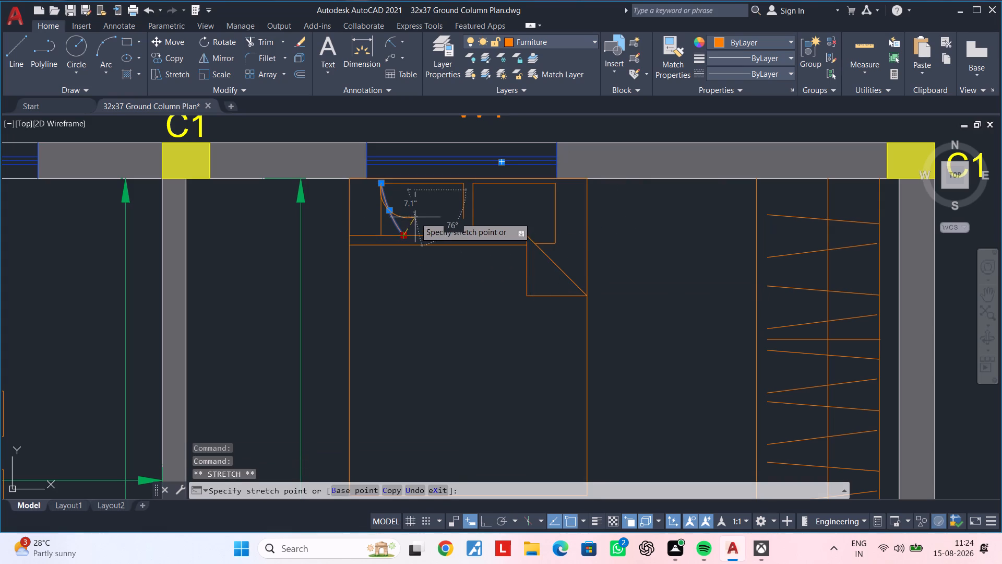
{"action": "left_click", "coordinate": [410, 224]}
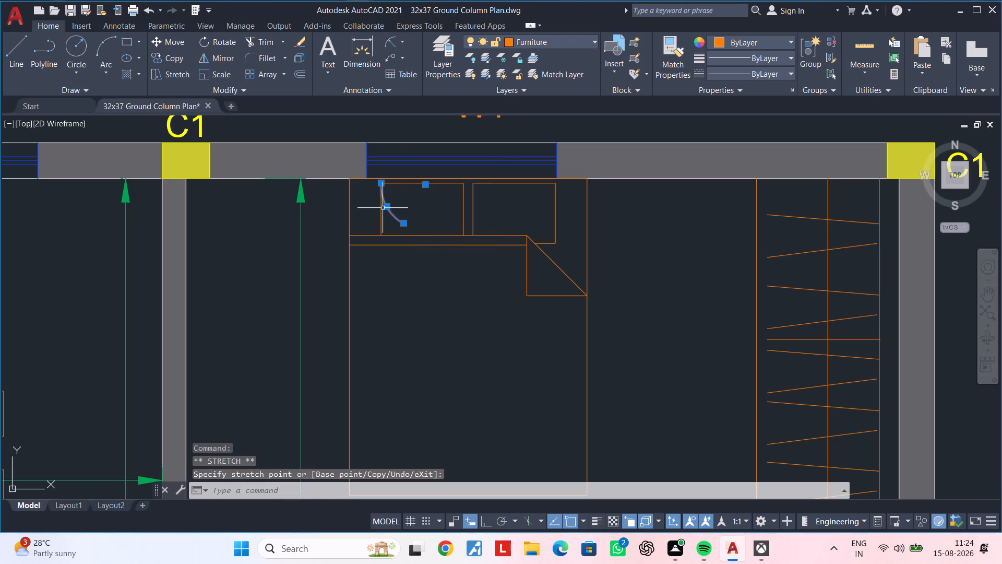
{"action": "left_click", "coordinate": [389, 209]}
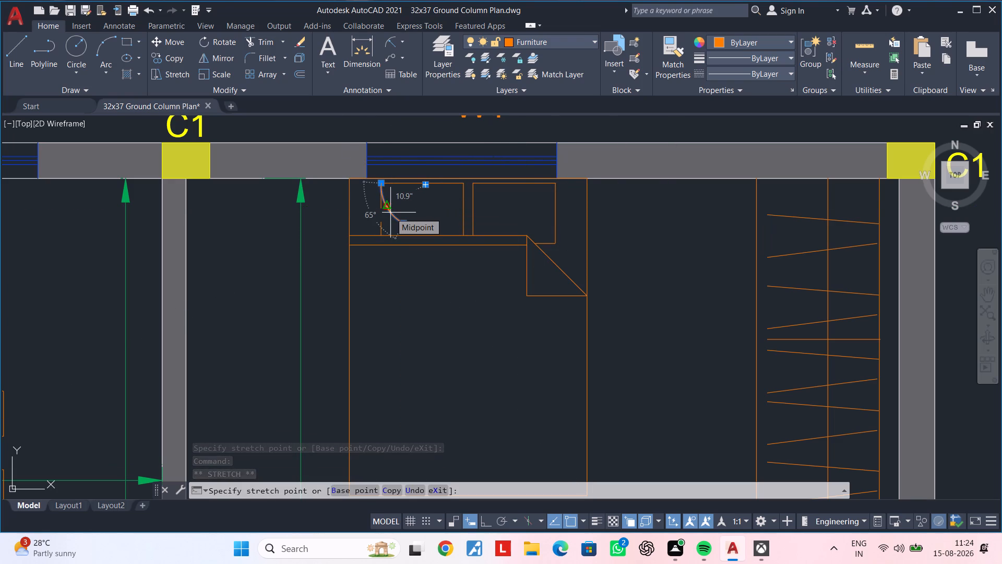
{"action": "left_click", "coordinate": [390, 211]}
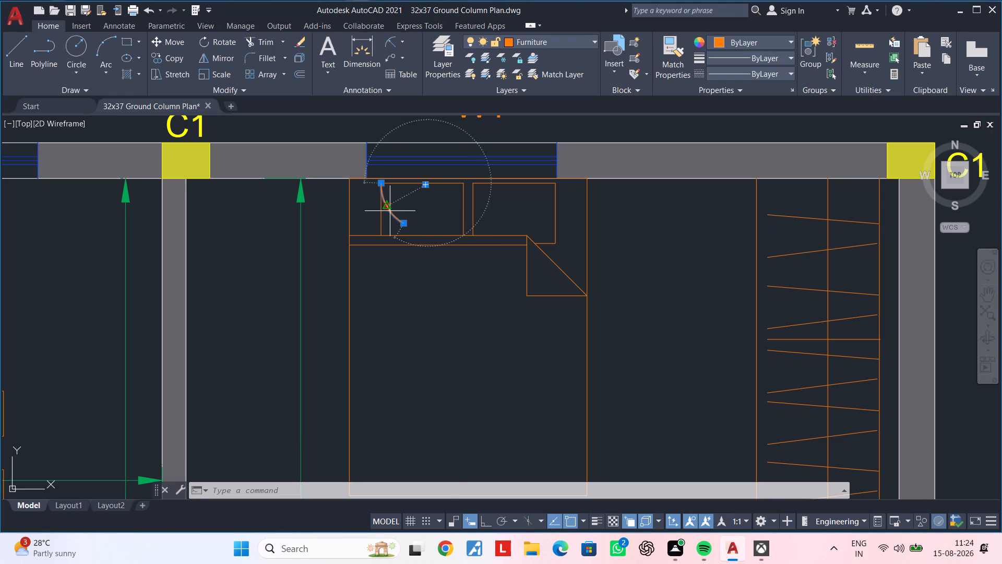
{"action": "key", "text": "Escape"}
{"action": "key", "text": "Escape"}
{"action": "middle_click", "coordinate": [416, 226]}
{"action": "key", "text": "Escape"}
{"action": "key", "text": "Escape"}
{"action": "key", "text": "Escape"}
{"action": "key", "text": "Escape"}
{"action": "key", "text": "Escape"}
{"action": "middle_click_drag", "start_coordinate": [415, 214], "coordinate": [407, 215]}
{"action": "key", "text": "Escape"}
{"action": "key", "text": "Escape"}
{"action": "key", "text": "Escape"}
{"action": "key", "text": "Escape"}
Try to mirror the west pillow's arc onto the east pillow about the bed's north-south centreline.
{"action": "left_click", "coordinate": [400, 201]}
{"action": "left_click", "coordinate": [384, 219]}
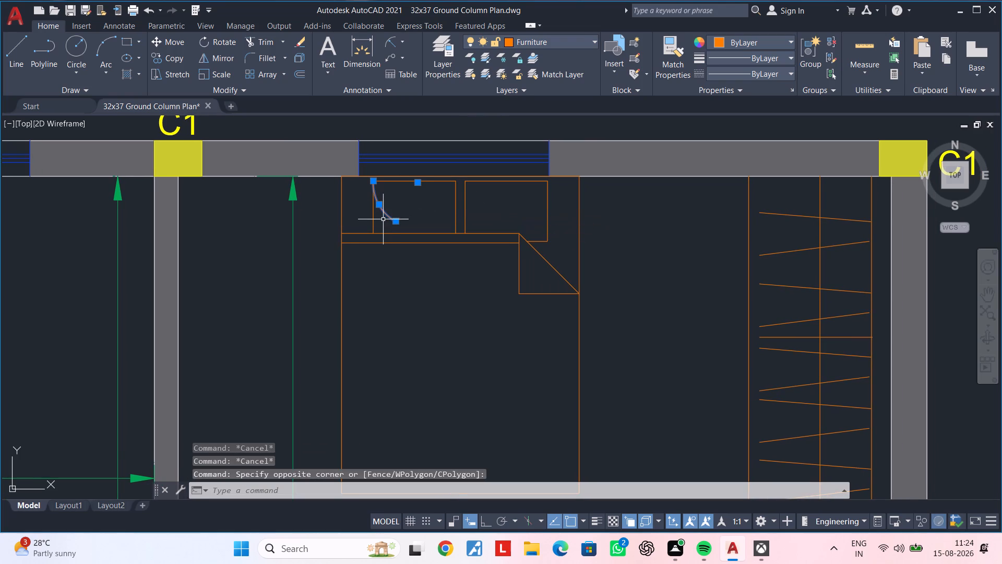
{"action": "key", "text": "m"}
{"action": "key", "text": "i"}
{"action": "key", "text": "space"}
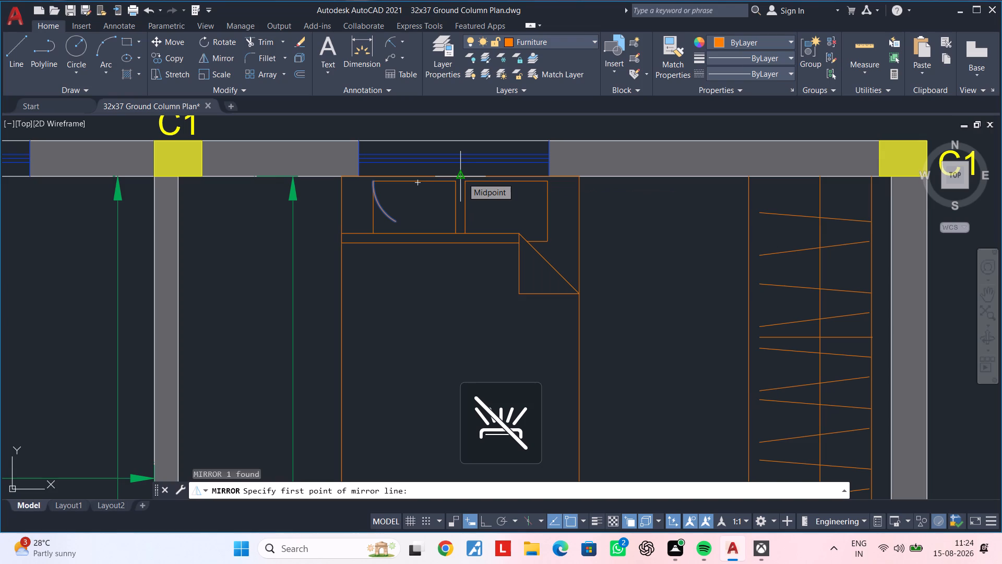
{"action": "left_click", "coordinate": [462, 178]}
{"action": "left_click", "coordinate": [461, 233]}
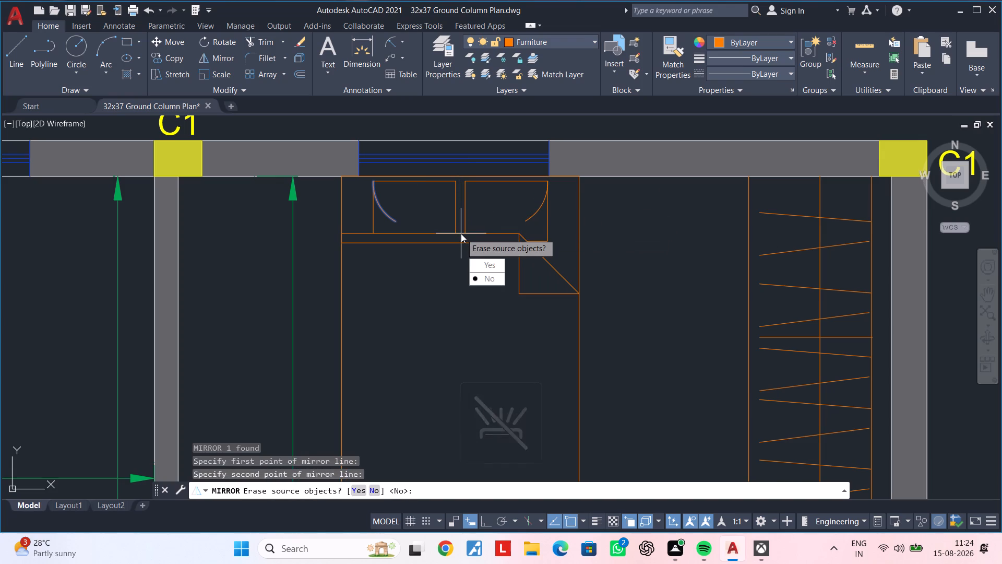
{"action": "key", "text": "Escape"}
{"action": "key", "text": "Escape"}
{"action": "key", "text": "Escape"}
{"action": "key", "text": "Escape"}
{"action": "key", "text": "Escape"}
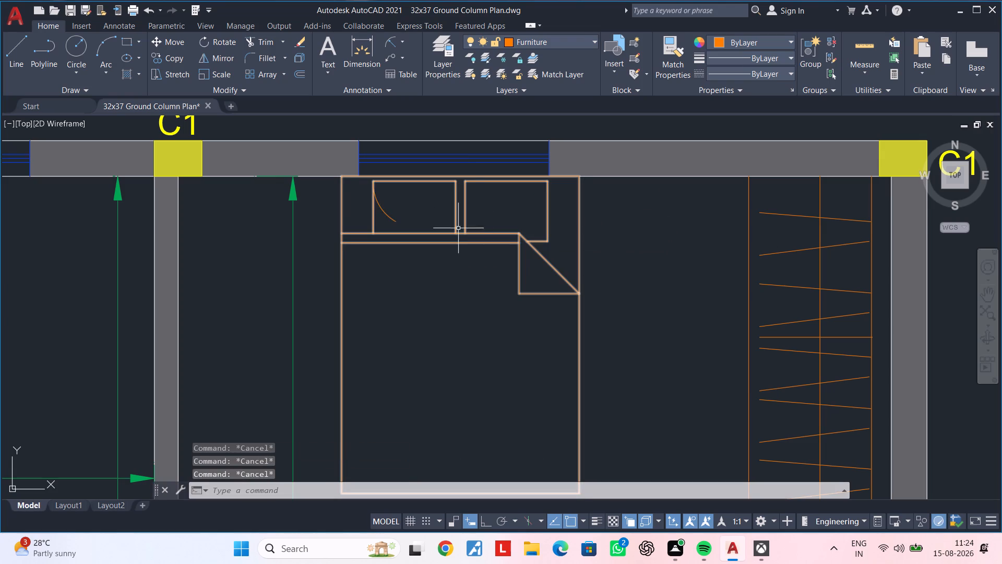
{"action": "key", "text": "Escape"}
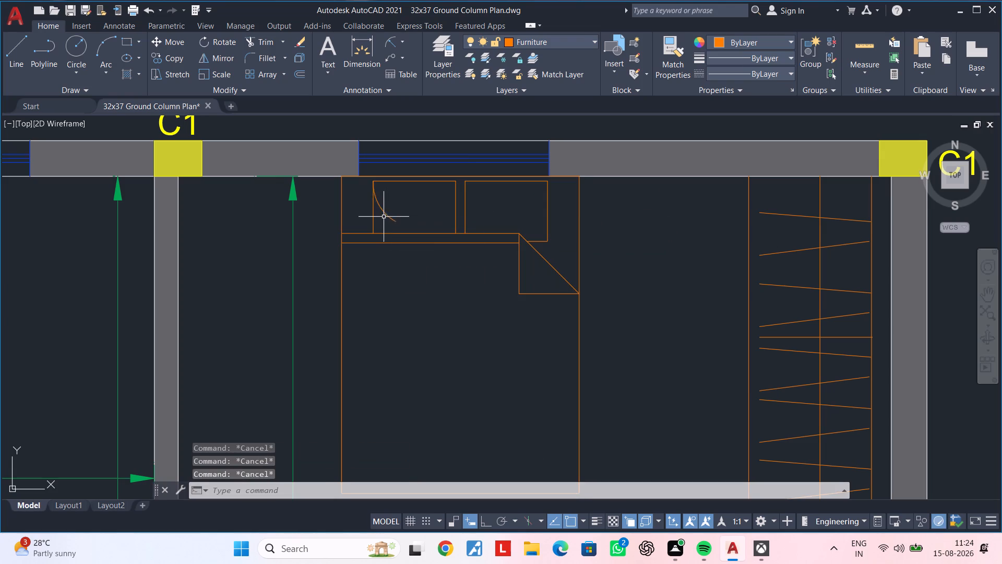
Shorten the west pillow's arc by stretching its lower end up and to the west.
{"action": "middle_click_drag", "start_coordinate": [388, 218], "coordinate": [400, 203]}
{"action": "scroll", "coordinate": [393, 205], "scroll_direction": "up", "scroll_amount": 2}
{"action": "key", "text": "Escape"}
{"action": "key", "text": "Escape"}
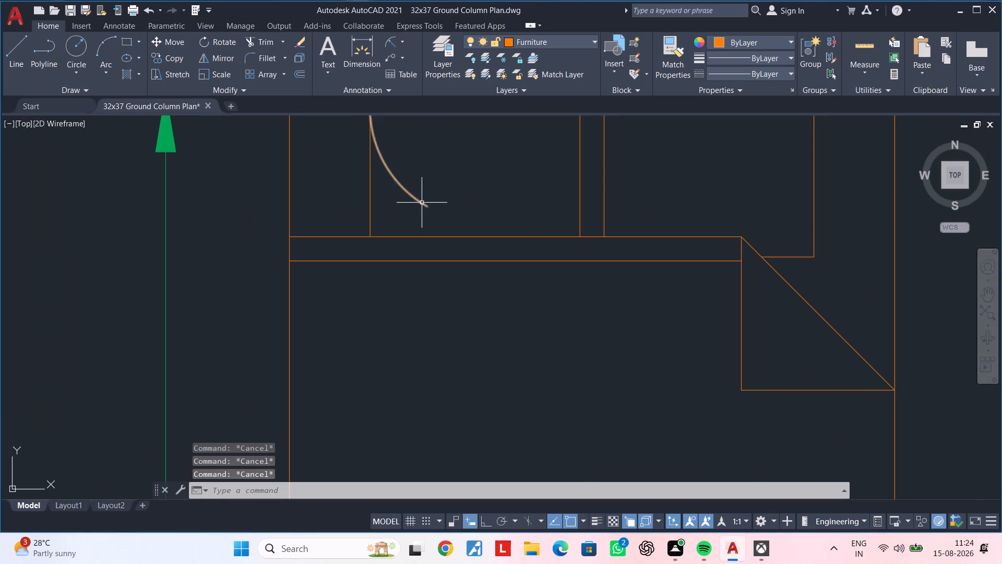
{"action": "left_click", "coordinate": [422, 203]}
{"action": "left_click", "coordinate": [426, 206]}
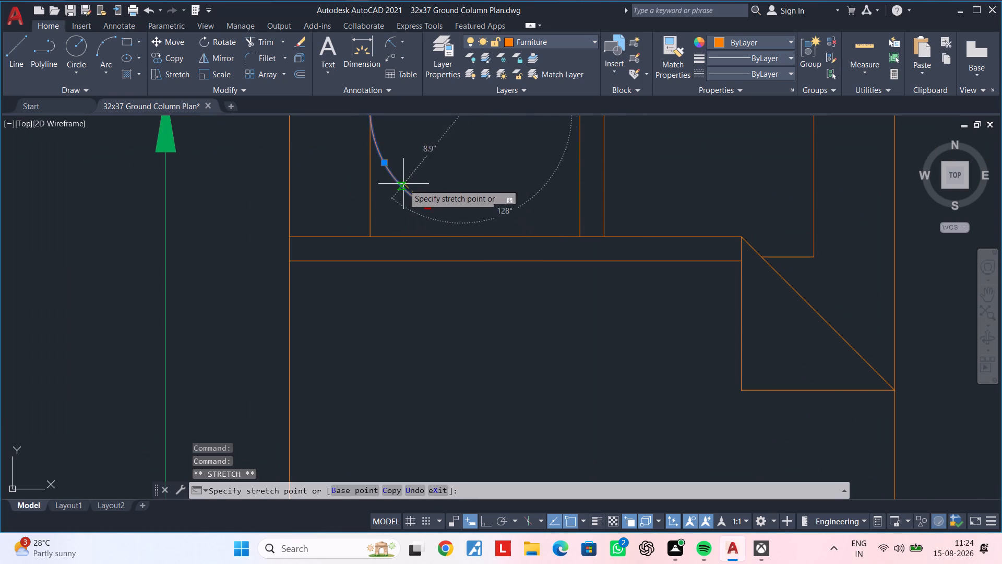
{"action": "left_click", "coordinate": [394, 180]}
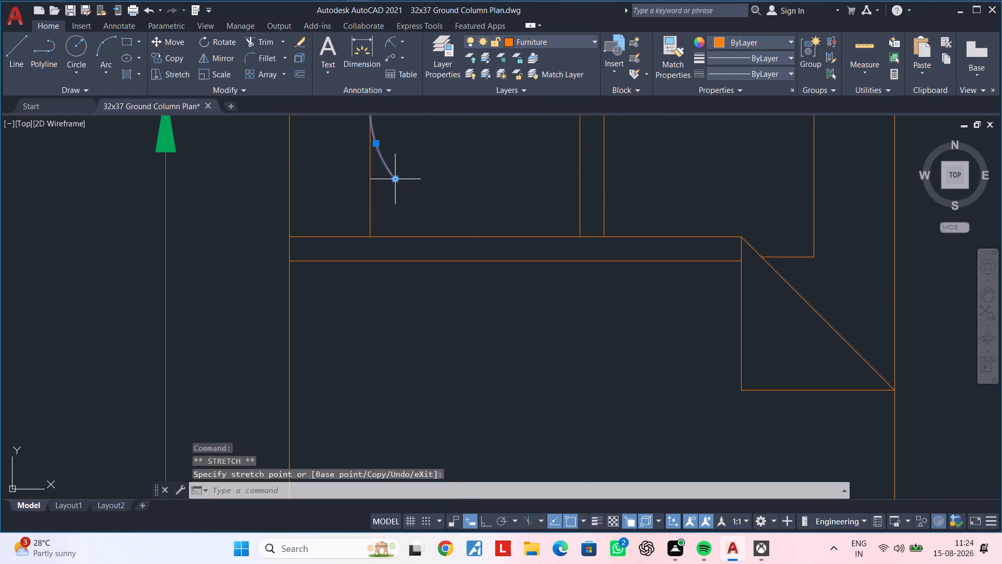
{"action": "key", "text": "Escape"}
{"action": "key", "text": "Escape"}
Draw a three-point arc from the bed's southwest corner curving northeast onto the blanket, through a point about 2'-1" from the corner.
{"action": "scroll", "coordinate": [431, 183], "scroll_direction": "down", "scroll_amount": 1}
{"action": "middle_click_drag", "start_coordinate": [431, 188], "coordinate": [336, 213]}
{"action": "key", "text": "Escape"}
{"action": "key", "text": "Escape"}
{"action": "key", "text": "Escape"}
{"action": "middle_click_drag", "start_coordinate": [350, 213], "coordinate": [312, 217]}
{"action": "key", "text": "Escape"}
{"action": "key", "text": "Escape"}
{"action": "key", "text": "Escape"}
{"action": "key", "text": "Escape"}
{"action": "key", "text": "Escape"}
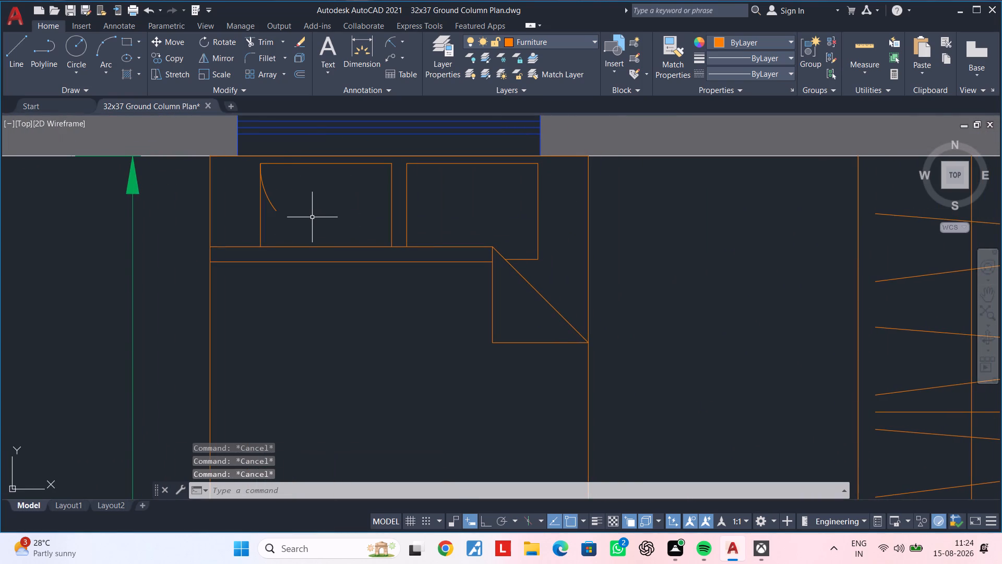
{"action": "middle_click_drag", "start_coordinate": [314, 214], "coordinate": [296, 226]}
{"action": "key", "text": "Escape"}
{"action": "key", "text": "Escape"}
{"action": "scroll", "coordinate": [299, 226], "scroll_direction": "down", "scroll_amount": 2}
{"action": "middle_click_drag", "start_coordinate": [305, 232], "coordinate": [319, 211]}
{"action": "key", "text": "Escape"}
{"action": "key", "text": "Escape"}
{"action": "key", "text": "Escape"}
{"action": "key", "text": "Escape"}
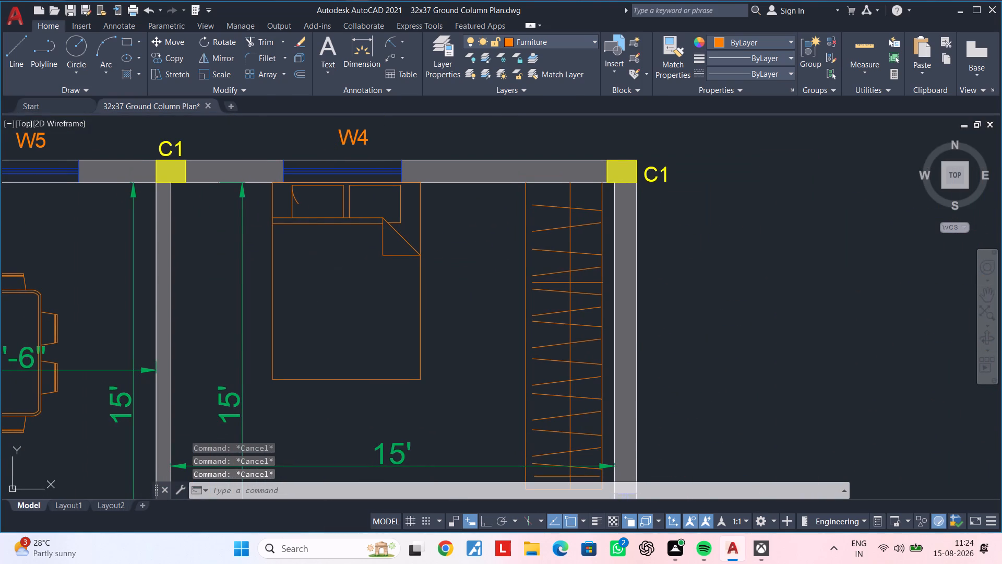
{"action": "key", "text": "Escape"}
{"action": "middle_click_drag", "start_coordinate": [317, 281], "coordinate": [324, 274]}
{"action": "key", "text": "Escape"}
{"action": "key", "text": "Escape"}
{"action": "key", "text": "Escape"}
{"action": "key", "text": "l"}
{"action": "key", "text": "space"}
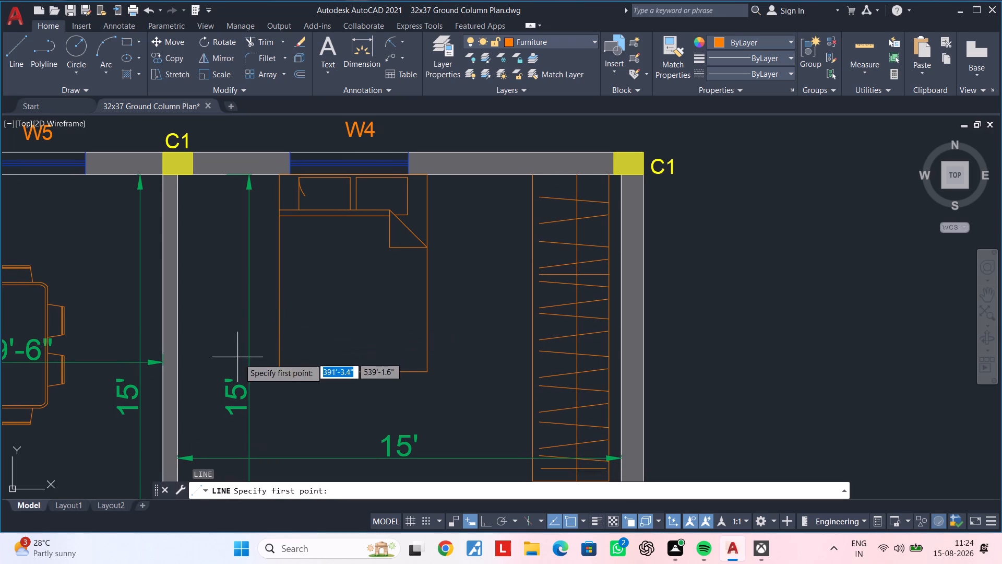
{"action": "left_click", "coordinate": [105, 43]}
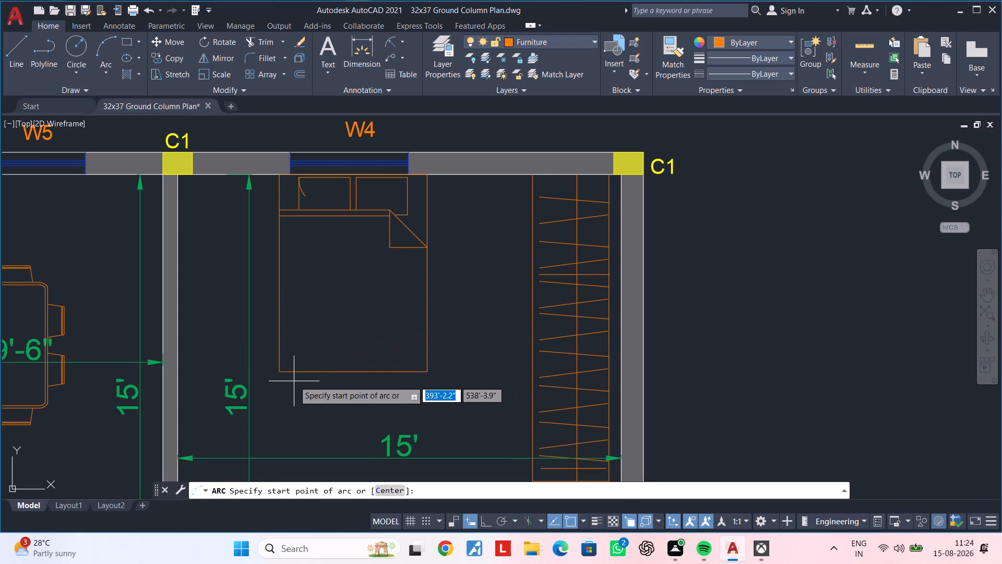
{"action": "left_click", "coordinate": [282, 370]}
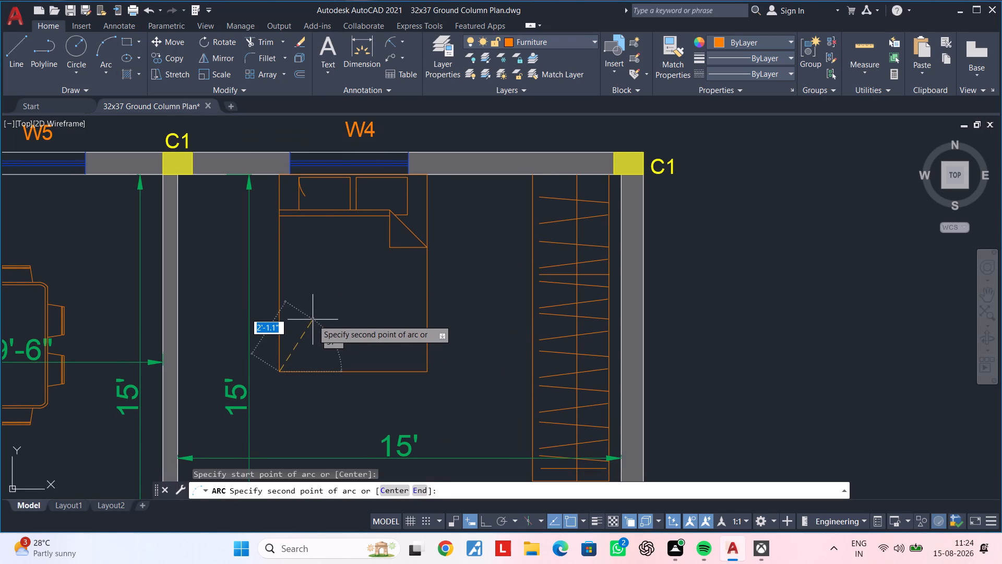
{"action": "left_click", "coordinate": [313, 320]}
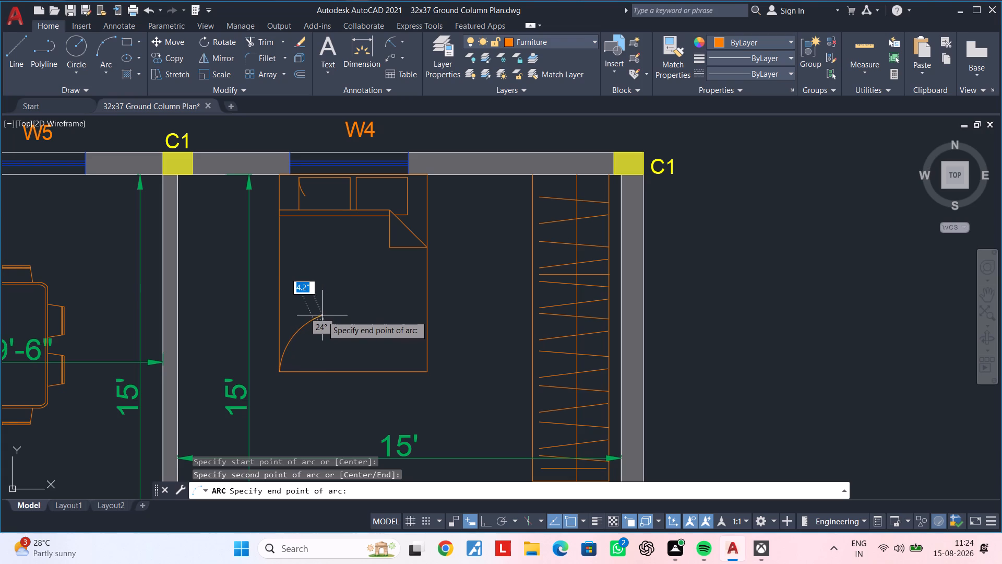
{"action": "left_click", "coordinate": [324, 315]}
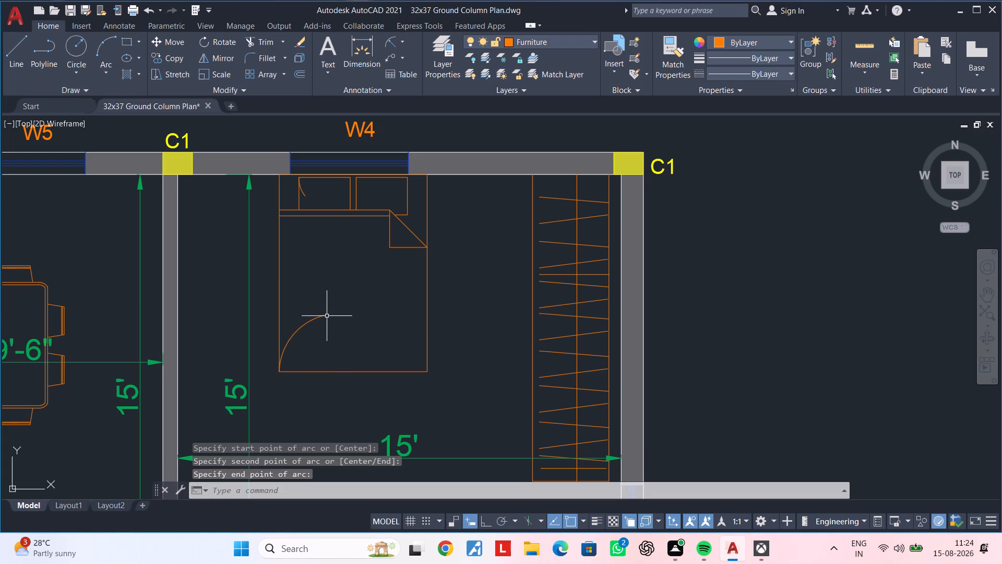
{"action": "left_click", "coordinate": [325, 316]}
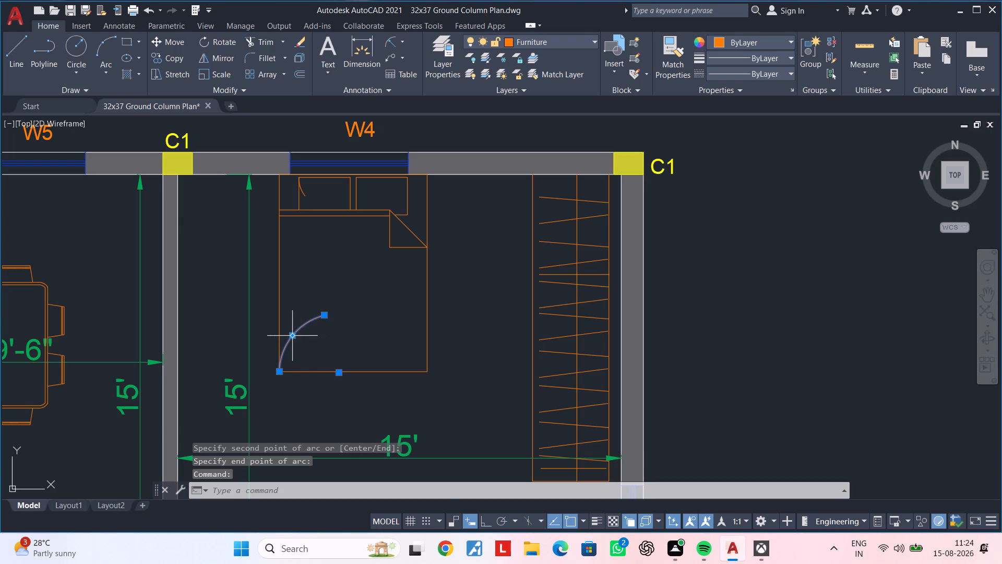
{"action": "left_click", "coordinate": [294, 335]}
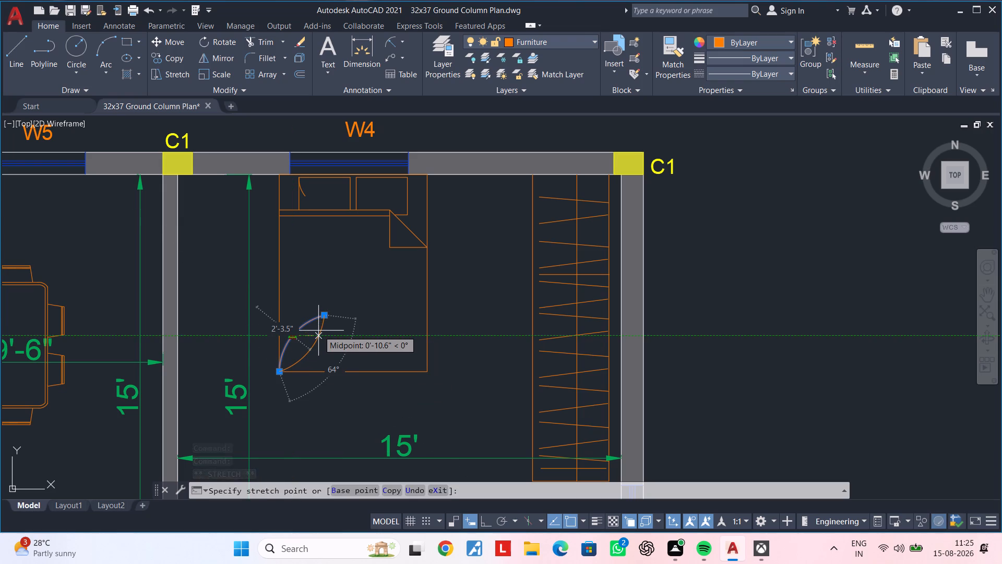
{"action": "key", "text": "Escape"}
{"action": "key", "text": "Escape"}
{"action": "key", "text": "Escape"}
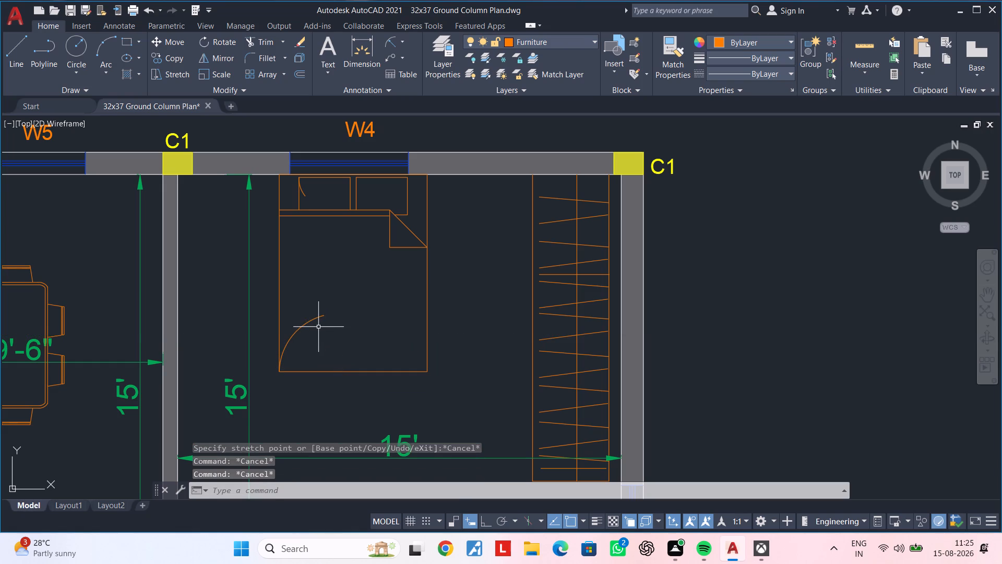
Move the blanket arc about 4" east along the bed's foot edge, away from the southwest corner.
{"action": "left_click", "coordinate": [306, 324]}
{"action": "type", "text": "m"}
{"action": "key", "text": "space"}
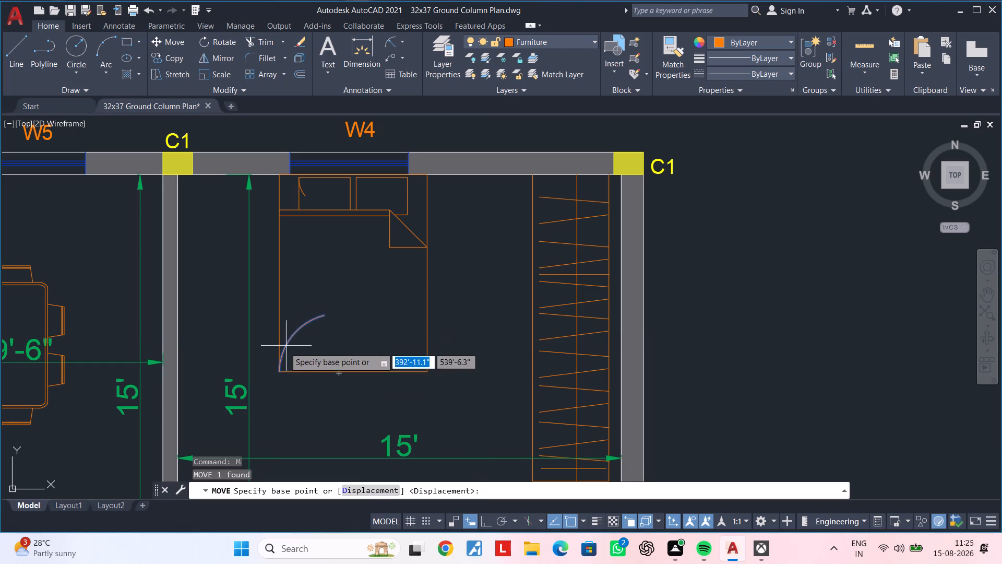
{"action": "left_click", "coordinate": [278, 368]}
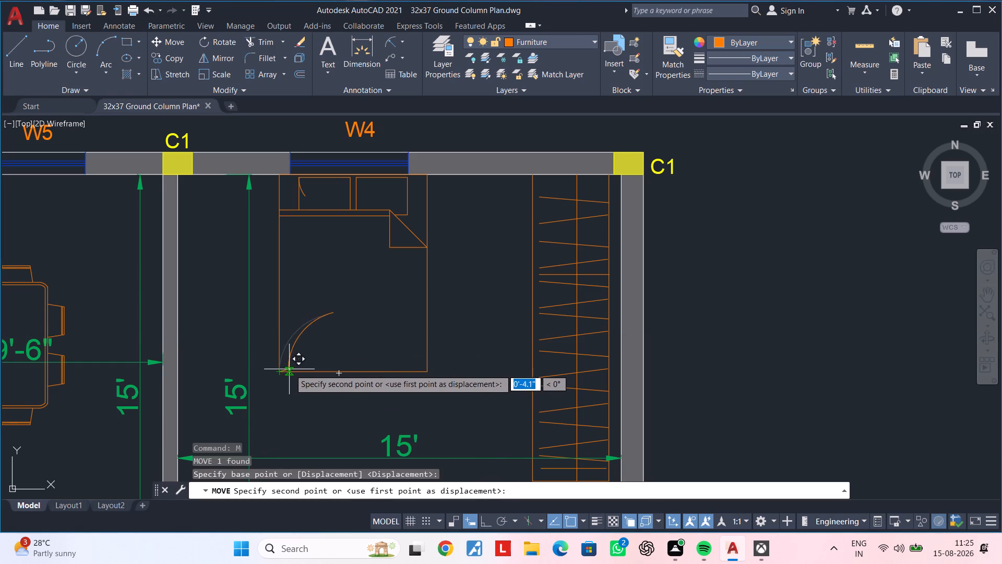
{"action": "left_click", "coordinate": [290, 369]}
{"action": "key", "text": "Escape"}
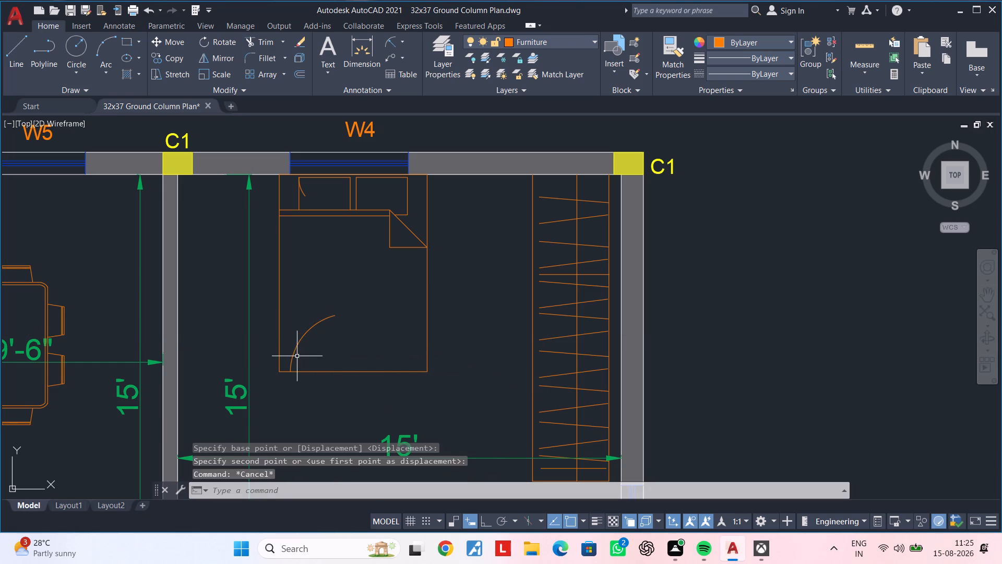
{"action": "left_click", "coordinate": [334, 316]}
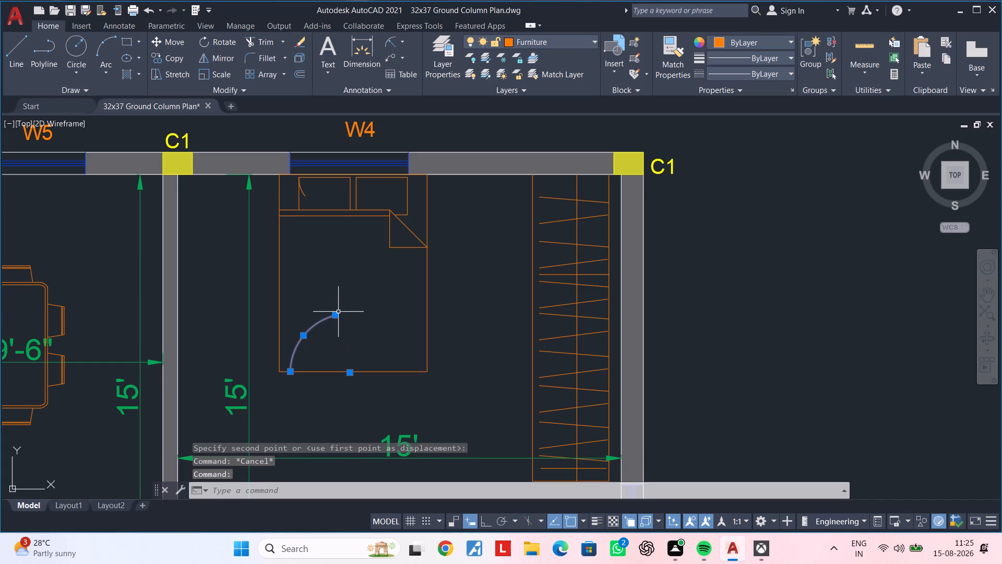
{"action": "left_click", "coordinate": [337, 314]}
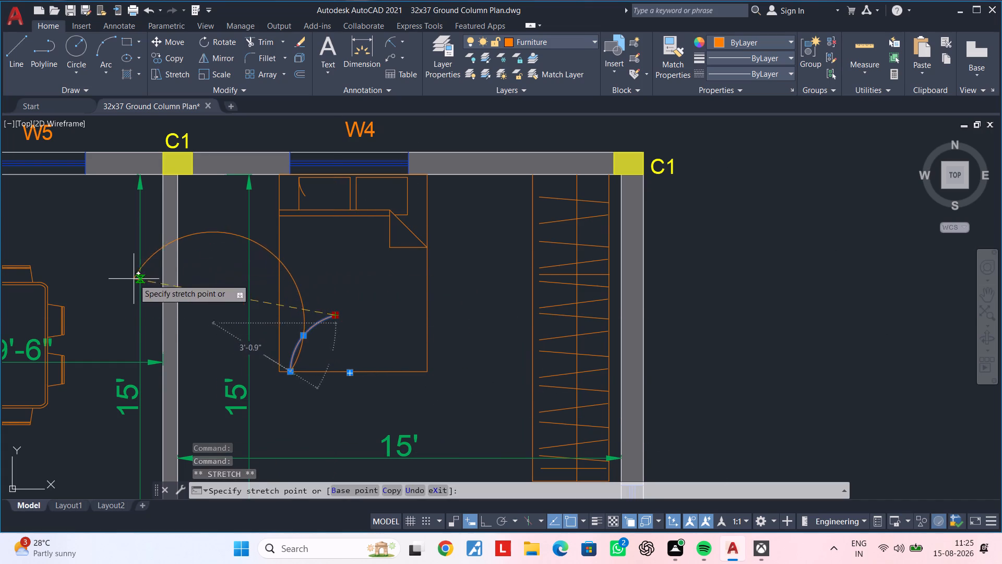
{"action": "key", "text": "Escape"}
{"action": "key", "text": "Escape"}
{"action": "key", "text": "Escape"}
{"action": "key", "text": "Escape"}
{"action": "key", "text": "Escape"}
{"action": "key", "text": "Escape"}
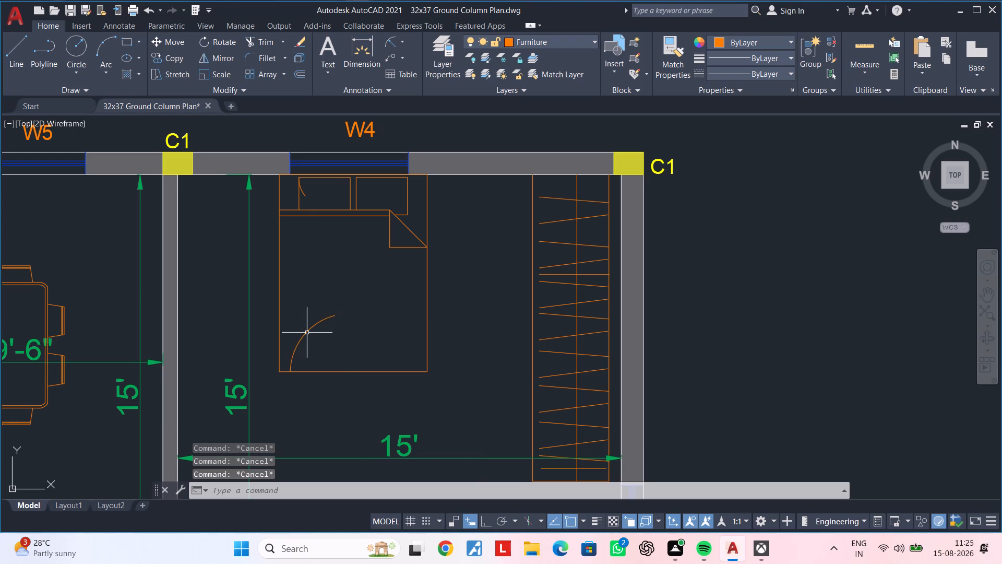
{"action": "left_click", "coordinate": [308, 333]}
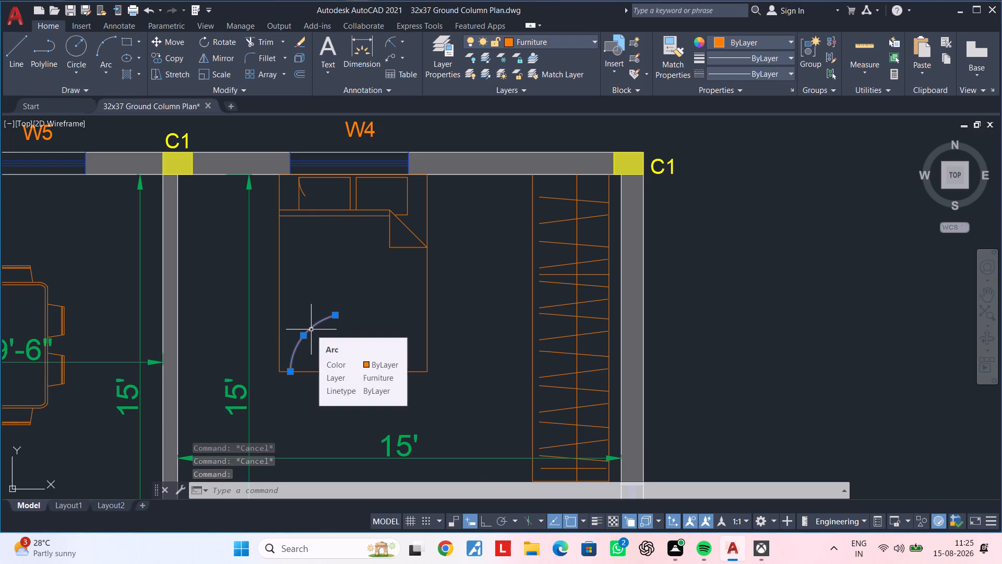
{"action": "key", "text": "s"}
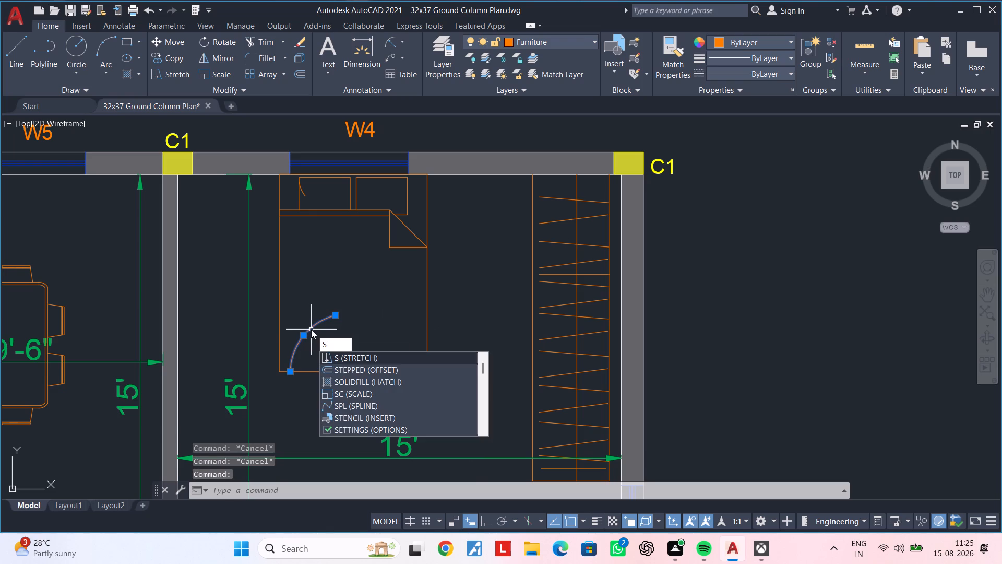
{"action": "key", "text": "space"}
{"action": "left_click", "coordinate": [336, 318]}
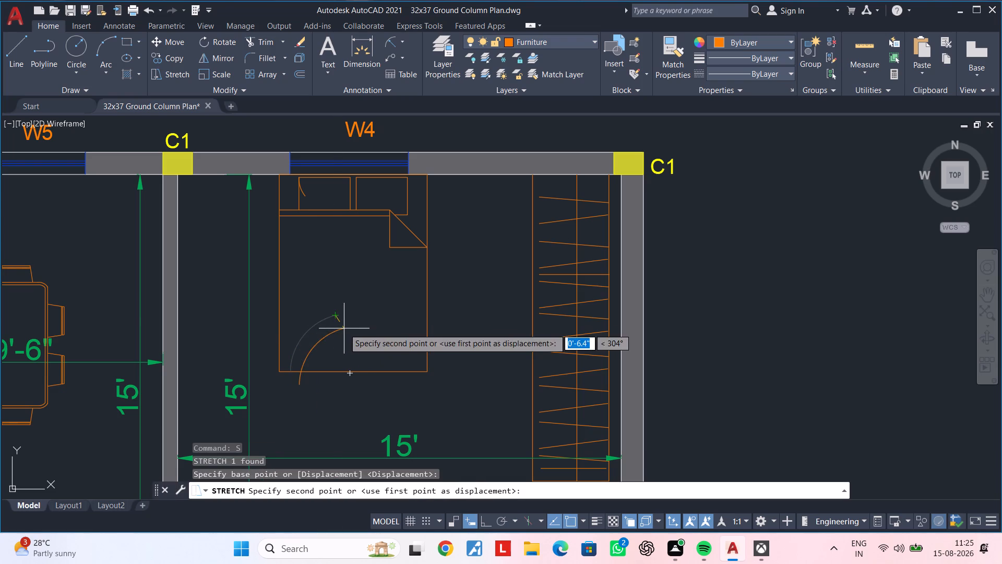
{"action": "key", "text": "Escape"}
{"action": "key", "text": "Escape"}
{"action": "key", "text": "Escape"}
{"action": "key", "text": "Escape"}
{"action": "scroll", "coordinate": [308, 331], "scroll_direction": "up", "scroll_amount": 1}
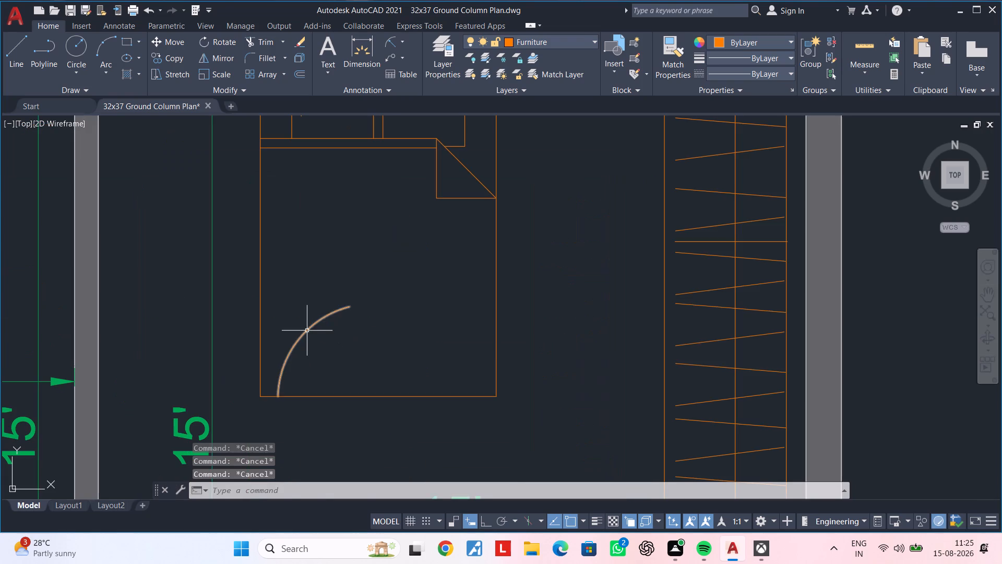
Erase the blanket arc near the southwest corner of the northeast bedroom's queen bed.
{"action": "left_click", "coordinate": [312, 334]}
{"action": "left_click", "coordinate": [306, 320]}
{"action": "key", "text": "Escape"}
{"action": "key", "text": "Escape"}
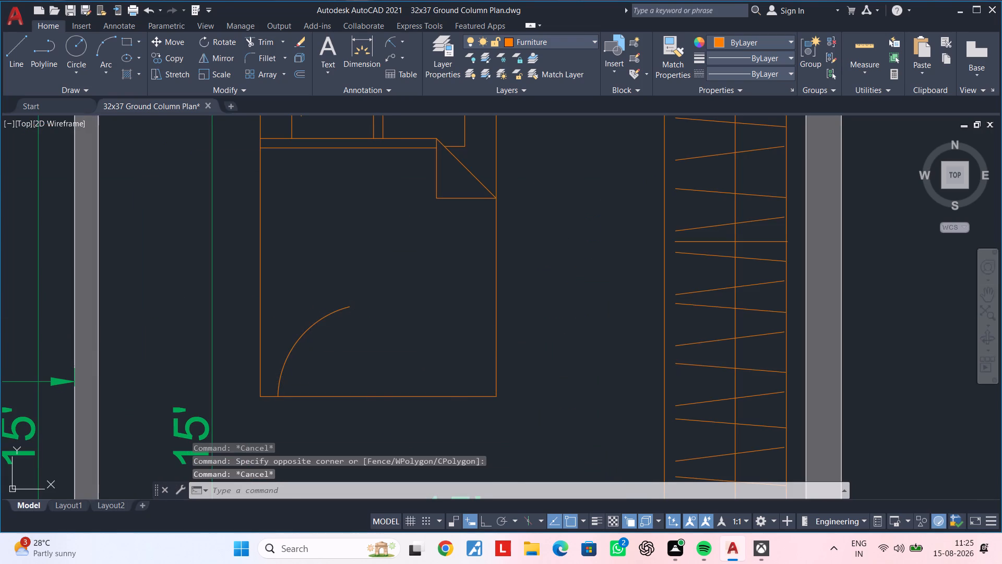
{"action": "key", "text": "Escape"}
{"action": "left_click", "coordinate": [306, 320]}
{"action": "left_click", "coordinate": [312, 329]}
{"action": "left_click", "coordinate": [313, 333]}
{"action": "double_click", "coordinate": [306, 328]}
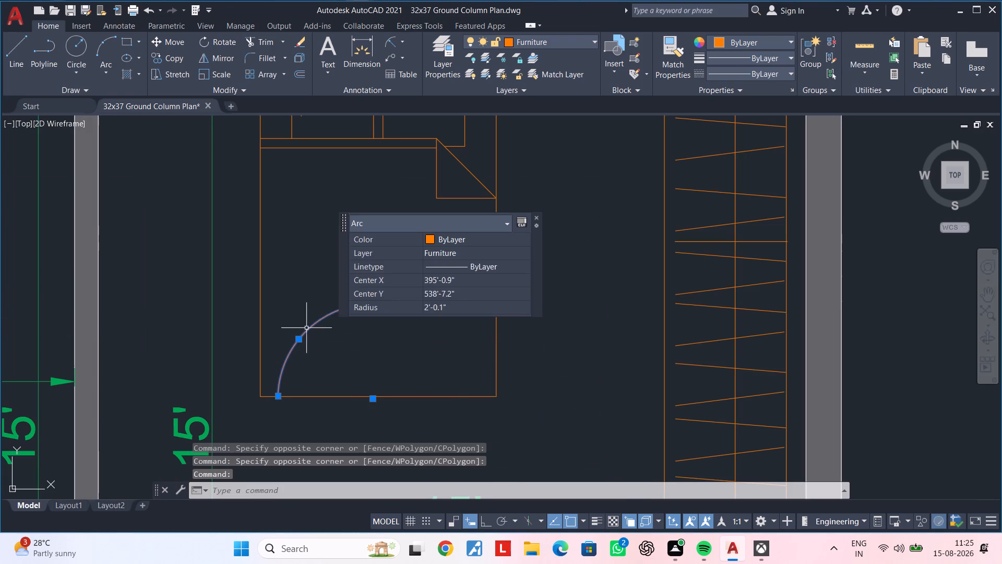
{"action": "key", "text": "Delete"}
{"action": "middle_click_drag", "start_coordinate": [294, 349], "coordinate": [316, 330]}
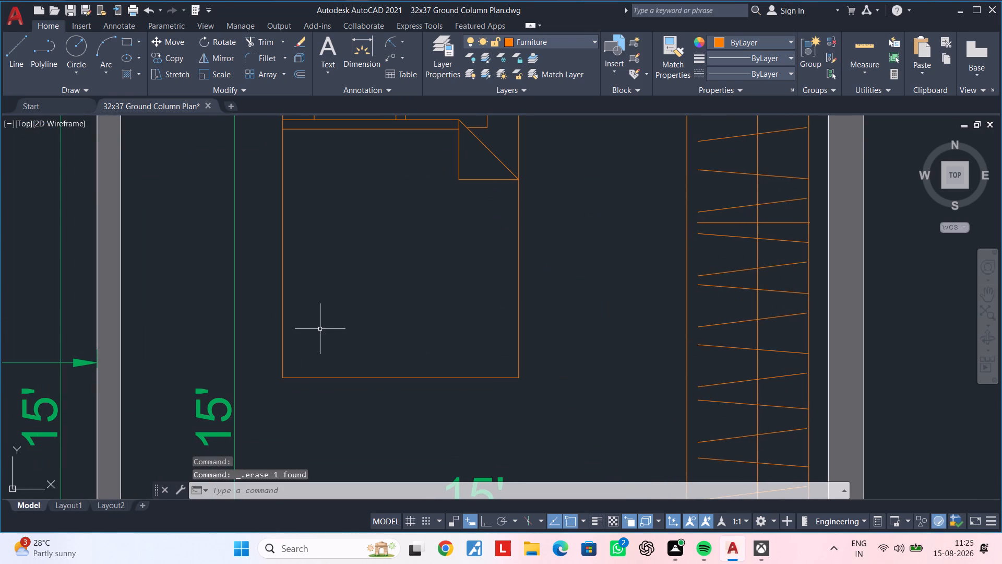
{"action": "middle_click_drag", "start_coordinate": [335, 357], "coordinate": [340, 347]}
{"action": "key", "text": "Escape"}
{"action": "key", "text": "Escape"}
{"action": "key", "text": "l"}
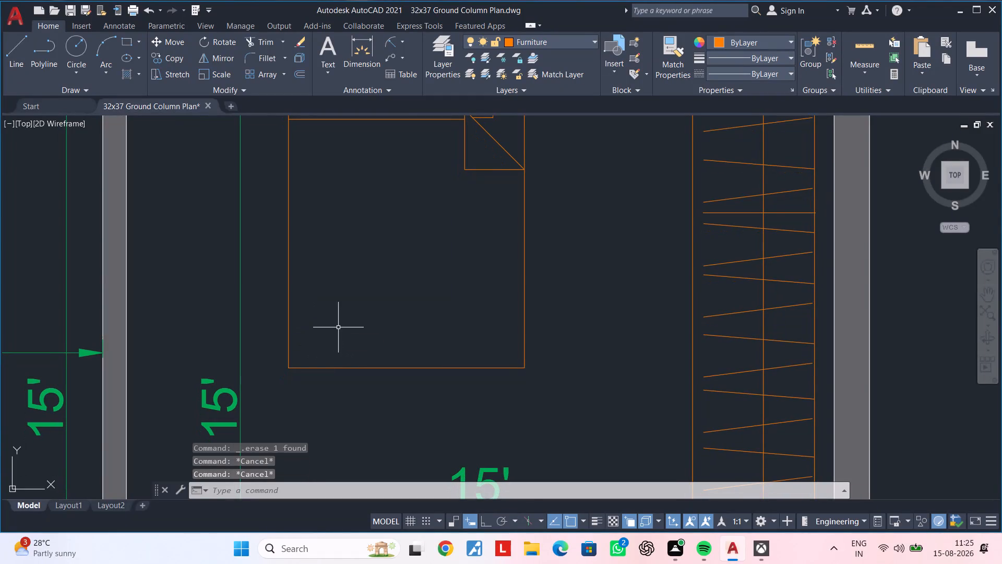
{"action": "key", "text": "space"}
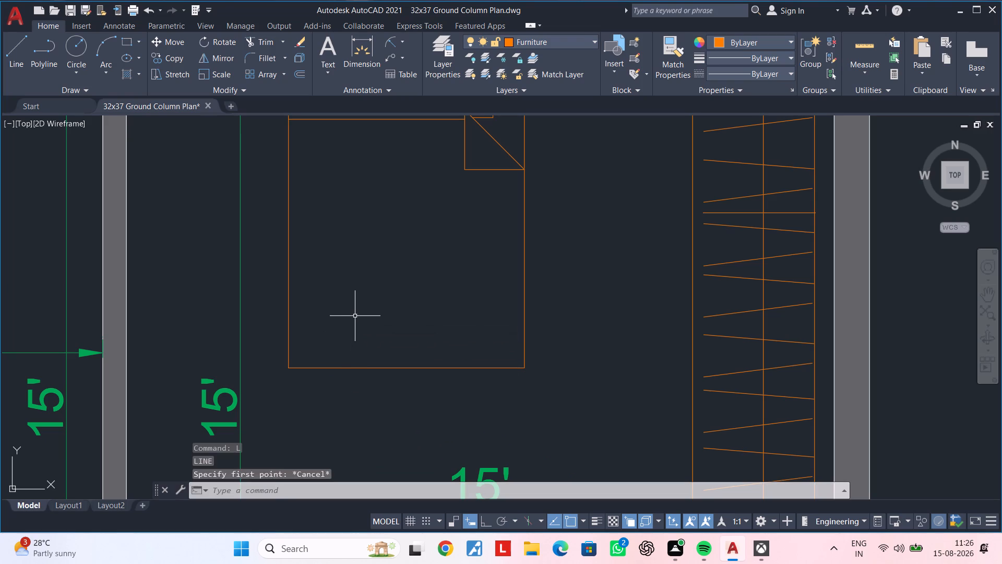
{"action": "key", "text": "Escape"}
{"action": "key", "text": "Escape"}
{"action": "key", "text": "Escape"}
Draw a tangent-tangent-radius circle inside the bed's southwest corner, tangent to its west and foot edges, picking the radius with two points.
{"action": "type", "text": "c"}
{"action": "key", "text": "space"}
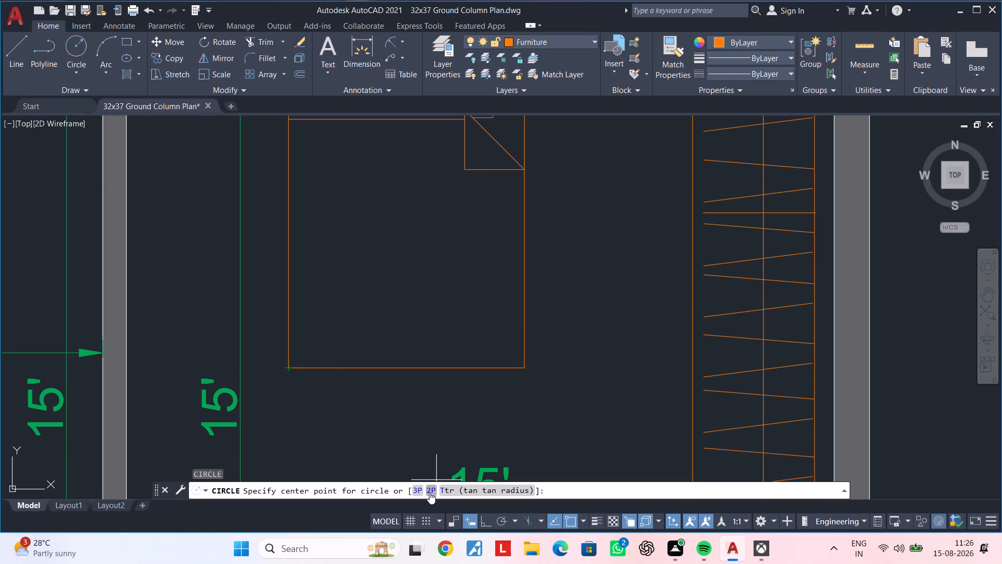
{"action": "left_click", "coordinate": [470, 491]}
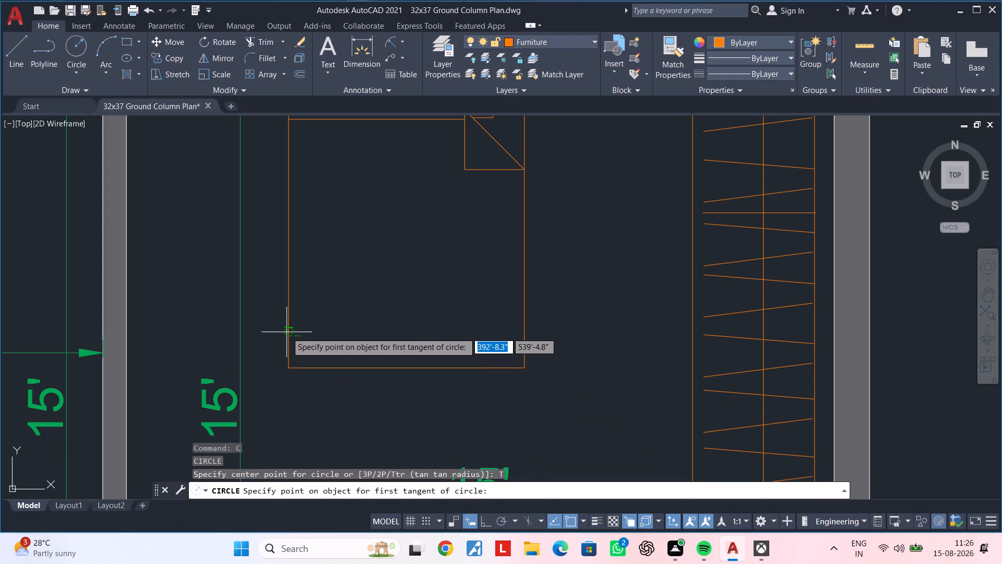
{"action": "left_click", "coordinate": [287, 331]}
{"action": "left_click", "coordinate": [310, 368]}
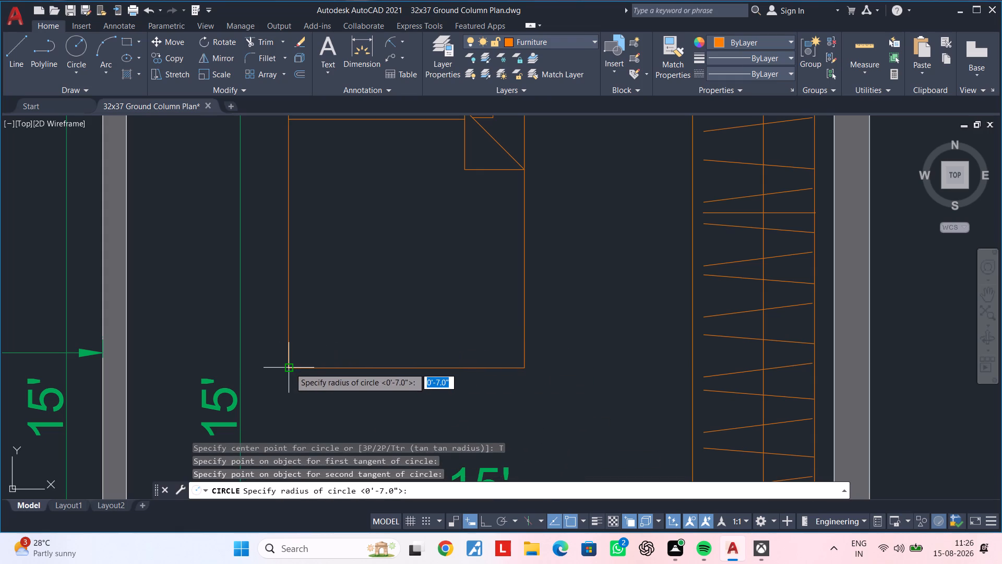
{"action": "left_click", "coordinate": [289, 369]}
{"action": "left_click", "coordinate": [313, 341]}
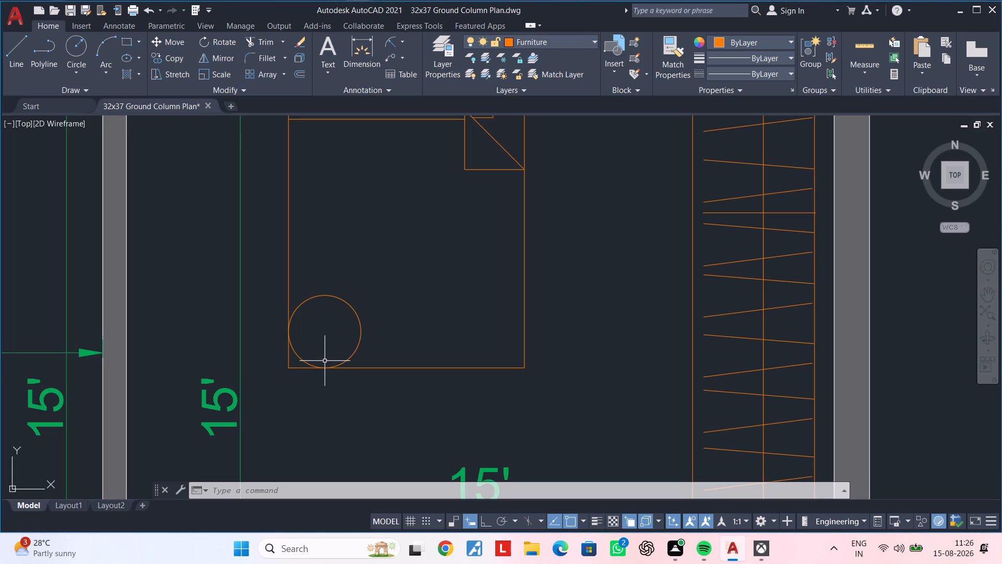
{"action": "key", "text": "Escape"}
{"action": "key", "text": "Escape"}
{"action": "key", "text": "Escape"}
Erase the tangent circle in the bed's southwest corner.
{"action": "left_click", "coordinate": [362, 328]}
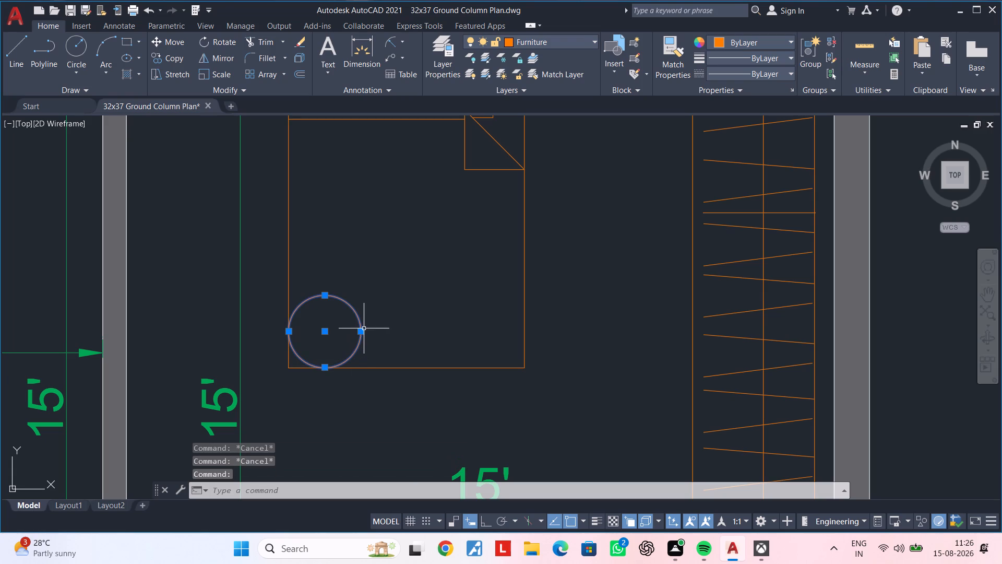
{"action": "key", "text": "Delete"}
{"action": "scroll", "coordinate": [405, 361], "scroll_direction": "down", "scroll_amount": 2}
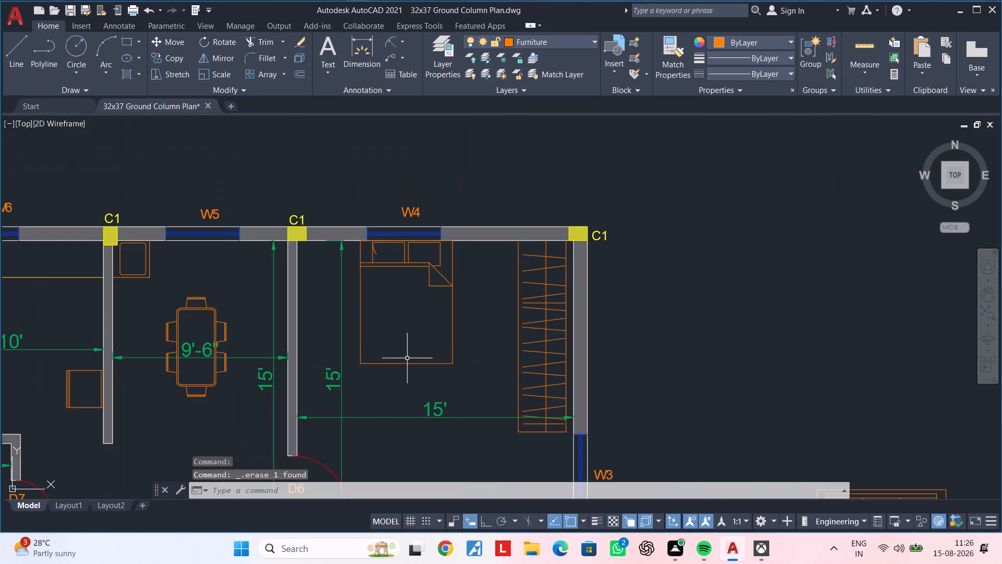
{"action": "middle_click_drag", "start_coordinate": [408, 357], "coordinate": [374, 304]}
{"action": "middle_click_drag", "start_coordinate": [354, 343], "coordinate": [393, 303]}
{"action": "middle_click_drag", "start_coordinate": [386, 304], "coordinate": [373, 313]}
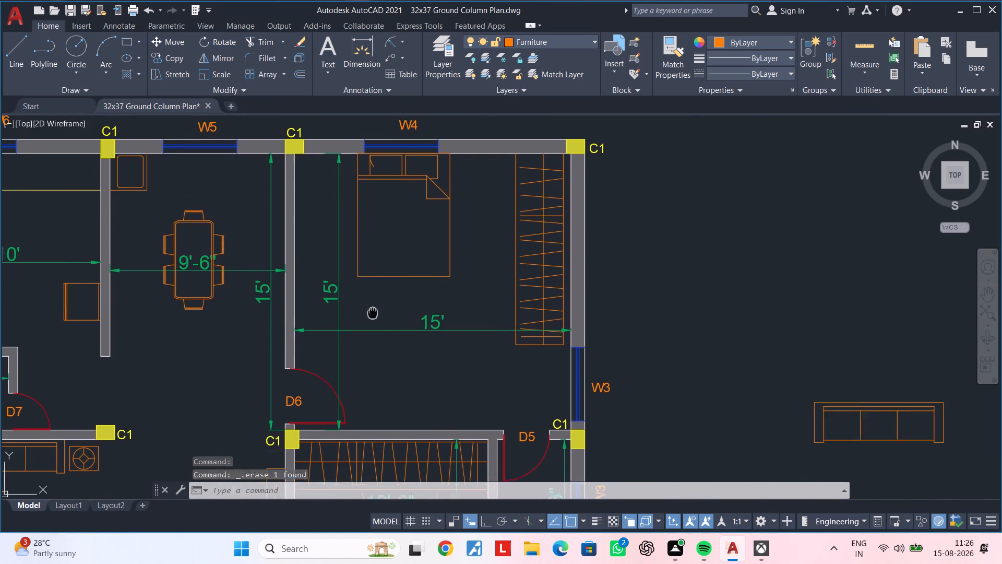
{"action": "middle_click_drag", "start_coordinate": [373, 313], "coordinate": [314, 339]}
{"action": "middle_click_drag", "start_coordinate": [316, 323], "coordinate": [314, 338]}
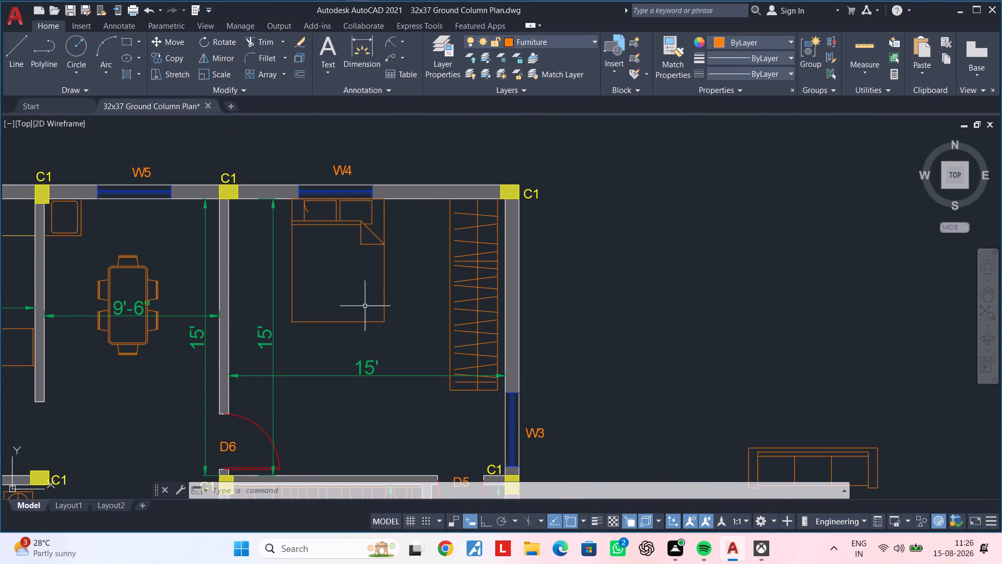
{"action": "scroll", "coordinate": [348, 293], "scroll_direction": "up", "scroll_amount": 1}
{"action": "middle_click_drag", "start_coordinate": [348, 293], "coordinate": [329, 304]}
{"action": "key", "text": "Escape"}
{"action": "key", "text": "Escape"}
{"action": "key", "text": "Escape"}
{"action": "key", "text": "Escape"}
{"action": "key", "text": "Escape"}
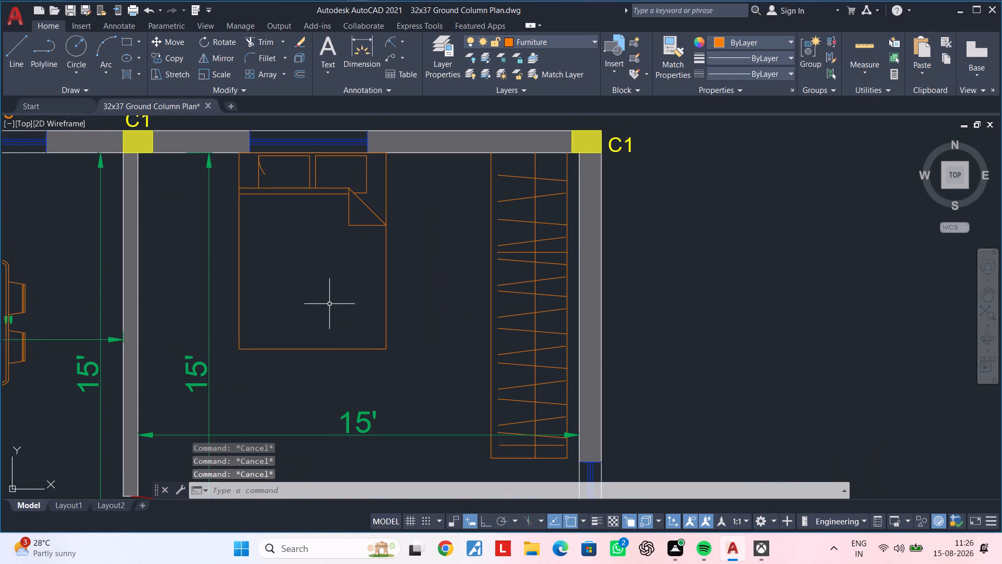
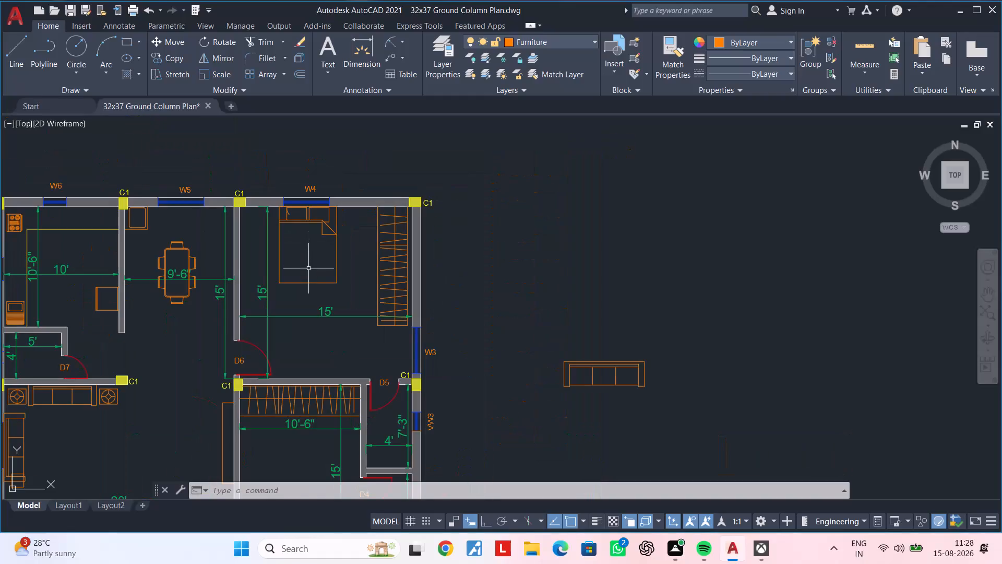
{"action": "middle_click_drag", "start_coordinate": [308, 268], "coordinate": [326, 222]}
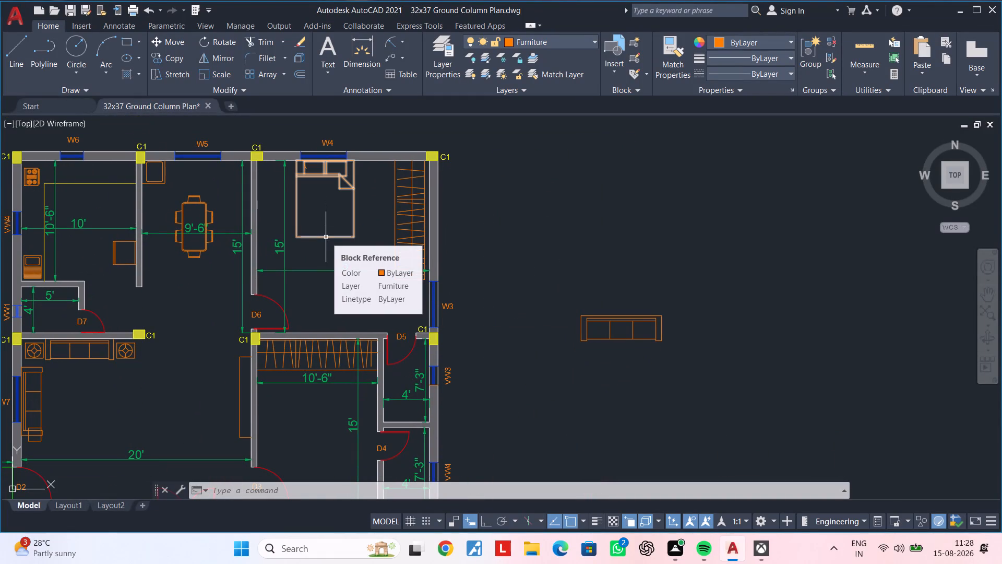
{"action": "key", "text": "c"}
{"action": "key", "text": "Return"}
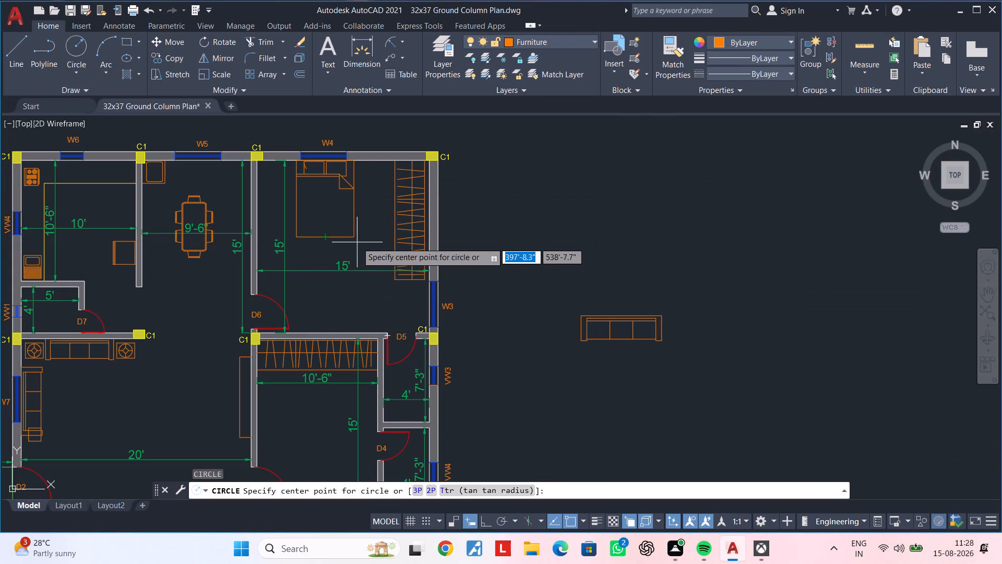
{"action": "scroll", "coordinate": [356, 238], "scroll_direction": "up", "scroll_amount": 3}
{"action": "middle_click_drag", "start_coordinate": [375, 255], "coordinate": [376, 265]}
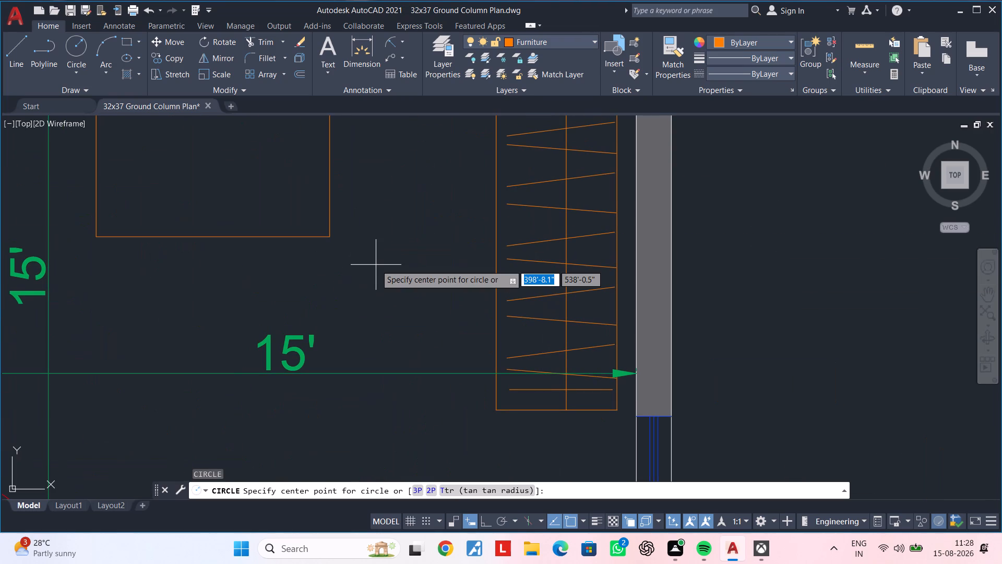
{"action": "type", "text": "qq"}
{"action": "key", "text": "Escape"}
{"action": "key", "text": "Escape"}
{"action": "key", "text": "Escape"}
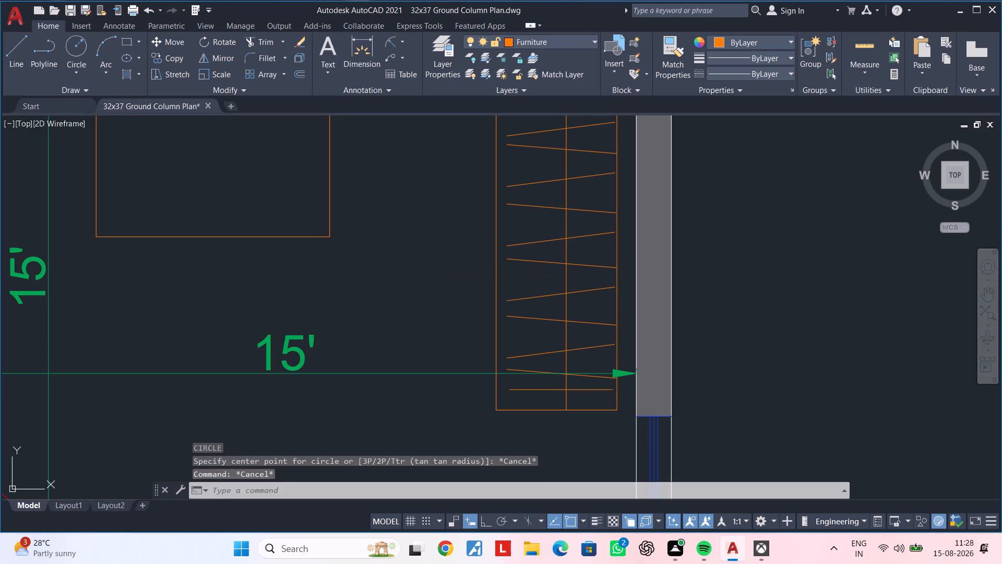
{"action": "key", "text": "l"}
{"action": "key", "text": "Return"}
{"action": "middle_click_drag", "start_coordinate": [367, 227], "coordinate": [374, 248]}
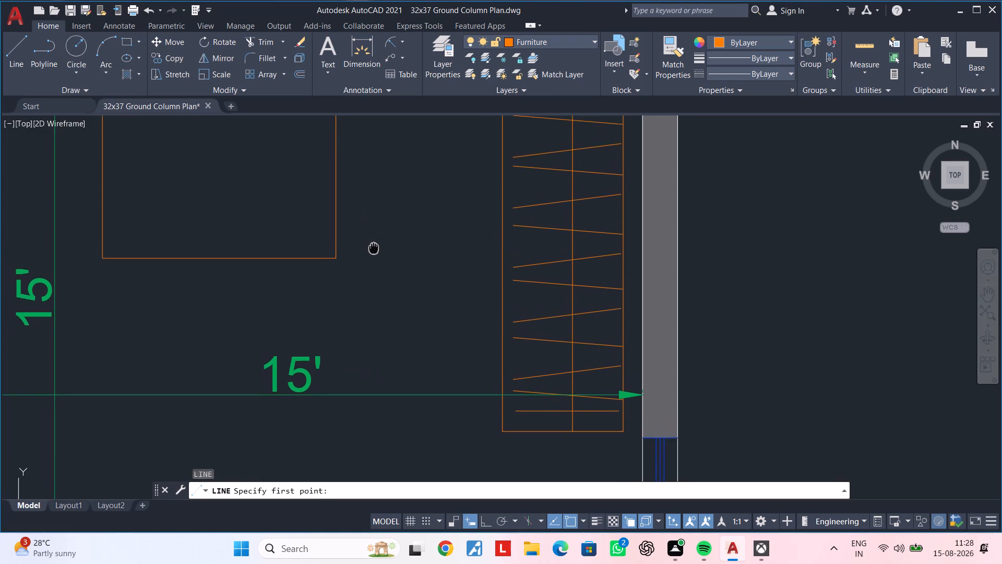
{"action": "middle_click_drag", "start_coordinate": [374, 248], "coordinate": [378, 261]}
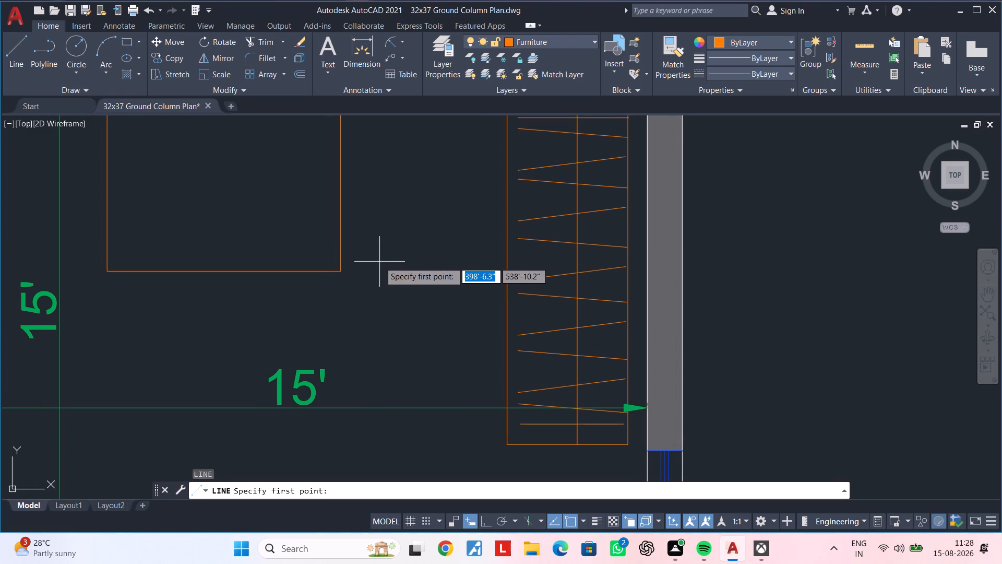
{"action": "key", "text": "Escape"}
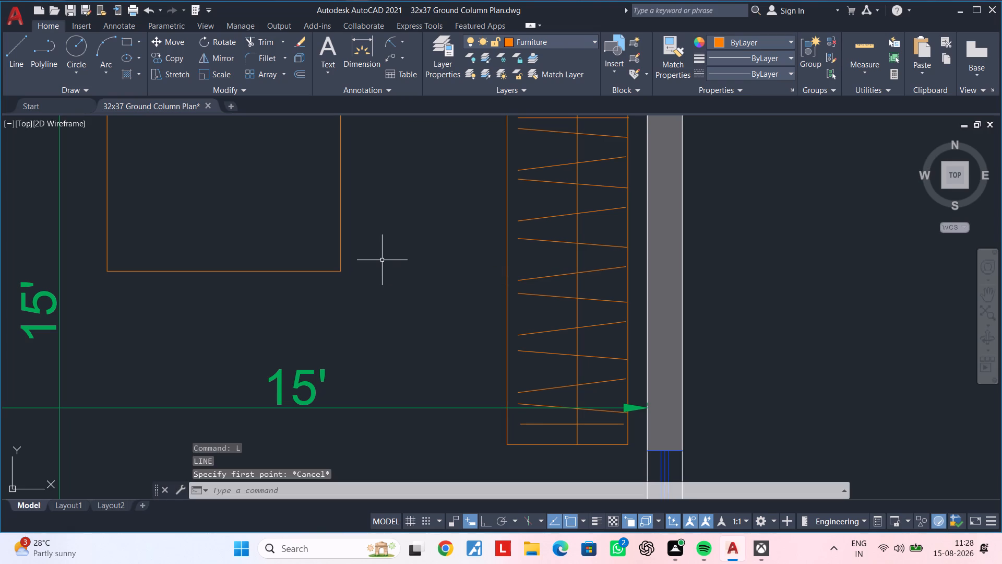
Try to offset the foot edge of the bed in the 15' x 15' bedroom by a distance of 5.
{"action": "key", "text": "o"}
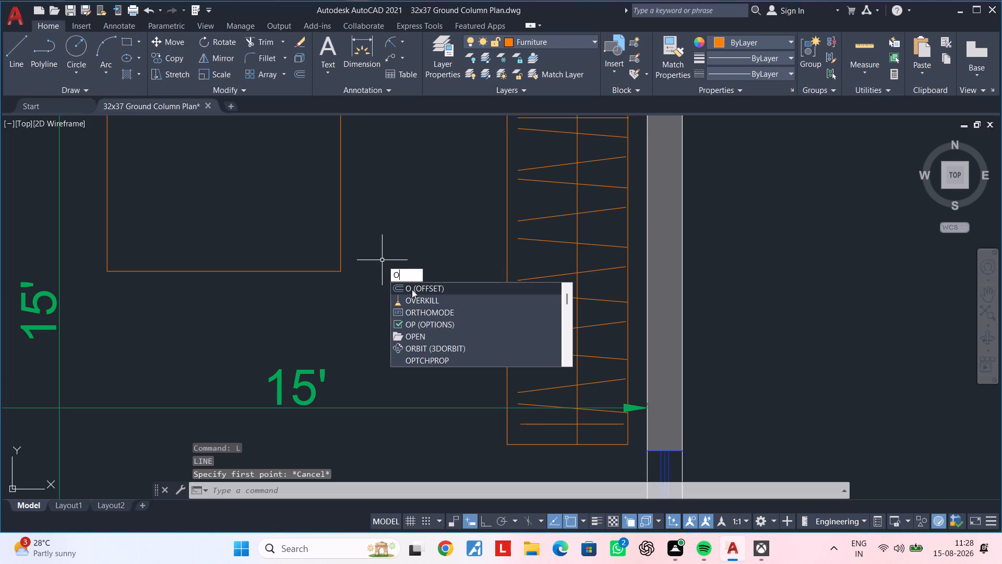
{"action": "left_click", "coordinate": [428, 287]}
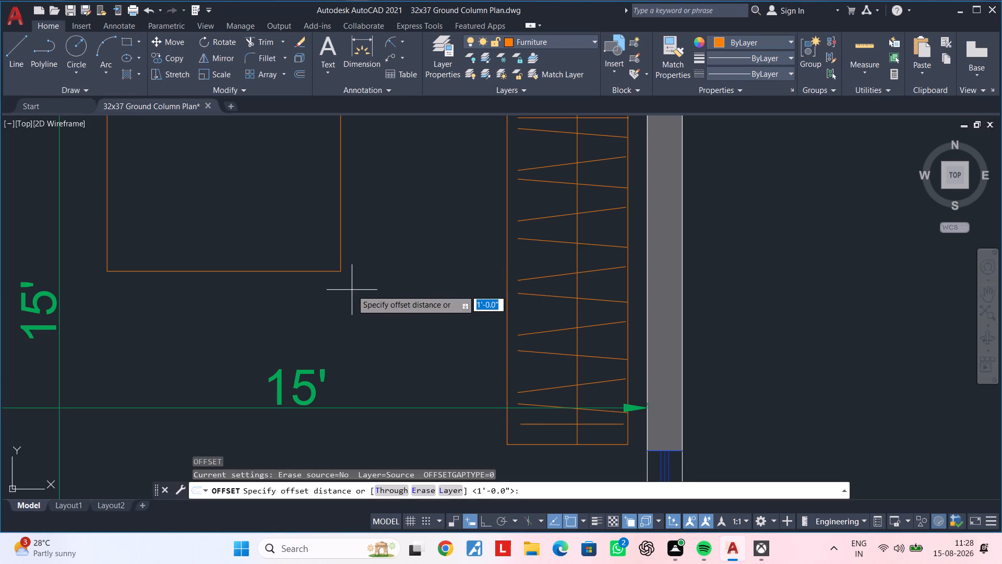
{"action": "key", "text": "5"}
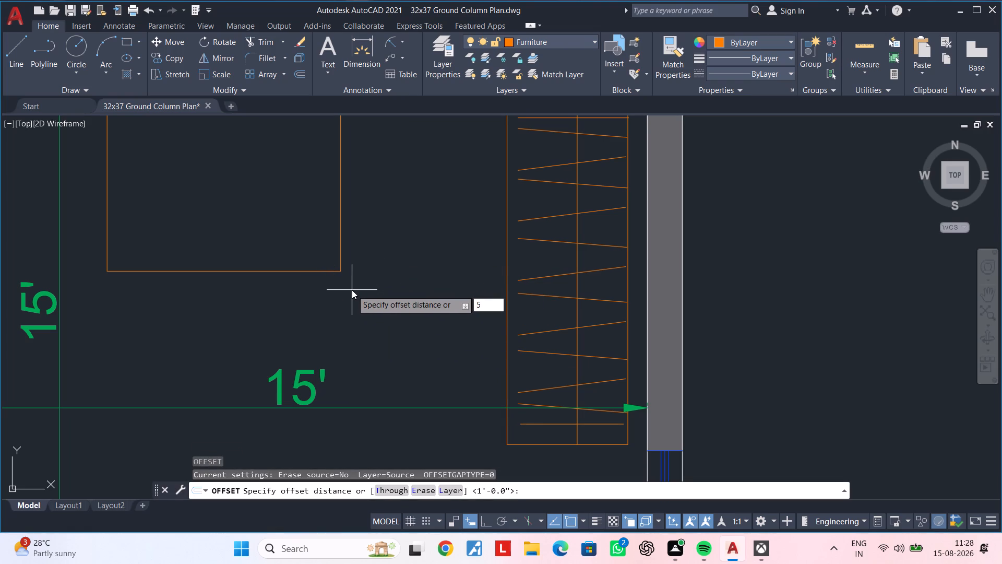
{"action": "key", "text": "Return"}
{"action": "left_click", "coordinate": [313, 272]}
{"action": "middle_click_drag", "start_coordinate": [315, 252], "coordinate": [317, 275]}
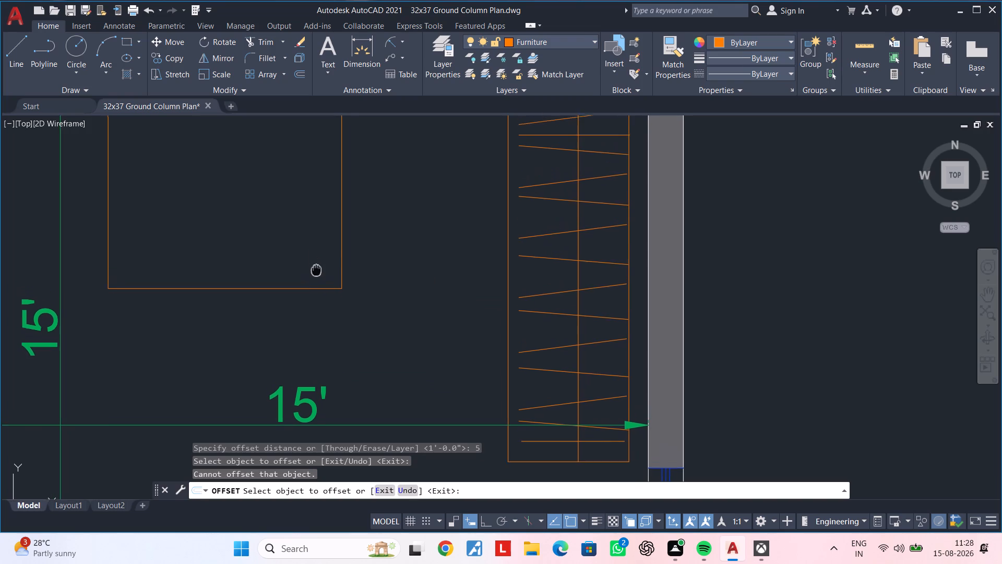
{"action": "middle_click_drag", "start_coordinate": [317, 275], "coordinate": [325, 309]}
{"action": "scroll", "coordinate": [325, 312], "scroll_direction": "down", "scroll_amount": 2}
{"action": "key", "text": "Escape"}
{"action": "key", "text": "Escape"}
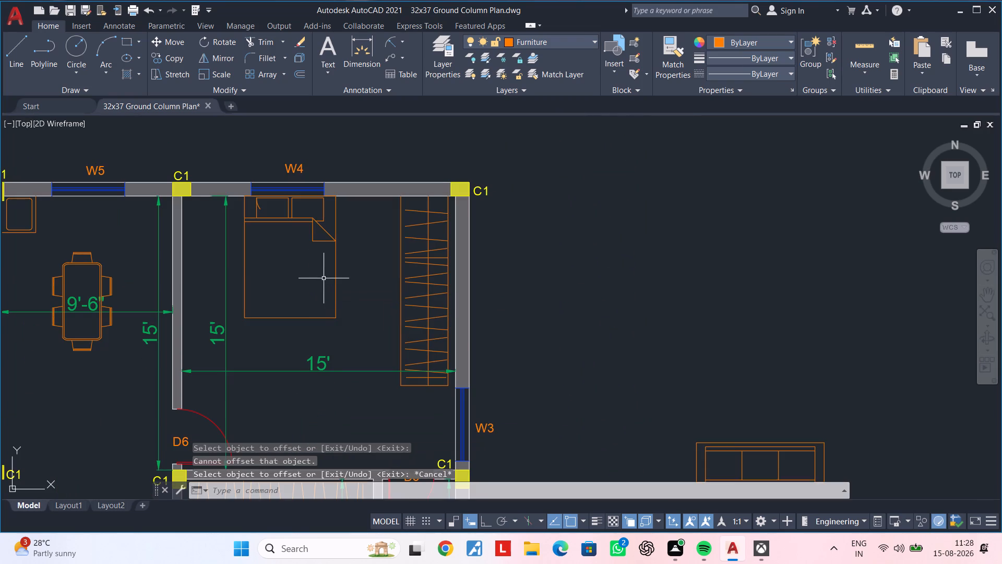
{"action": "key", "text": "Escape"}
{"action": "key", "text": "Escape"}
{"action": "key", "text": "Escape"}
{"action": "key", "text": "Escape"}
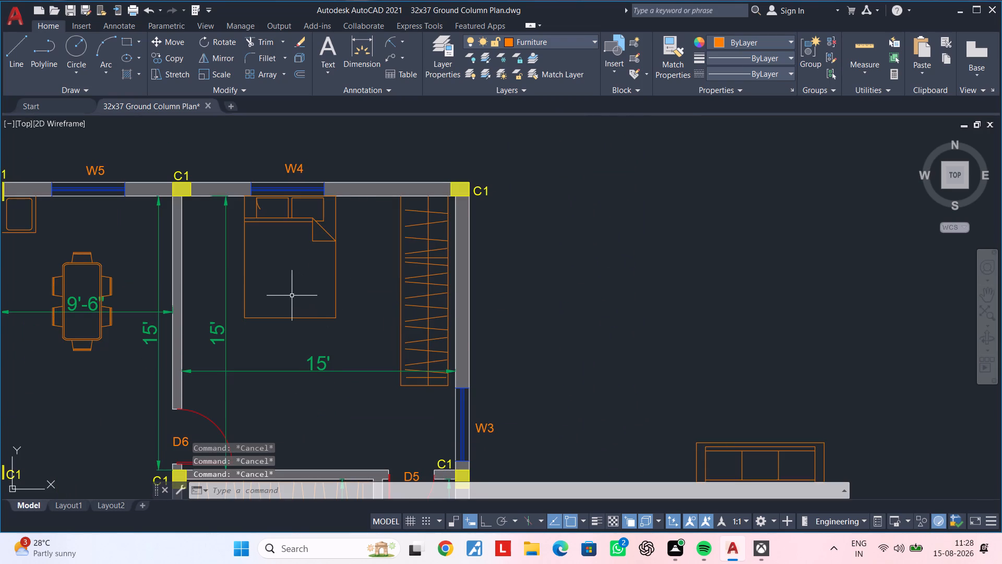
Draw a horizontal guide line about 2'-9" long from the bed's wardrobe-side edge inward, a little above the foot edge.
{"action": "key", "text": "l"}
{"action": "key", "text": "Return"}
{"action": "scroll", "coordinate": [341, 290], "scroll_direction": "up", "scroll_amount": 3}
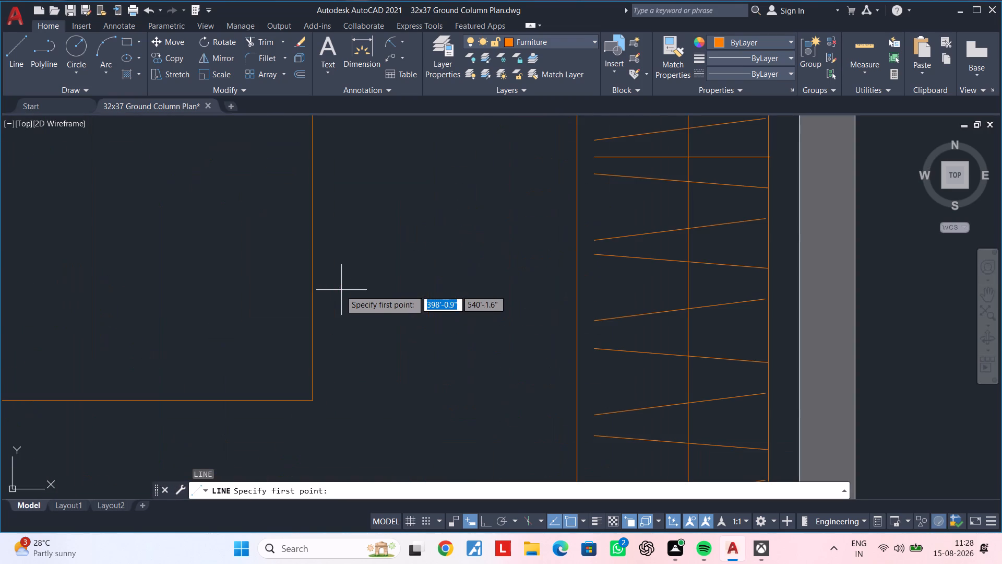
{"action": "left_click", "coordinate": [313, 287]}
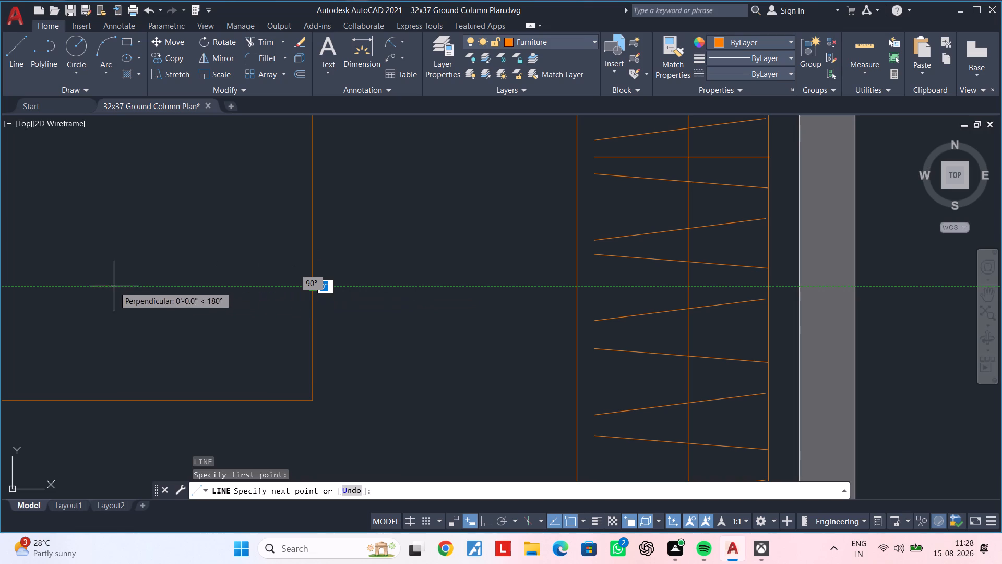
{"action": "left_click", "coordinate": [145, 283]}
{"action": "left_click", "coordinate": [110, 287]}
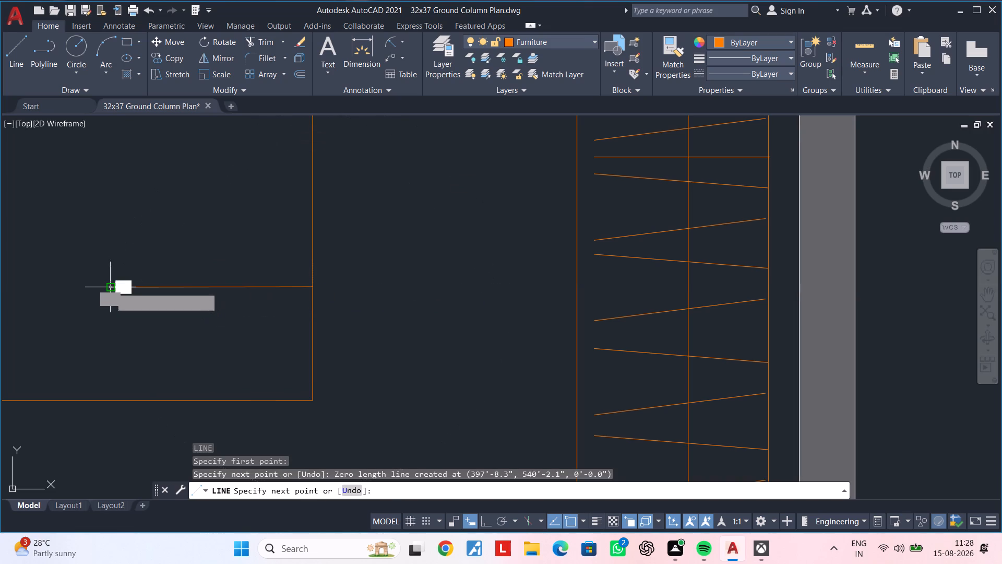
{"action": "scroll", "coordinate": [121, 287], "scroll_direction": "down", "scroll_amount": 1}
{"action": "key", "text": "Escape"}
{"action": "key", "text": "Escape"}
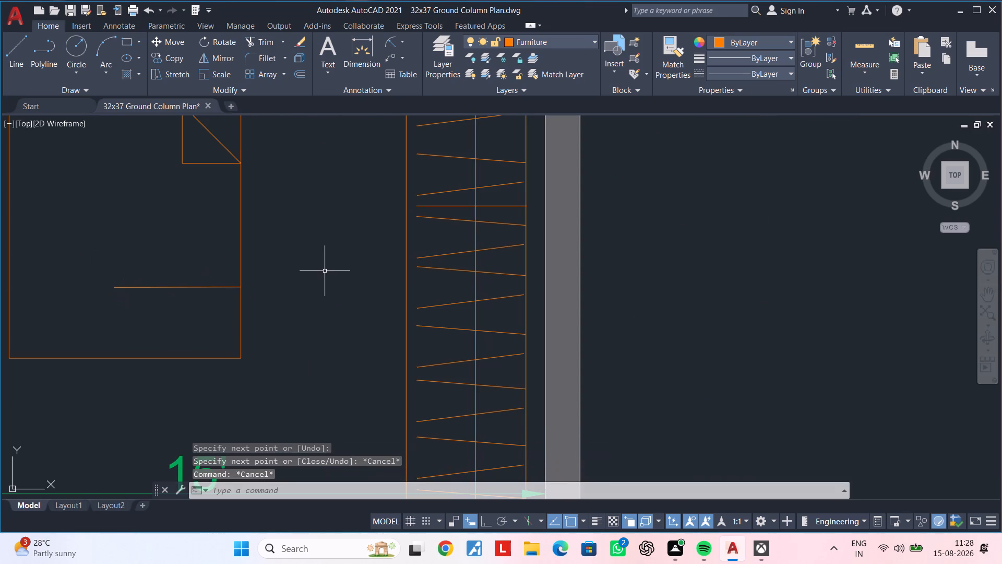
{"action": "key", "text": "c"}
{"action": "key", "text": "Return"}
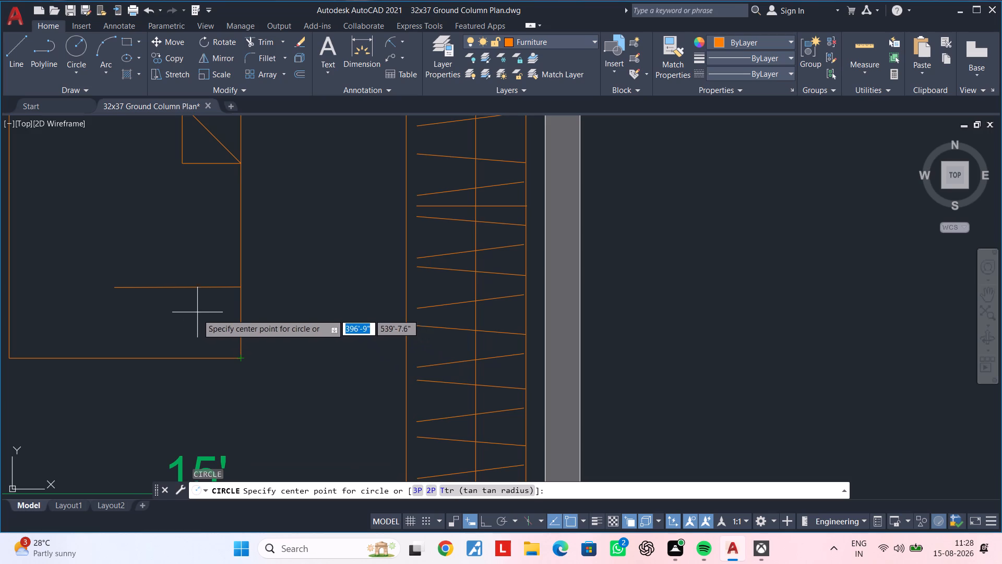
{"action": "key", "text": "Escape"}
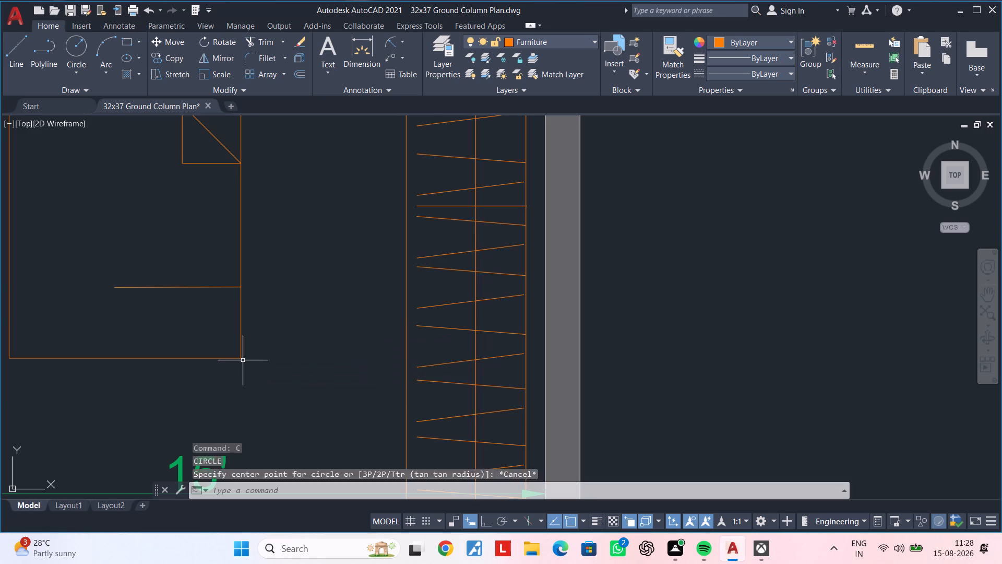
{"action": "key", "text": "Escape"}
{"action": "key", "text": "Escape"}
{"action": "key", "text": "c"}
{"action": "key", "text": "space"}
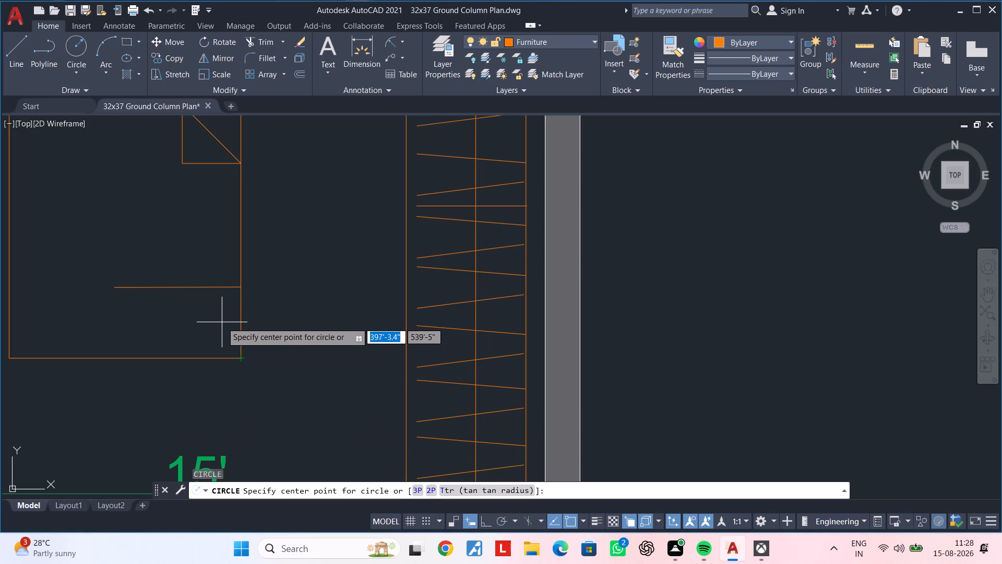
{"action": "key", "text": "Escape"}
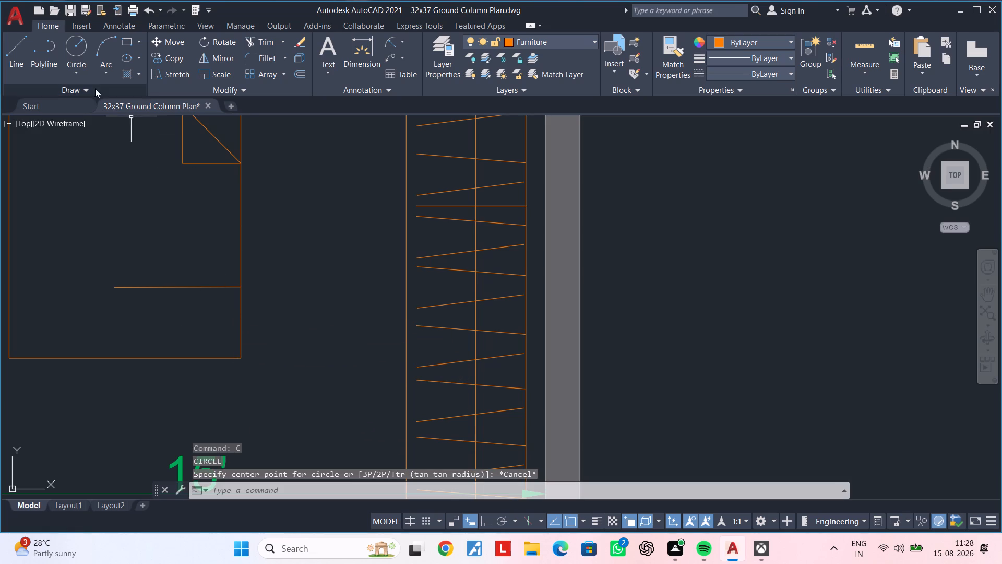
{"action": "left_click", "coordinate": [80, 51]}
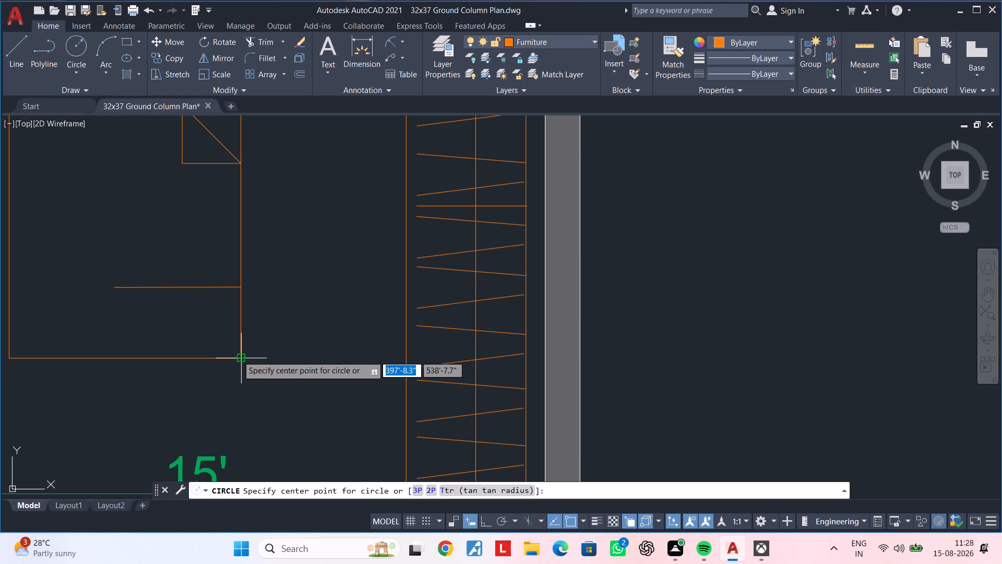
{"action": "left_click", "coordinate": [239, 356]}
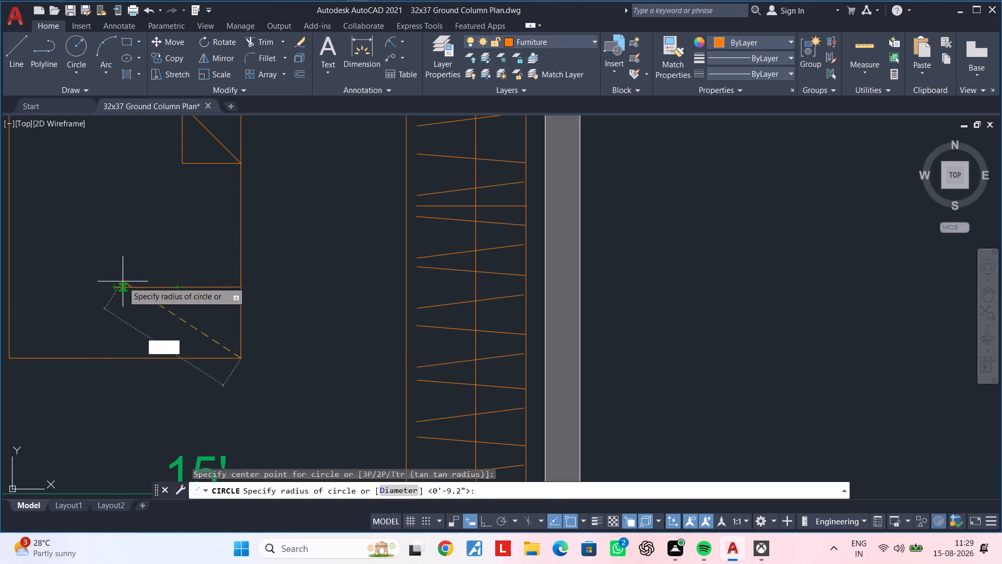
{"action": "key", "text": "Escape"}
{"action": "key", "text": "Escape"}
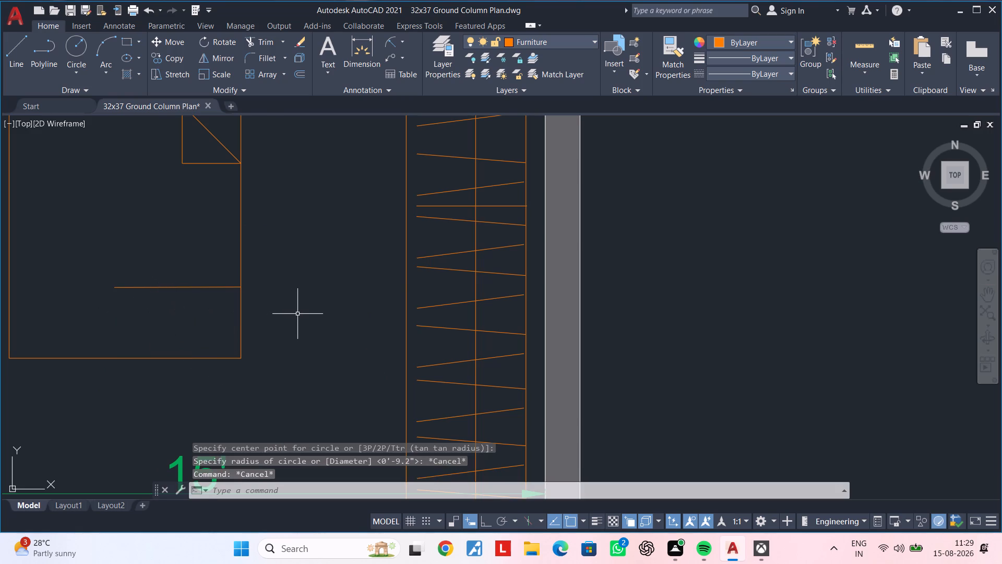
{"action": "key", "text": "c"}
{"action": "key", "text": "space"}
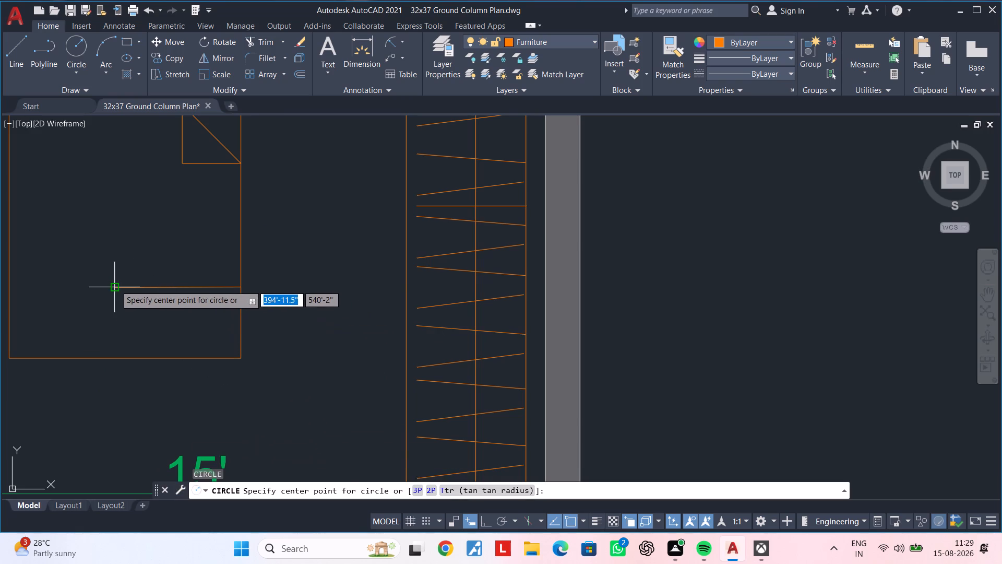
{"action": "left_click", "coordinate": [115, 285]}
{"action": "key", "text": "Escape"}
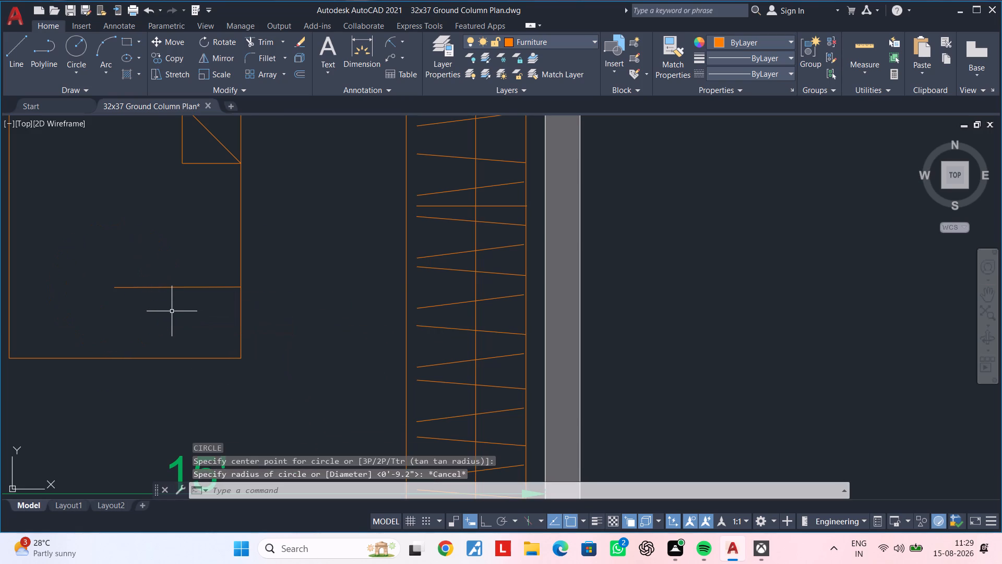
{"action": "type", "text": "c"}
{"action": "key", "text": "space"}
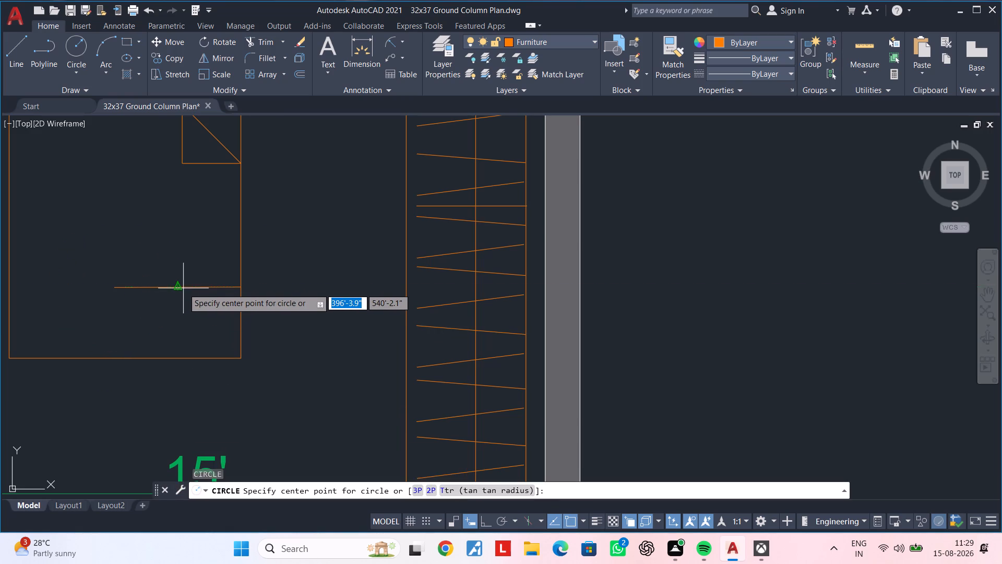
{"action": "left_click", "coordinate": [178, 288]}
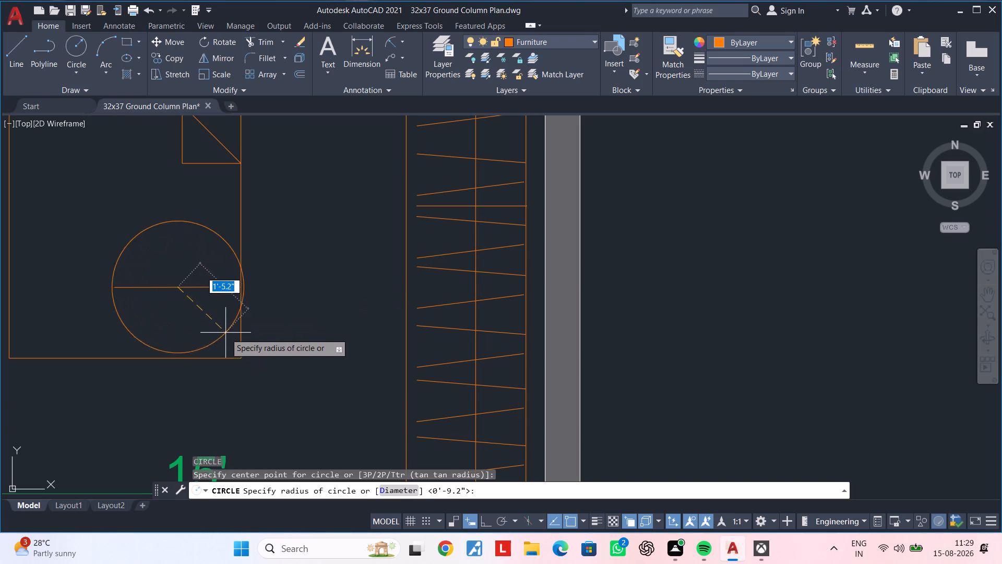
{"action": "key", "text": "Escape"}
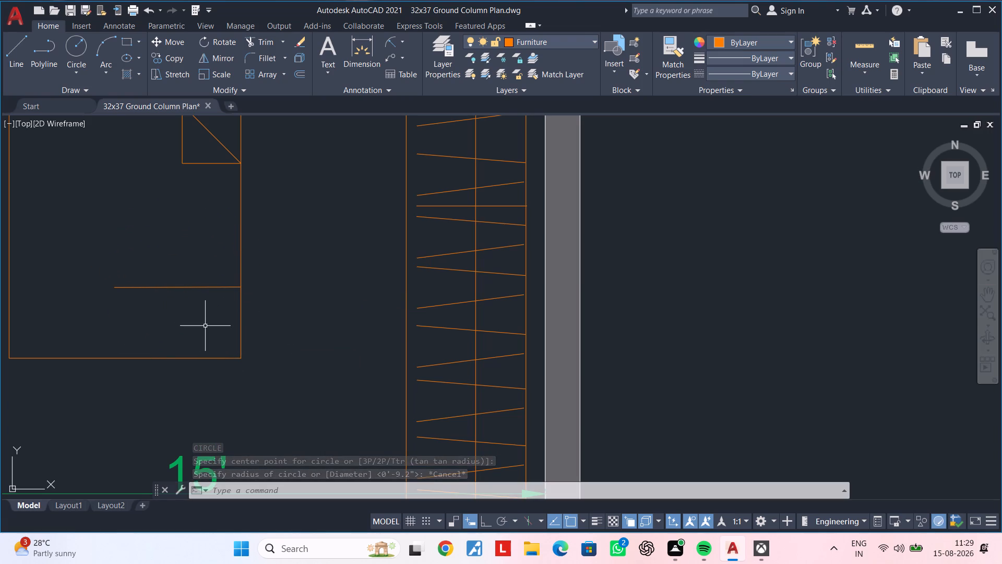
Draw a circle centred on the guide line's midpoint, passing through the bed's foot corner nearest the wardrobe.
{"action": "type", "text": "c"}
{"action": "key", "text": "space"}
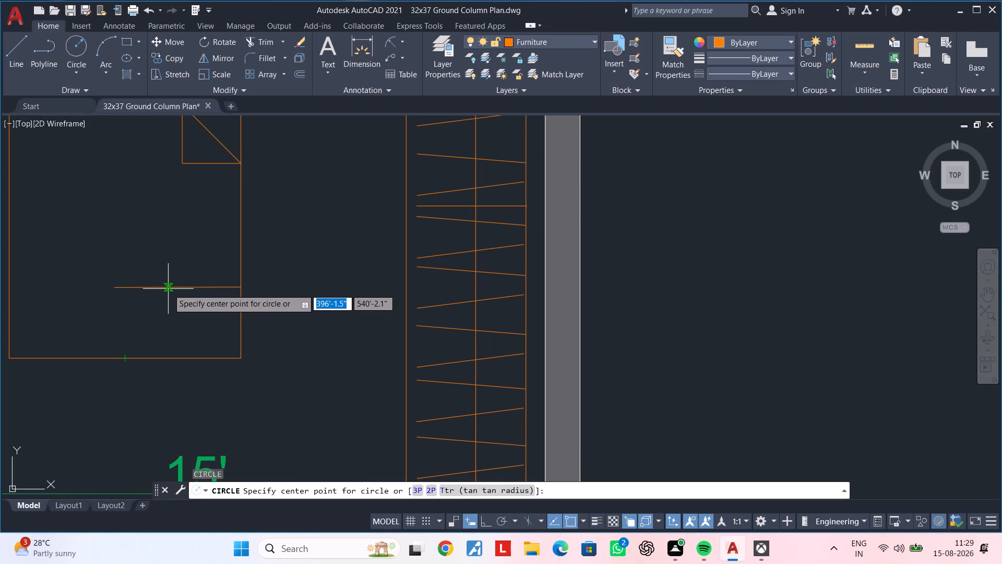
{"action": "double_click", "coordinate": [181, 286]}
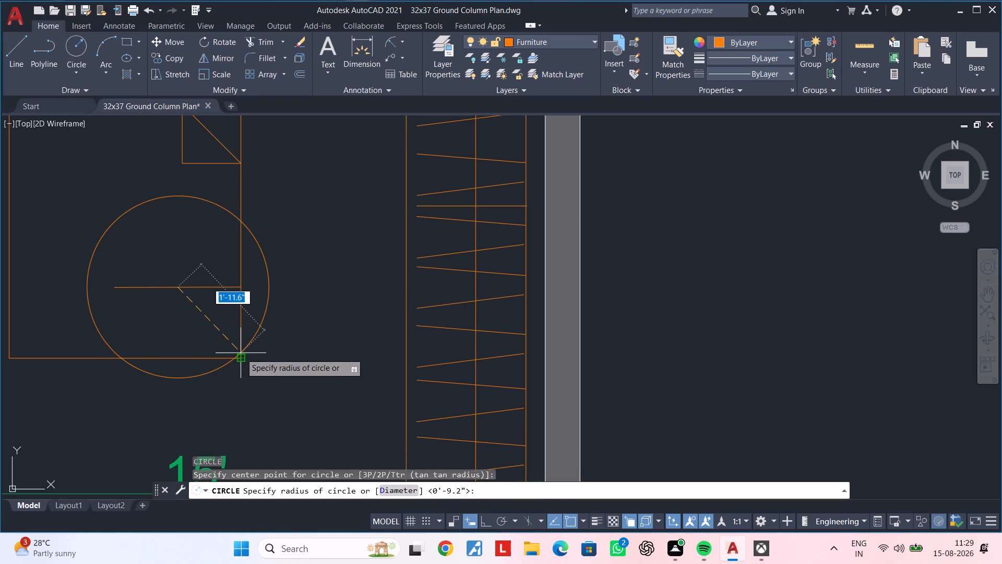
{"action": "left_click", "coordinate": [241, 353]}
{"action": "key", "text": "Escape"}
{"action": "key", "text": "Escape"}
{"action": "key", "text": "Escape"}
{"action": "key", "text": "Escape"}
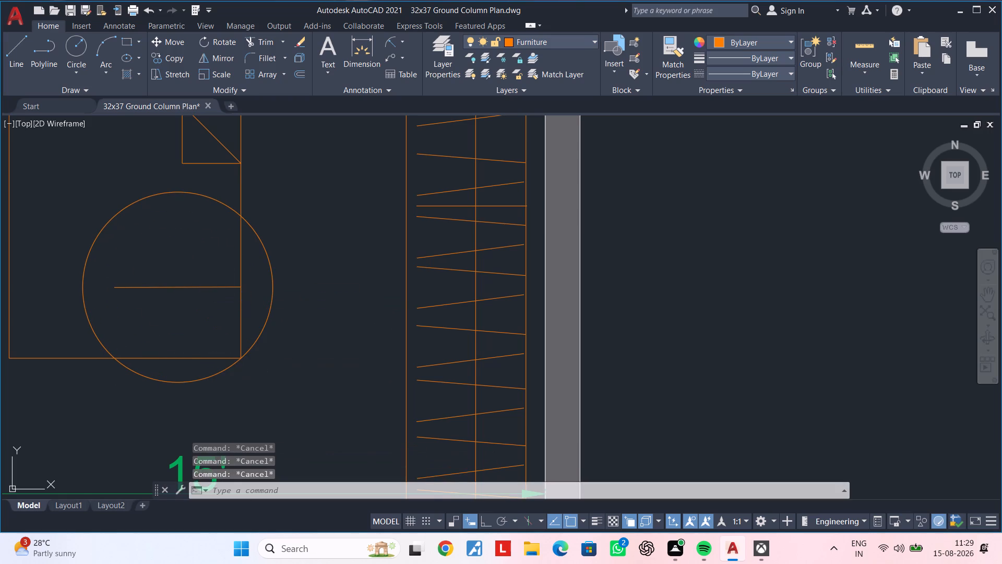
Trim the circle to leave only the arc beyond the bed's foot edge, and remove the guide line.
{"action": "key", "text": "t"}
{"action": "key", "text": "r"}
{"action": "key", "text": "space"}
{"action": "left_click", "coordinate": [249, 350]}
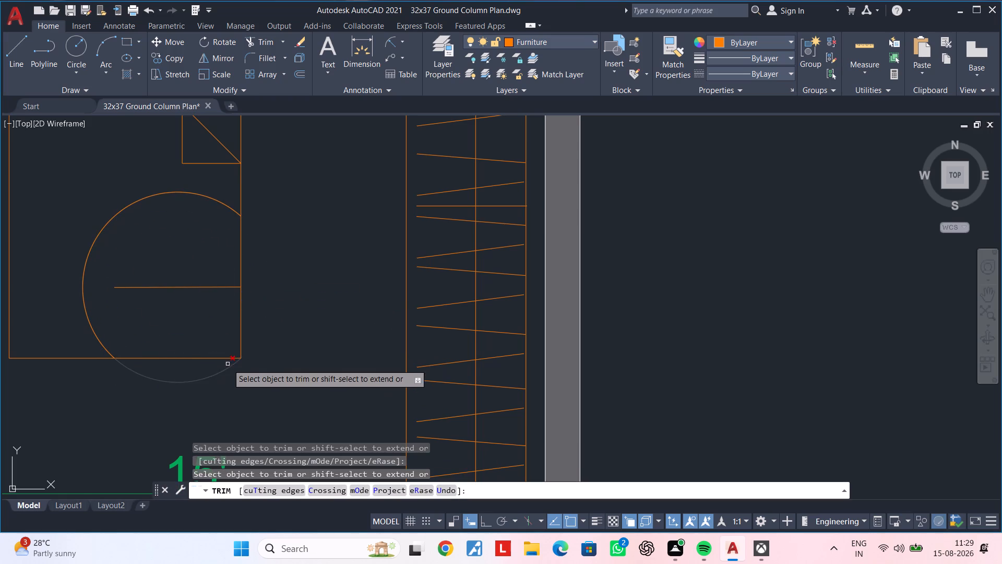
{"action": "left_click", "coordinate": [98, 339]}
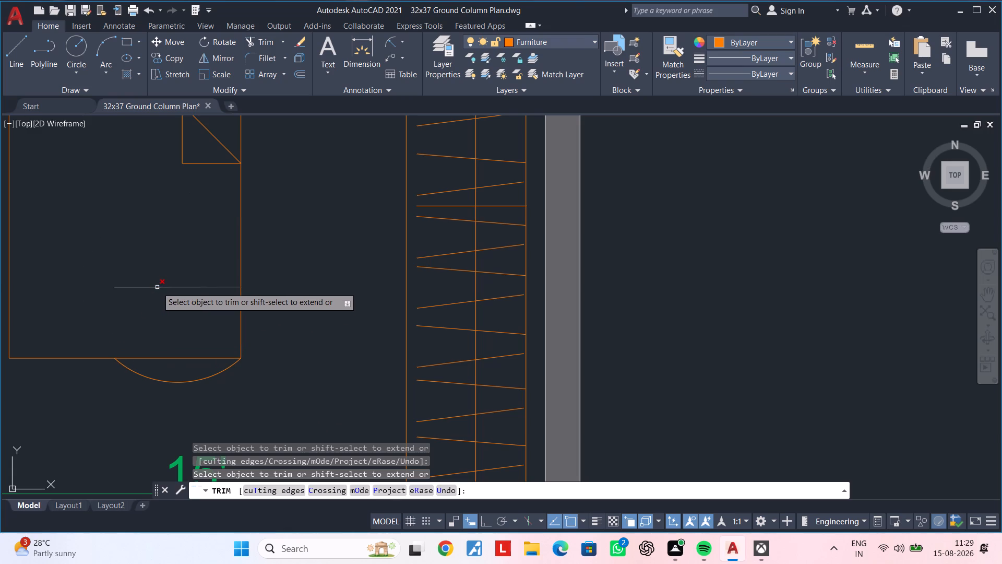
{"action": "left_click", "coordinate": [157, 287]}
{"action": "key", "text": "Escape"}
{"action": "key", "text": "Escape"}
{"action": "key", "text": "Escape"}
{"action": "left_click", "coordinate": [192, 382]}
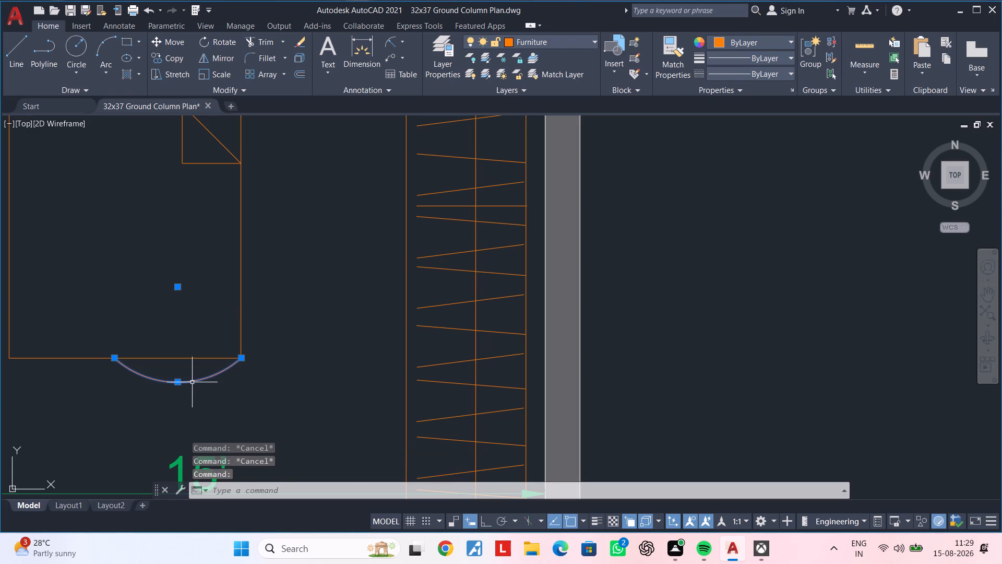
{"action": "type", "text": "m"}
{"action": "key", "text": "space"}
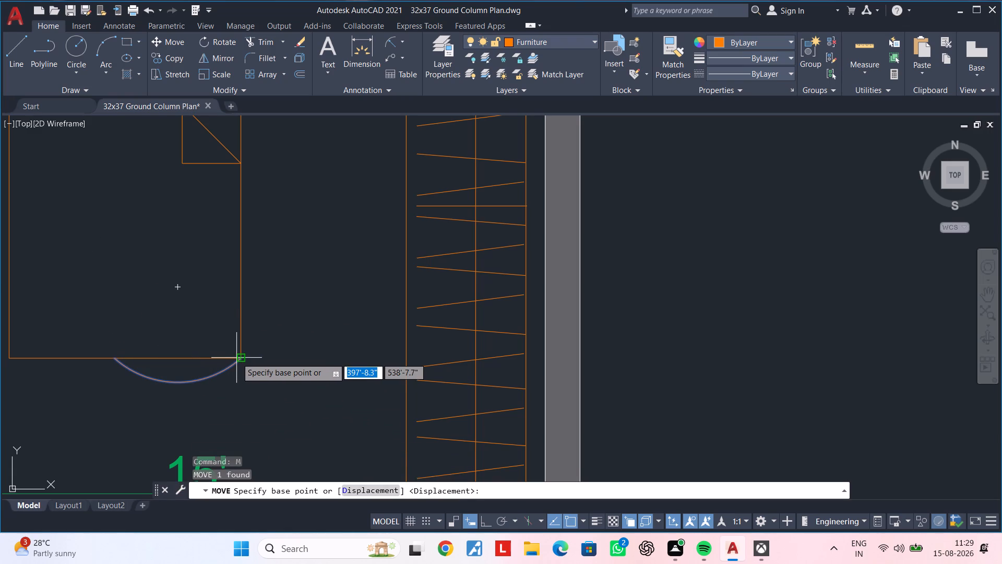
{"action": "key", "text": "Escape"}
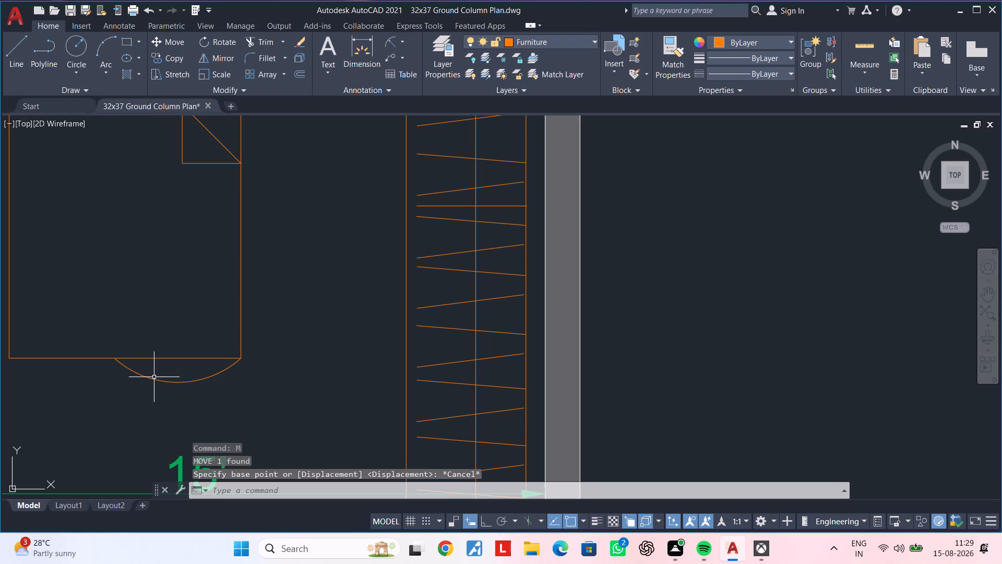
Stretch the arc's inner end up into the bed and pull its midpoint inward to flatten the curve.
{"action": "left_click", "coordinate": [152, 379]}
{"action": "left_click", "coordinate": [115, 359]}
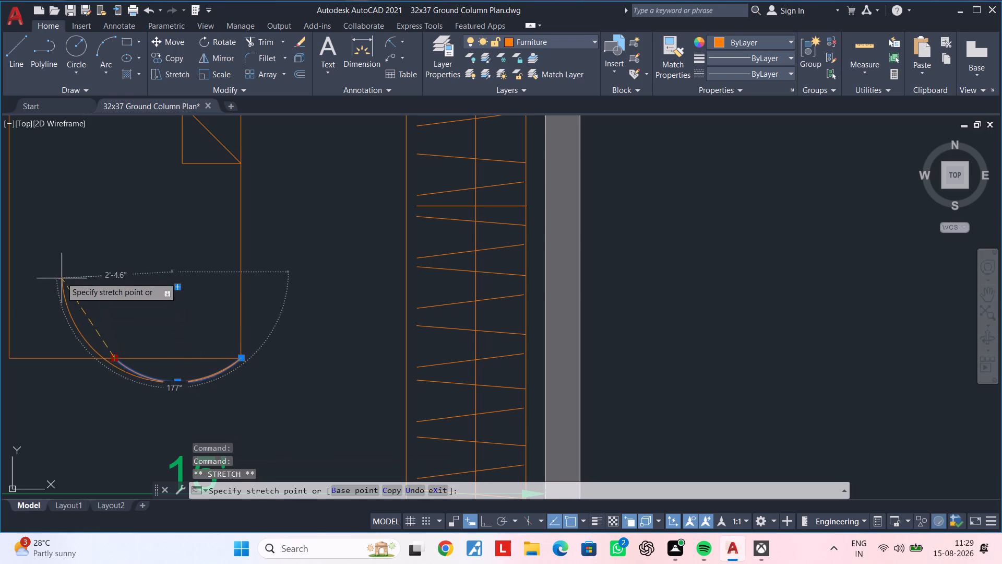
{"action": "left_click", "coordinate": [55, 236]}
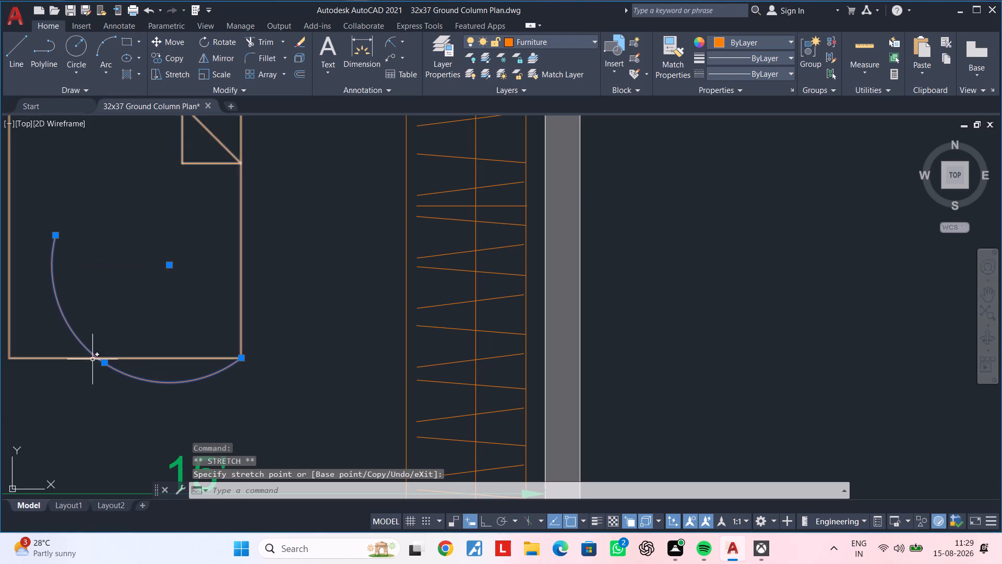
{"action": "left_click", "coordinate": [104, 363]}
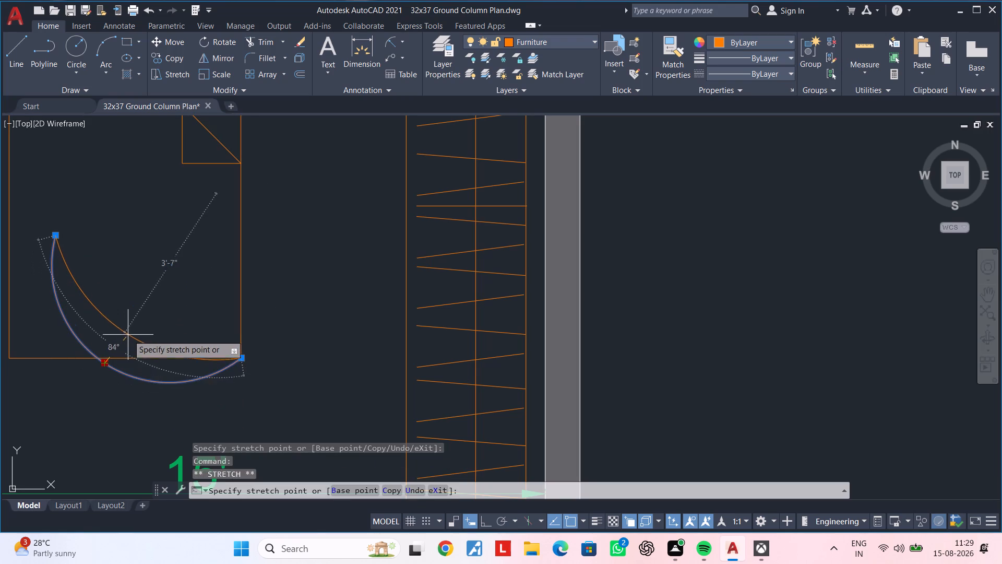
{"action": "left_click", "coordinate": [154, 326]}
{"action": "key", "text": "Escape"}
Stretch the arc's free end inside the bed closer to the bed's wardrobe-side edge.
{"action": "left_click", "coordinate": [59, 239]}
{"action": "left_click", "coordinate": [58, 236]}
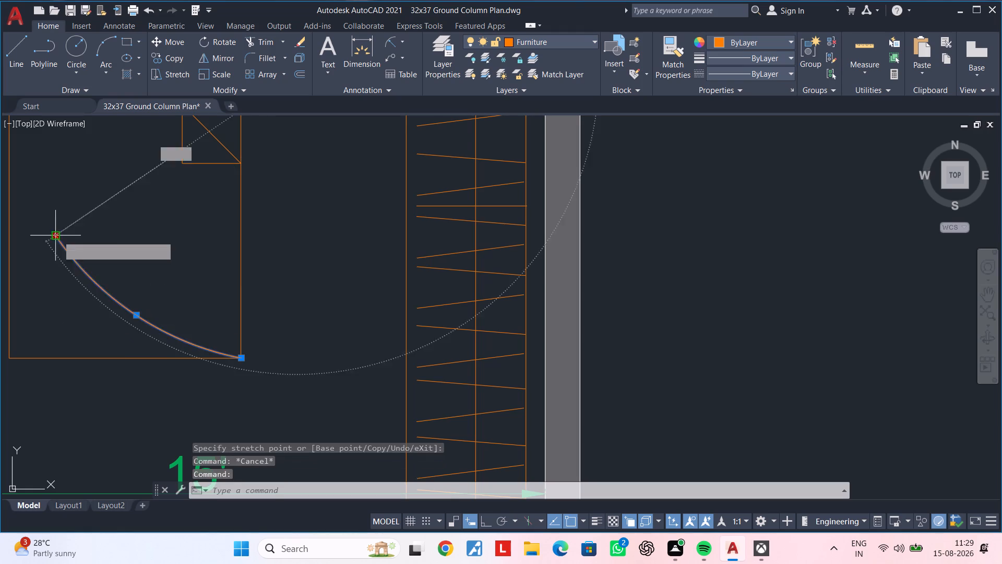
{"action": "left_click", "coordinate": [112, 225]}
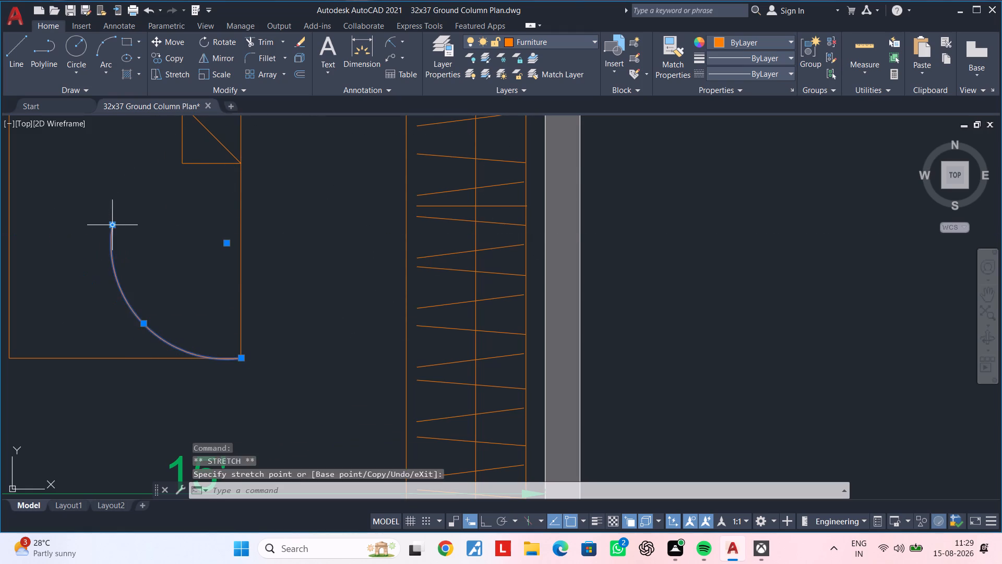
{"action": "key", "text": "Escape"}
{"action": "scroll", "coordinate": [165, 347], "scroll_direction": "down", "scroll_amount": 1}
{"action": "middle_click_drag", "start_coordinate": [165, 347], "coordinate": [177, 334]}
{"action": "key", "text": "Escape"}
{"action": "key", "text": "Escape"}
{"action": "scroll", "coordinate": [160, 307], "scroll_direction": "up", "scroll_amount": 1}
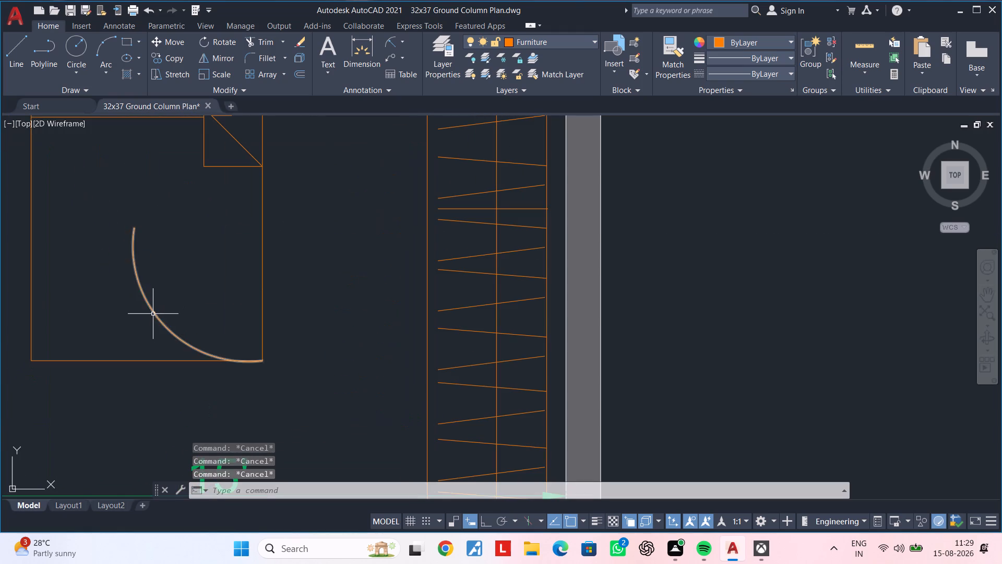
Stretch the arc's free end down closer to the bed's foot edge, and bulge its midpoint outward past that edge.
{"action": "left_click", "coordinate": [153, 314]}
{"action": "left_click", "coordinate": [134, 228]}
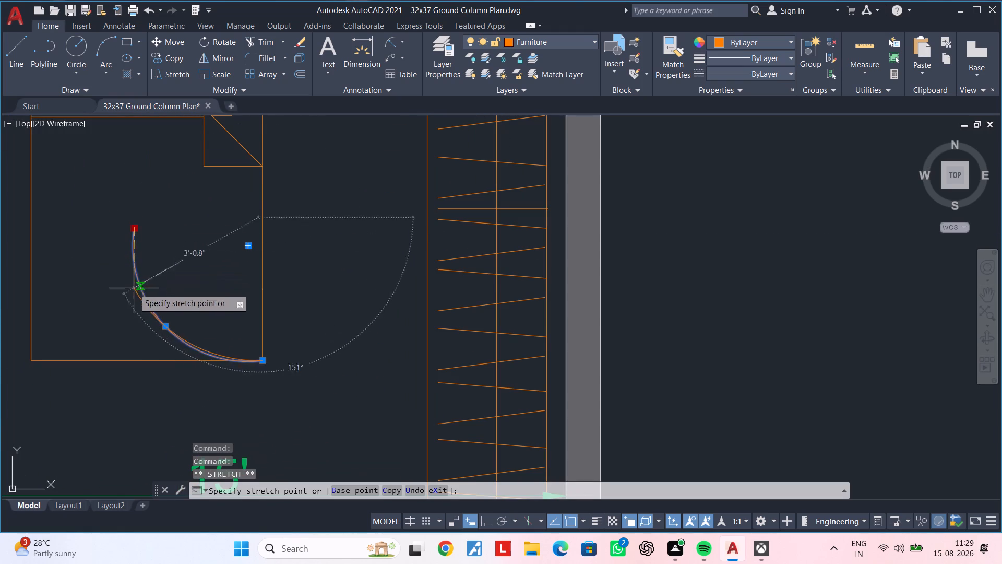
{"action": "left_click", "coordinate": [148, 312]}
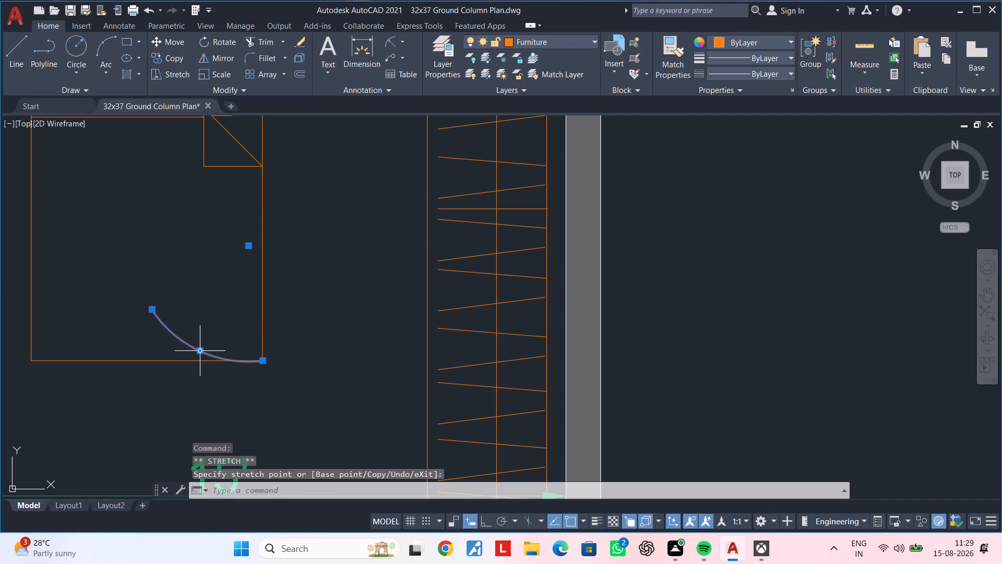
{"action": "left_click", "coordinate": [201, 352]}
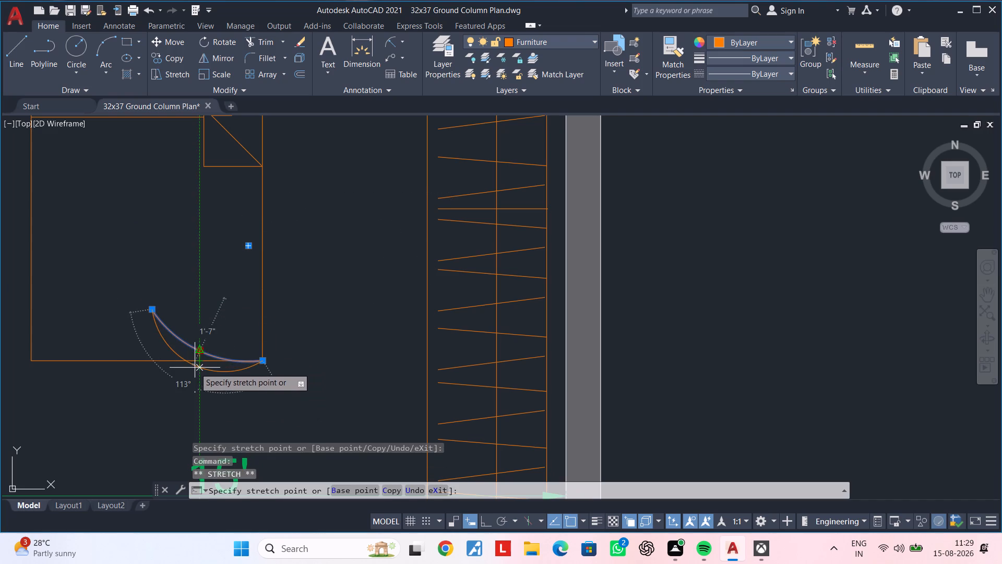
{"action": "left_click", "coordinate": [196, 369]}
{"action": "key", "text": "Escape"}
{"action": "key", "text": "Escape"}
{"action": "middle_click_drag", "start_coordinate": [195, 352], "coordinate": [199, 339]}
{"action": "left_click", "coordinate": [172, 335]}
{"action": "left_click", "coordinate": [157, 296]}
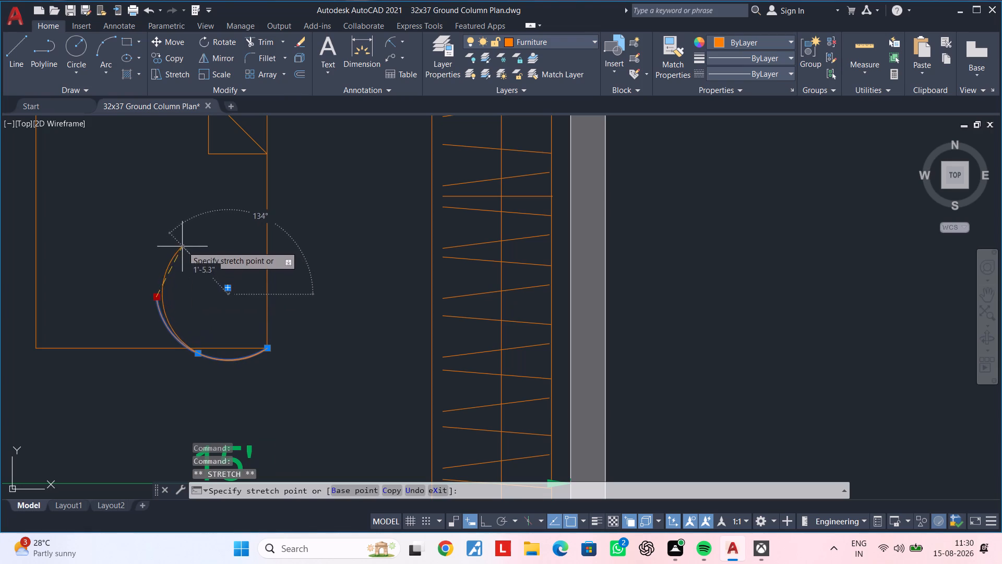
{"action": "left_click", "coordinate": [158, 295]}
{"action": "key", "text": "Escape"}
{"action": "key", "text": "Escape"}
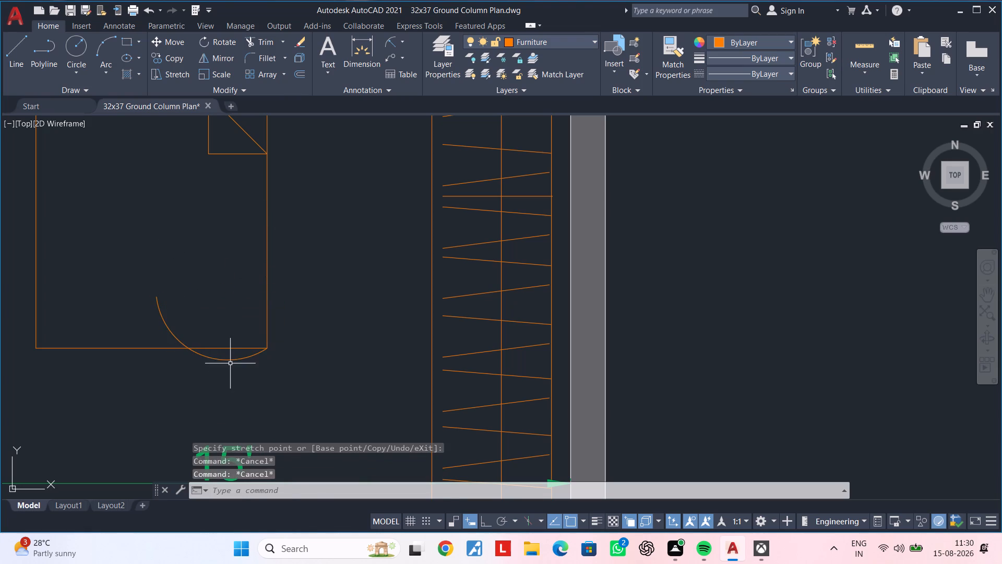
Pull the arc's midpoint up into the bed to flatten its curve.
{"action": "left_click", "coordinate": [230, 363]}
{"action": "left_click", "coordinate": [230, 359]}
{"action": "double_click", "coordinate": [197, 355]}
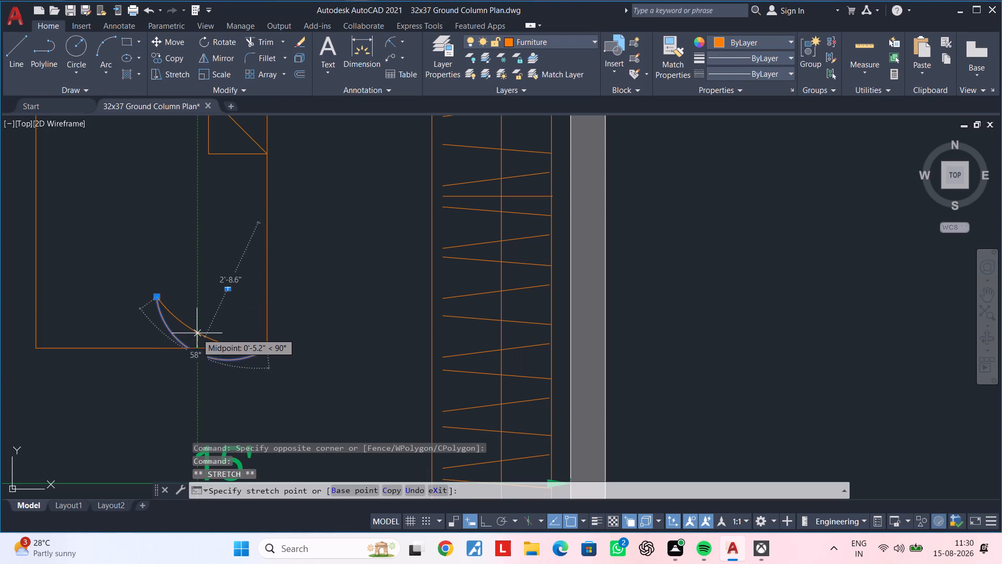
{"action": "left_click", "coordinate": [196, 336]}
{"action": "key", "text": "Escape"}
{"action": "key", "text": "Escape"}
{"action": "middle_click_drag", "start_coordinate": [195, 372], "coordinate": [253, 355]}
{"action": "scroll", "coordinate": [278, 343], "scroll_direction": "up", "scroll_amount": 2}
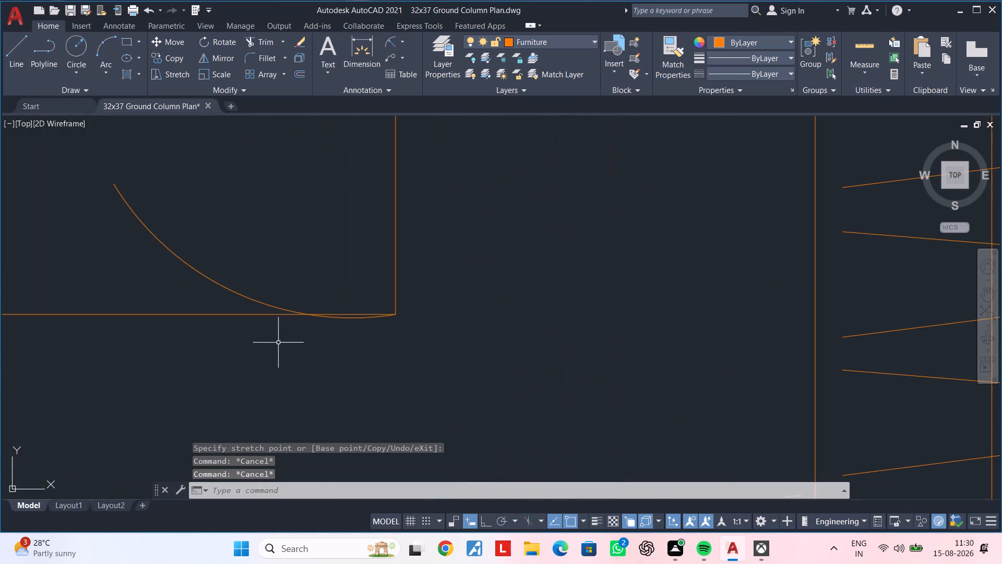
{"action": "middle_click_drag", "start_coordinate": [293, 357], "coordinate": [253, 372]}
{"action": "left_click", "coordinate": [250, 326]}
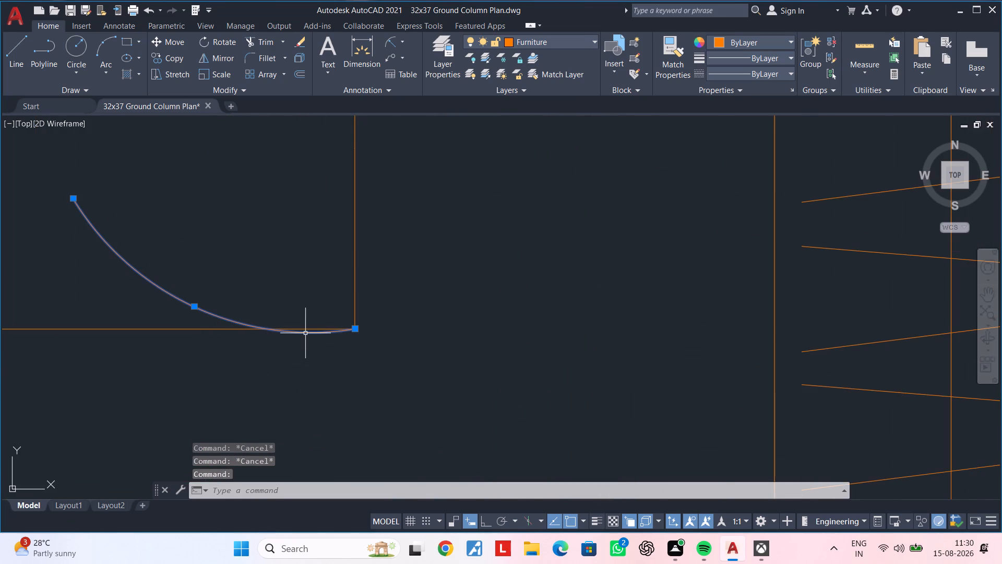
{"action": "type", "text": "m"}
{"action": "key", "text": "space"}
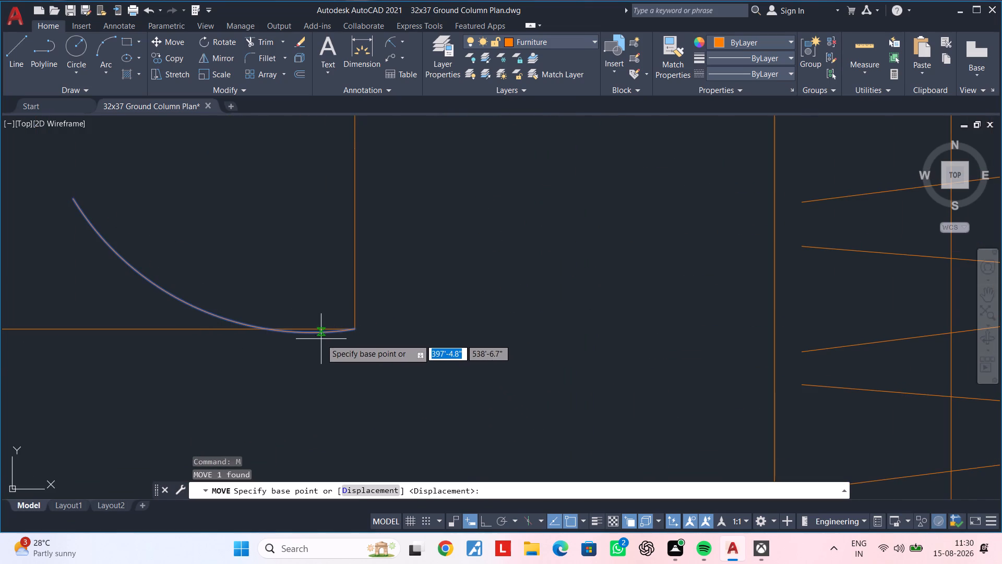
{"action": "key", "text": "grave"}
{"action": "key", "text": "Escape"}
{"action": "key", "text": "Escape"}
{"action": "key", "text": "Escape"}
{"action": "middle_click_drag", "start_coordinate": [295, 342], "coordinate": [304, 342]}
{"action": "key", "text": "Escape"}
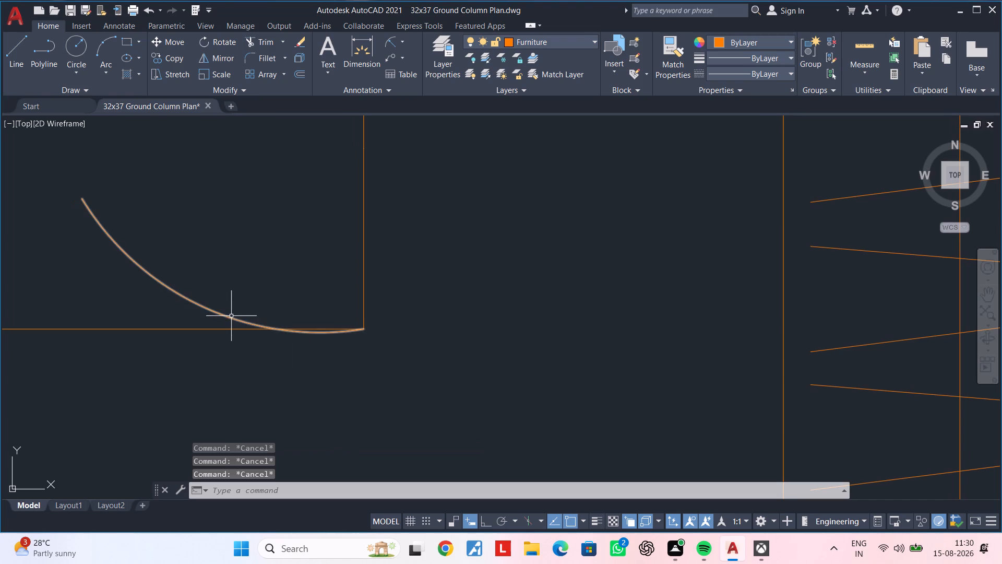
Raise the arc's midpoint slightly so the curve stays inside the bed and meets the foot edge at the corner.
{"action": "left_click", "coordinate": [231, 316]}
{"action": "left_click", "coordinate": [206, 309]}
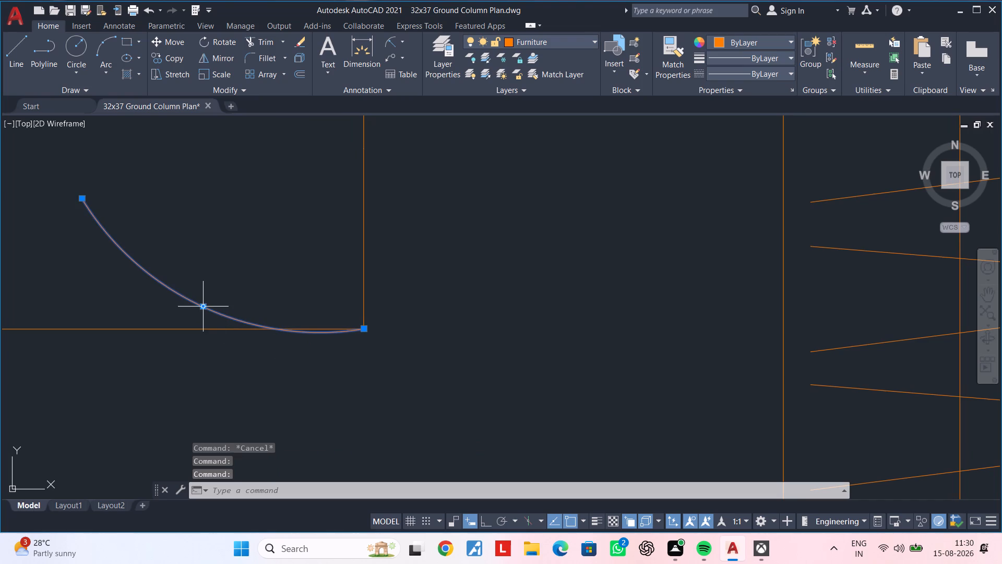
{"action": "left_click", "coordinate": [203, 308]}
{"action": "left_click", "coordinate": [204, 293]}
{"action": "key", "text": "Escape"}
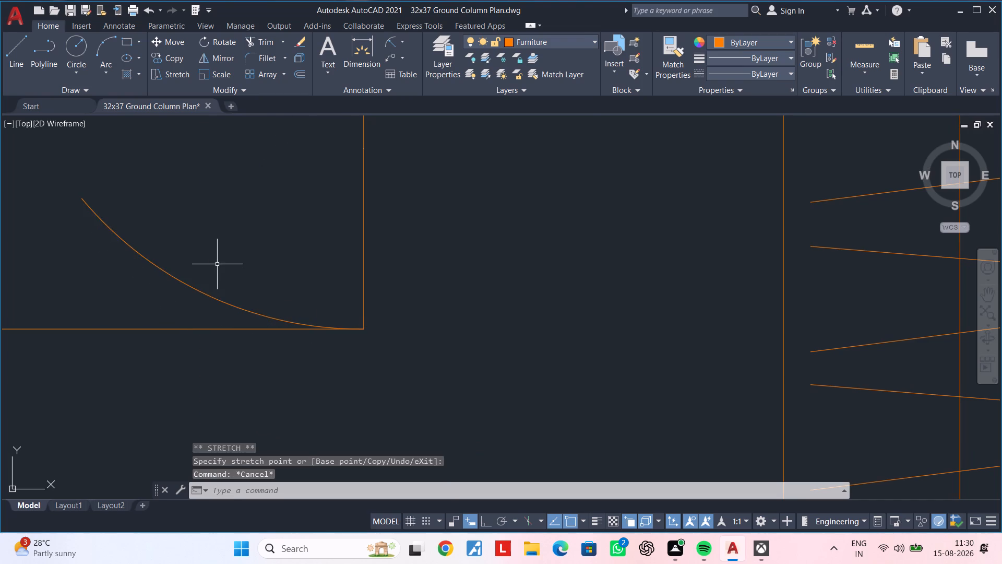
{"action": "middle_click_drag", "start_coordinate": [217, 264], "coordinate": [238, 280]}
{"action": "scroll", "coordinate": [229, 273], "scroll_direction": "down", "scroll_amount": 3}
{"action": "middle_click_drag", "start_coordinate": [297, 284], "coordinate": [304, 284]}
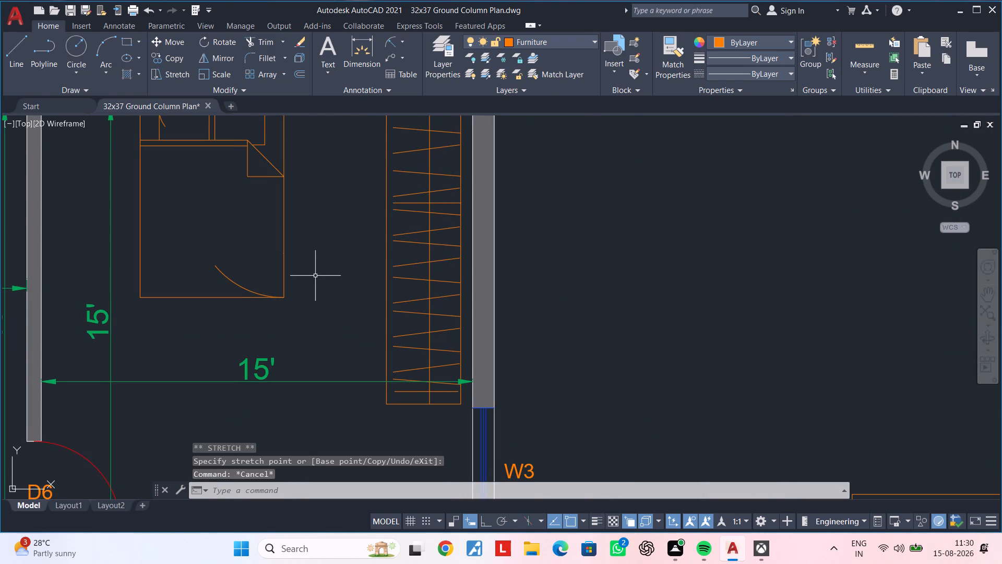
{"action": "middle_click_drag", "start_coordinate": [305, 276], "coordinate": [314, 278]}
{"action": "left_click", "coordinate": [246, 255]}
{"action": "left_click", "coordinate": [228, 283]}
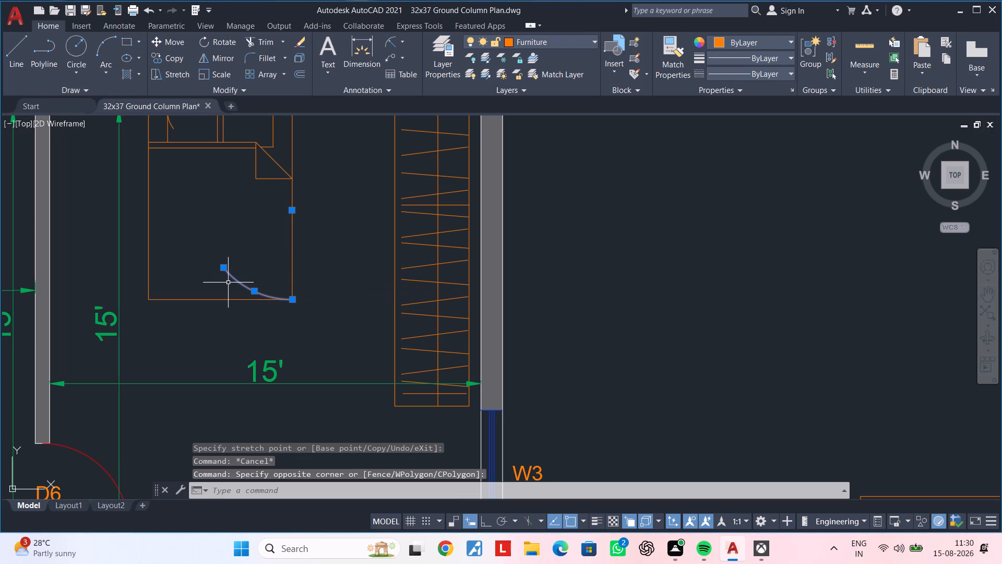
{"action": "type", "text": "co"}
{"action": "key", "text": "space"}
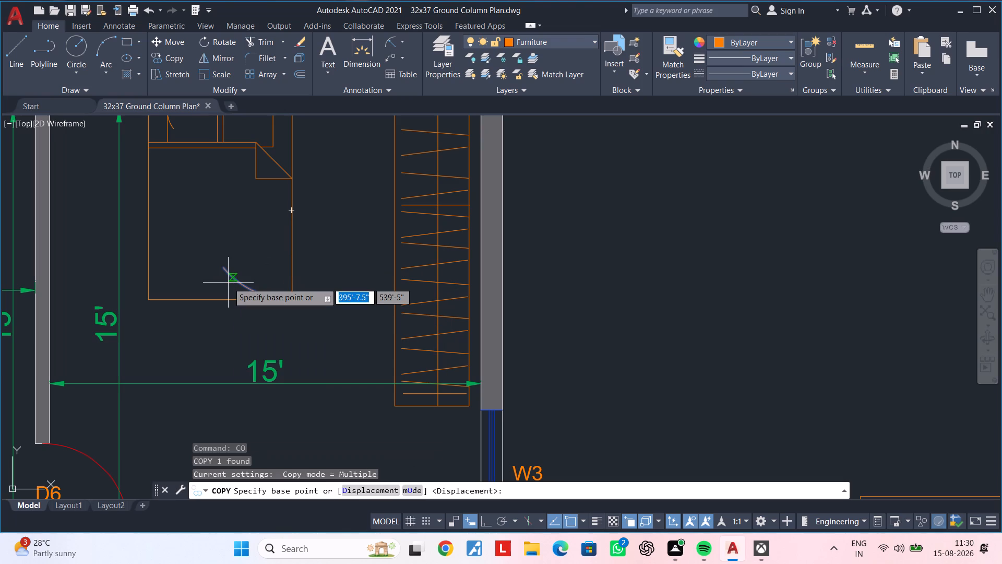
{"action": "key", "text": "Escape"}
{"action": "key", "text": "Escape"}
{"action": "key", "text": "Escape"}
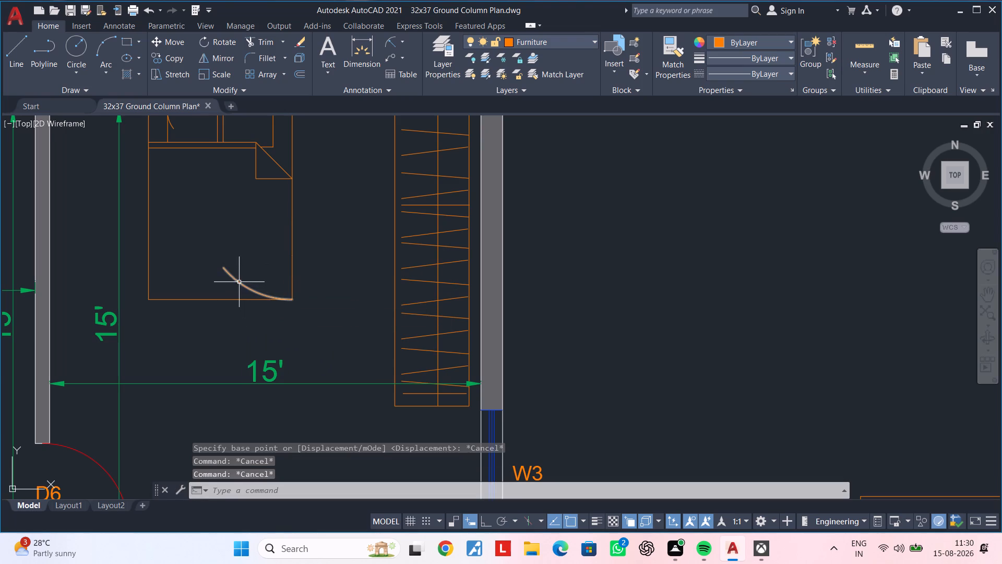
Copy the bed's corner arc to the empty area outside the bedroom's wardrobe-side wall.
{"action": "left_click", "coordinate": [239, 282]}
{"action": "key", "text": "c"}
{"action": "type", "text": "o"}
{"action": "key", "text": "space"}
{"action": "left_click", "coordinate": [239, 282]}
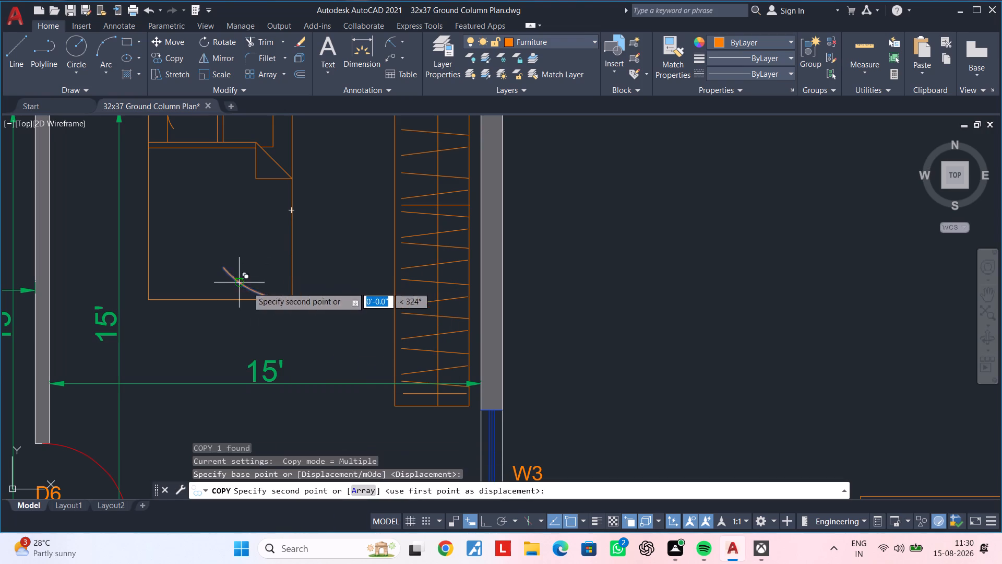
{"action": "left_click", "coordinate": [683, 310]}
{"action": "key", "text": "Escape"}
{"action": "scroll", "coordinate": [697, 340], "scroll_direction": "down", "scroll_amount": 1}
{"action": "middle_click_drag", "start_coordinate": [672, 341], "coordinate": [649, 341]}
{"action": "key", "text": "Escape"}
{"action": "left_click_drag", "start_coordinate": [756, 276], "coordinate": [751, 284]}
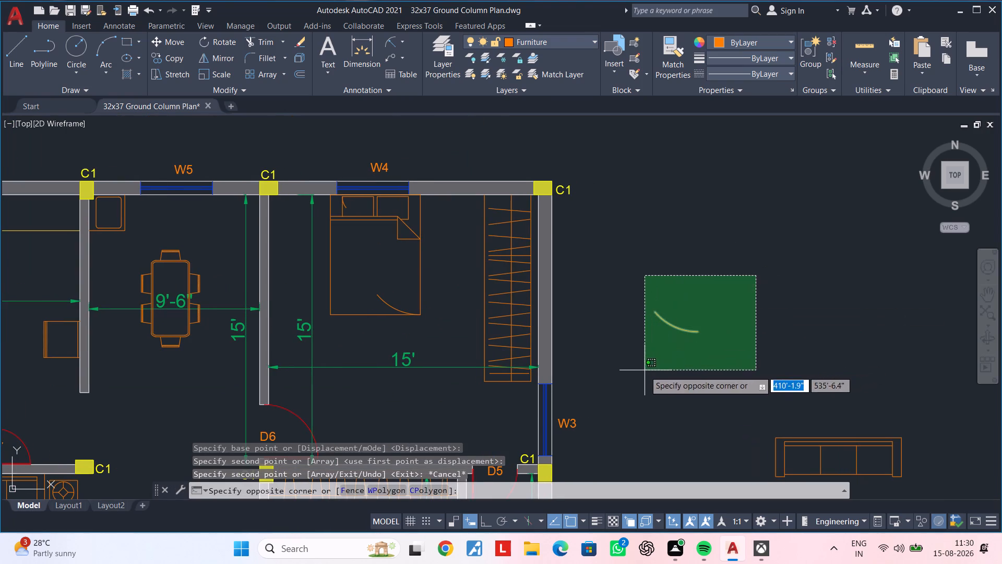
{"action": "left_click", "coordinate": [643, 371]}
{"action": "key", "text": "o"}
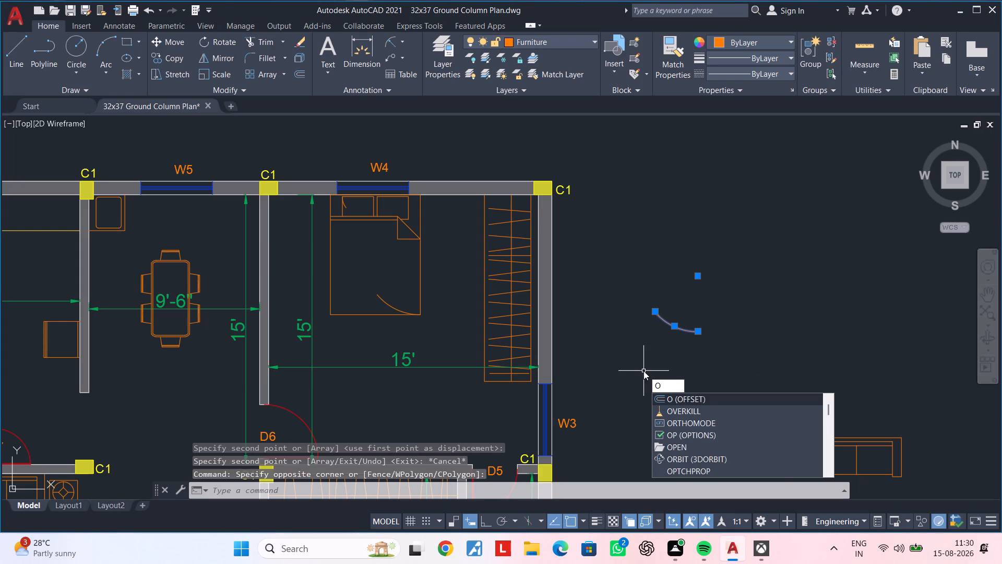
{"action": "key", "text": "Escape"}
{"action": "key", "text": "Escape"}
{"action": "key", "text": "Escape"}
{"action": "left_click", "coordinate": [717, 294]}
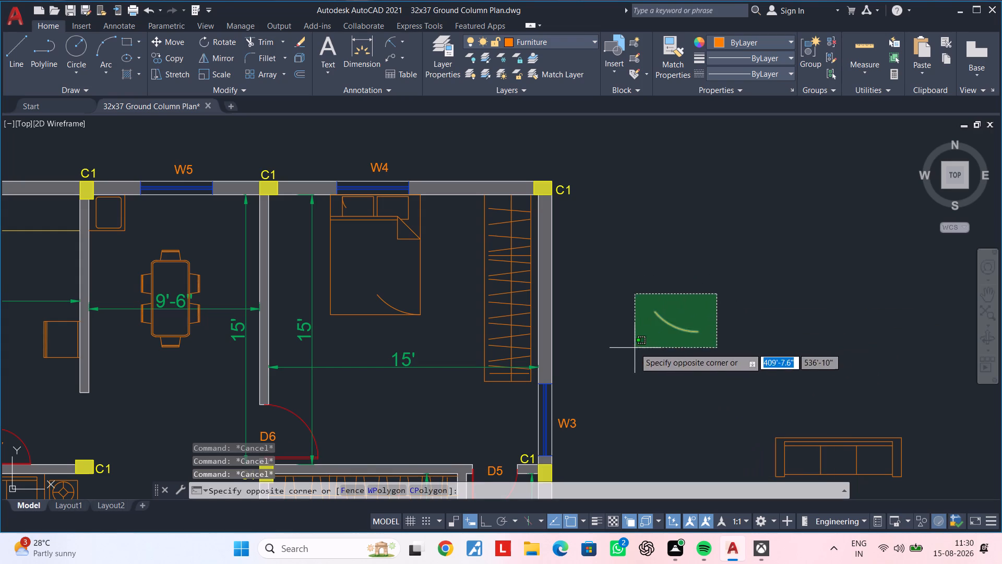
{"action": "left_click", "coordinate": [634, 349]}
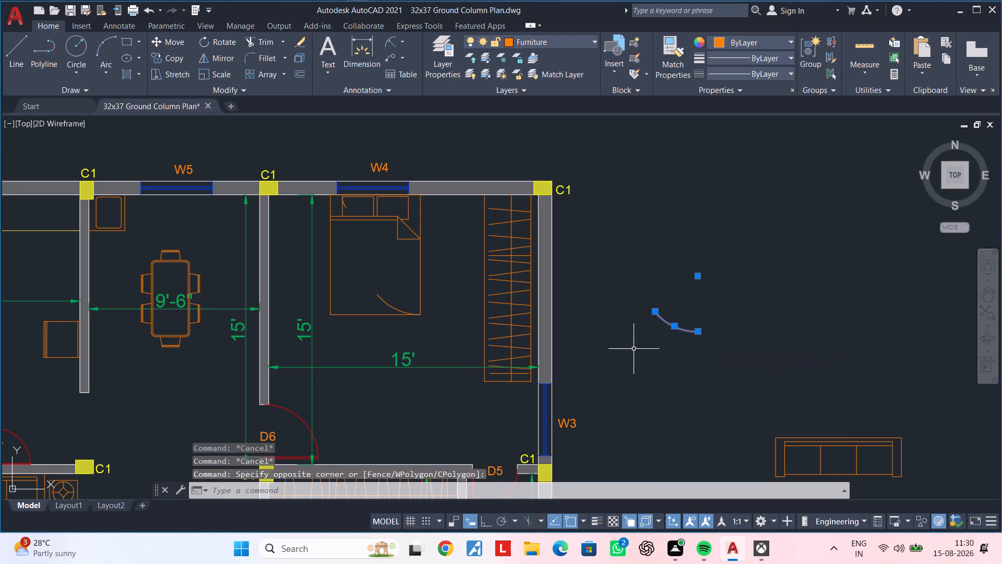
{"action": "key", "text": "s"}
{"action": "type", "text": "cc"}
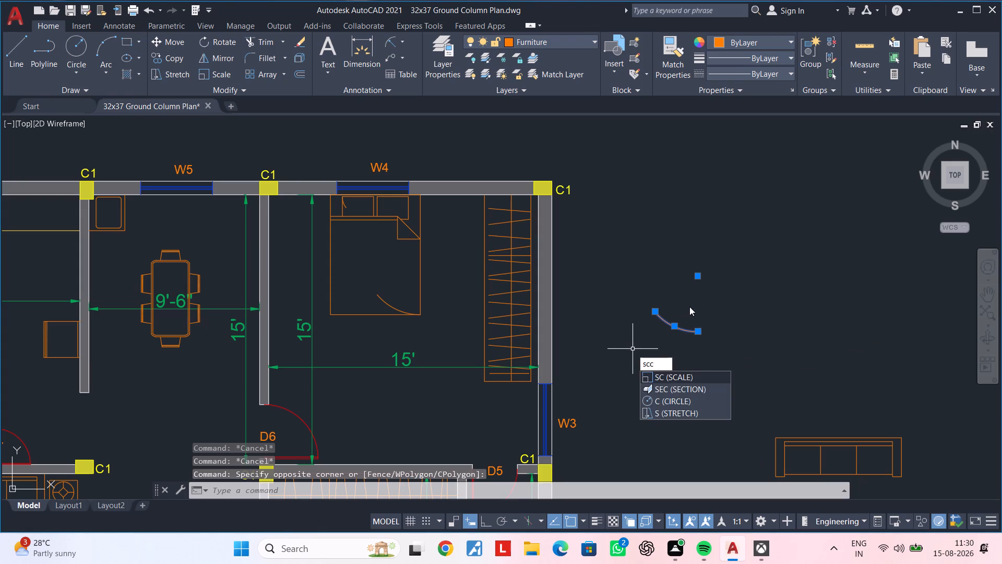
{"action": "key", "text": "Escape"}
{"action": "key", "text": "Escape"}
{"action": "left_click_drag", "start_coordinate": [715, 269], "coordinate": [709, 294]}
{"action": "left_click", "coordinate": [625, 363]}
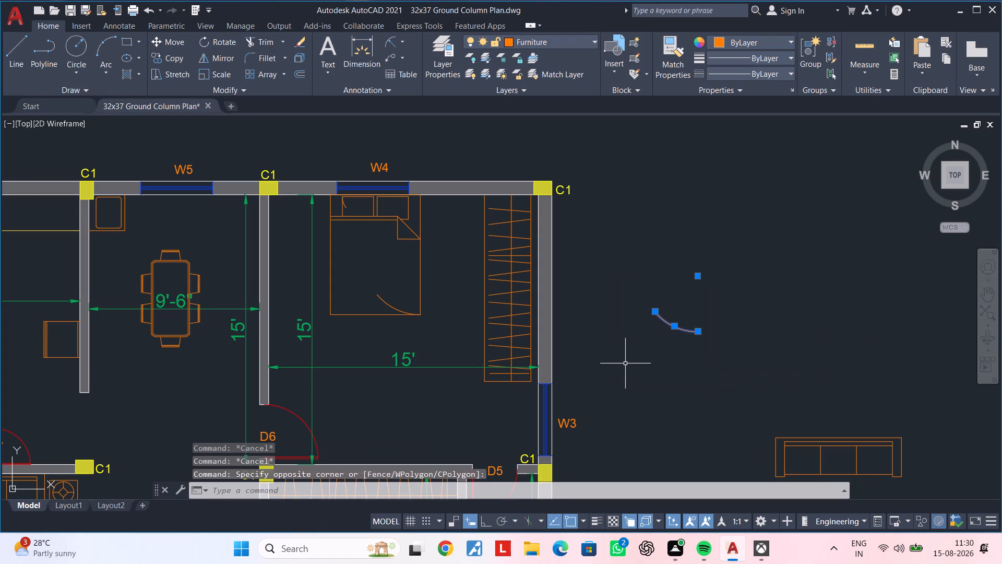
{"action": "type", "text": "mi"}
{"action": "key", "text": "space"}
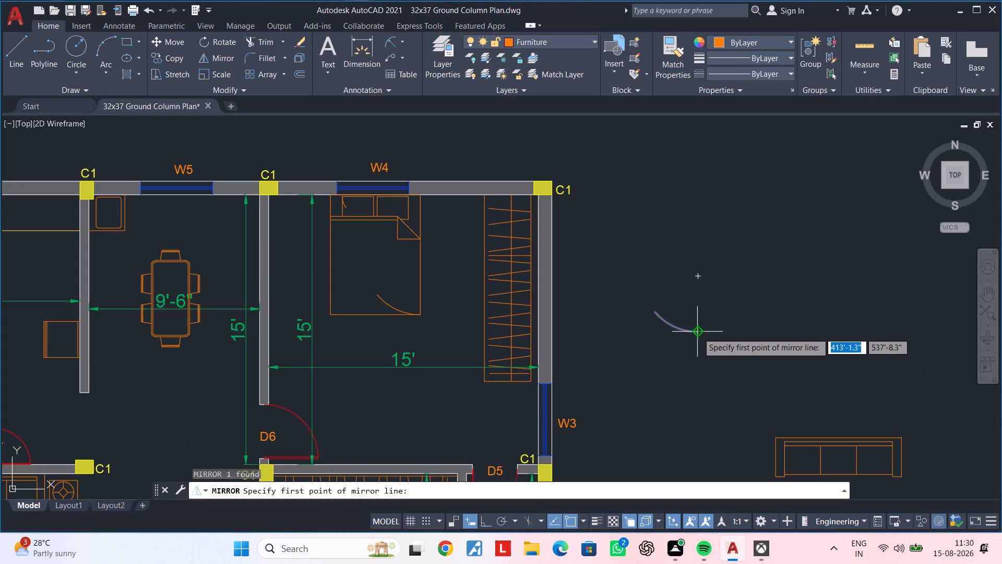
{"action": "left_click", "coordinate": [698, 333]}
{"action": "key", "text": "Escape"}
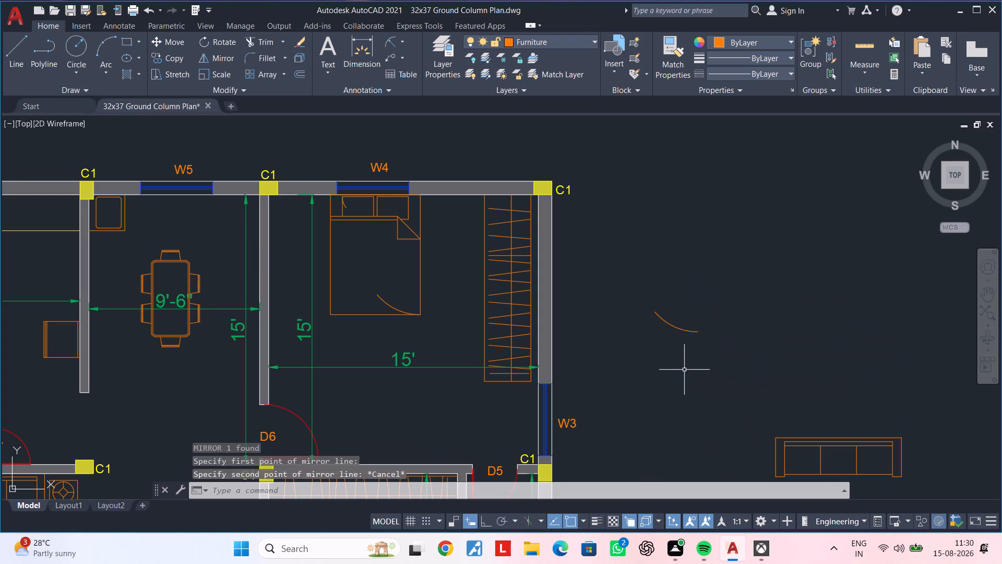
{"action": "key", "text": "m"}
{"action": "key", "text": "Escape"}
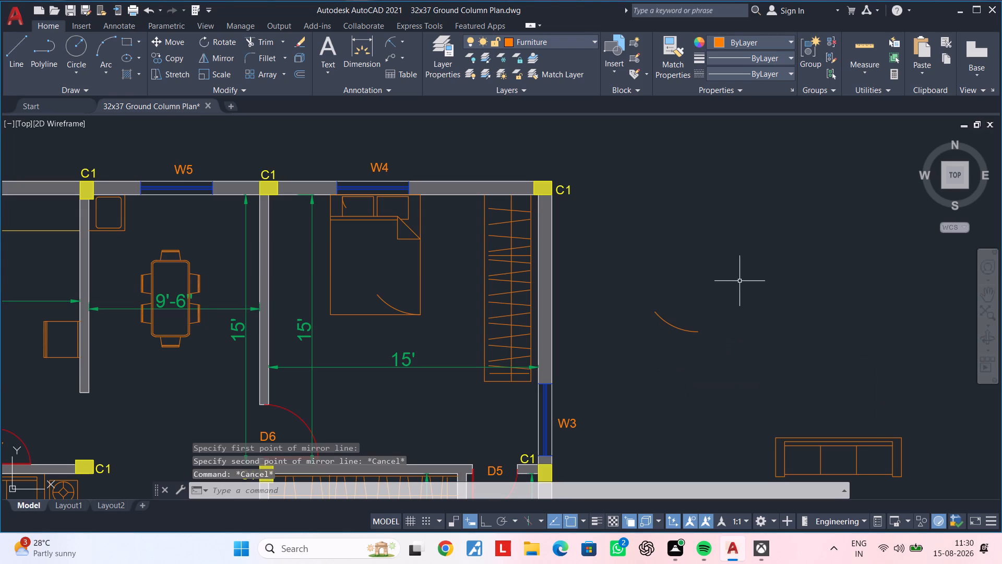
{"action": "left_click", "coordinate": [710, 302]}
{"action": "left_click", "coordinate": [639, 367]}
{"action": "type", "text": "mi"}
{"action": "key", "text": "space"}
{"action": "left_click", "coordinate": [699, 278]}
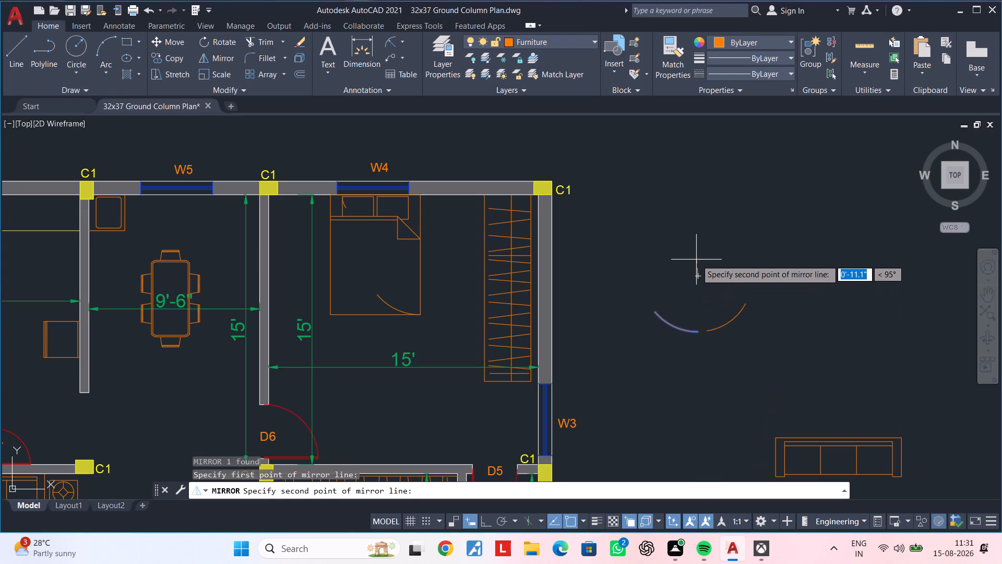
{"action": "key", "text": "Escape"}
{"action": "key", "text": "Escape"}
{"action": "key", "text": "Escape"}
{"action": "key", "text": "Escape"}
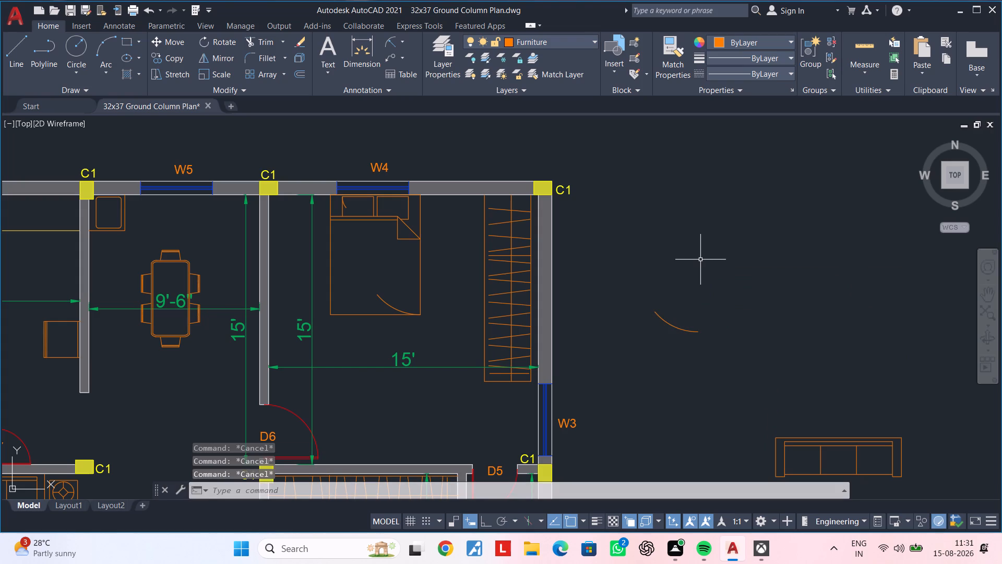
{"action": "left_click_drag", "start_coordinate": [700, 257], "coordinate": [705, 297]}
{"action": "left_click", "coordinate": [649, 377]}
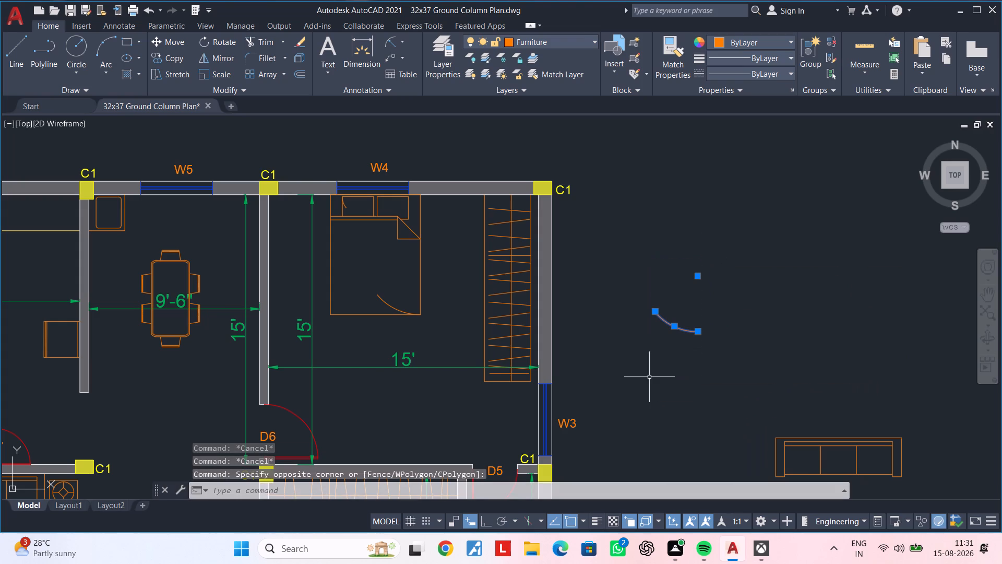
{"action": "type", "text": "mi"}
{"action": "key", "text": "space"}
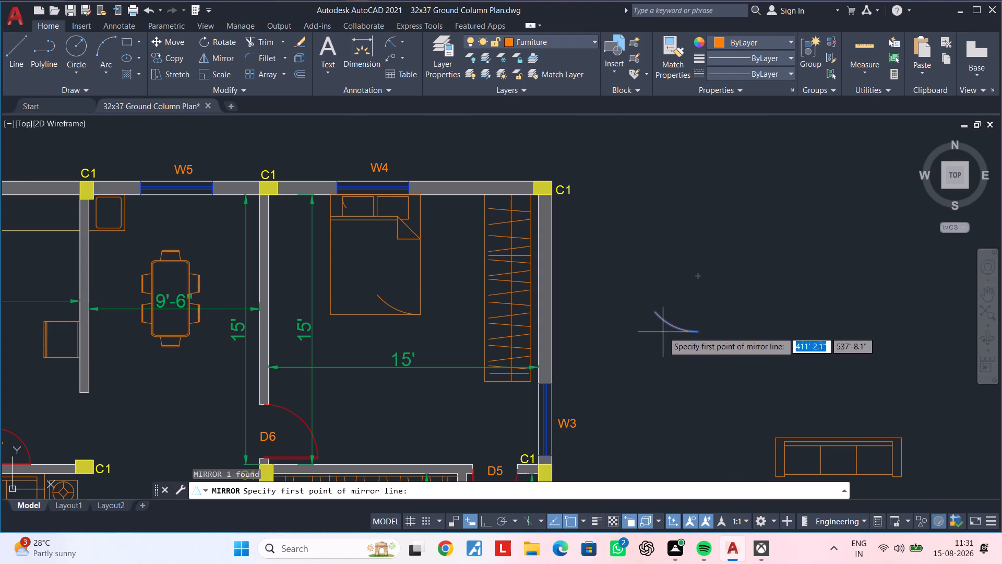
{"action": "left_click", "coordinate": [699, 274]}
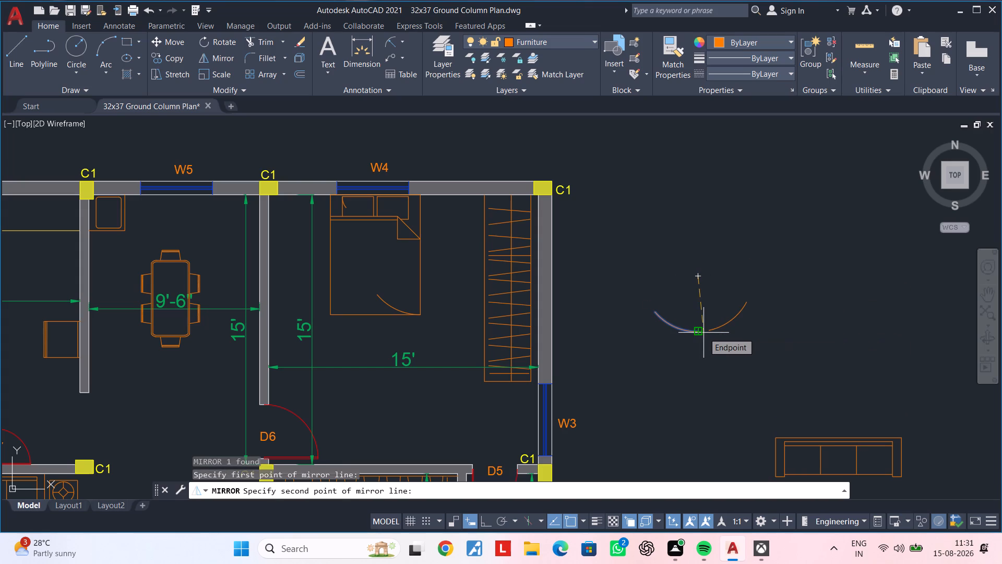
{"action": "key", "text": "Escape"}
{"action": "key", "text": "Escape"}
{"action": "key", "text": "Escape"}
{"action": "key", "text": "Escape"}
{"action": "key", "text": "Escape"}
Pull the midpoint of the copied arc outside the bedroom to the opposite side so it bulges upward.
{"action": "middle_click_drag", "start_coordinate": [715, 381], "coordinate": [794, 307]}
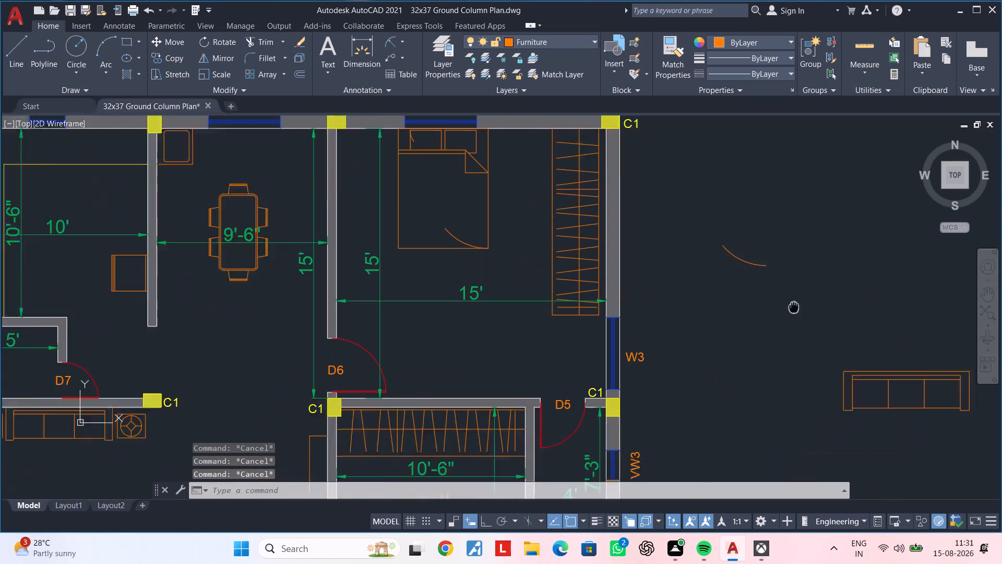
{"action": "middle_click_drag", "start_coordinate": [794, 307], "coordinate": [889, 259]}
{"action": "key", "text": "Escape"}
{"action": "scroll", "coordinate": [575, 178], "scroll_direction": "up", "scroll_amount": 1}
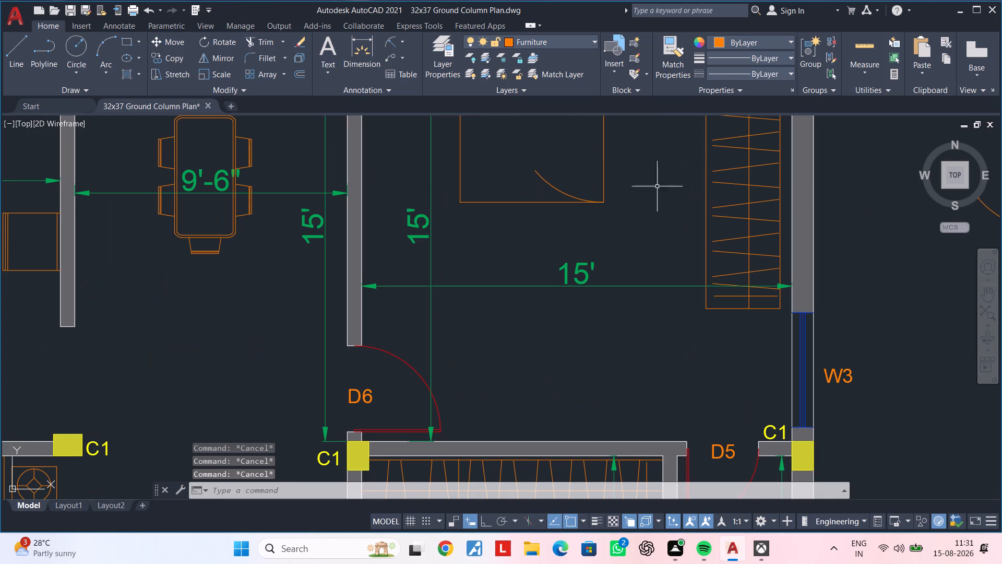
{"action": "middle_click_drag", "start_coordinate": [636, 252], "coordinate": [617, 288]}
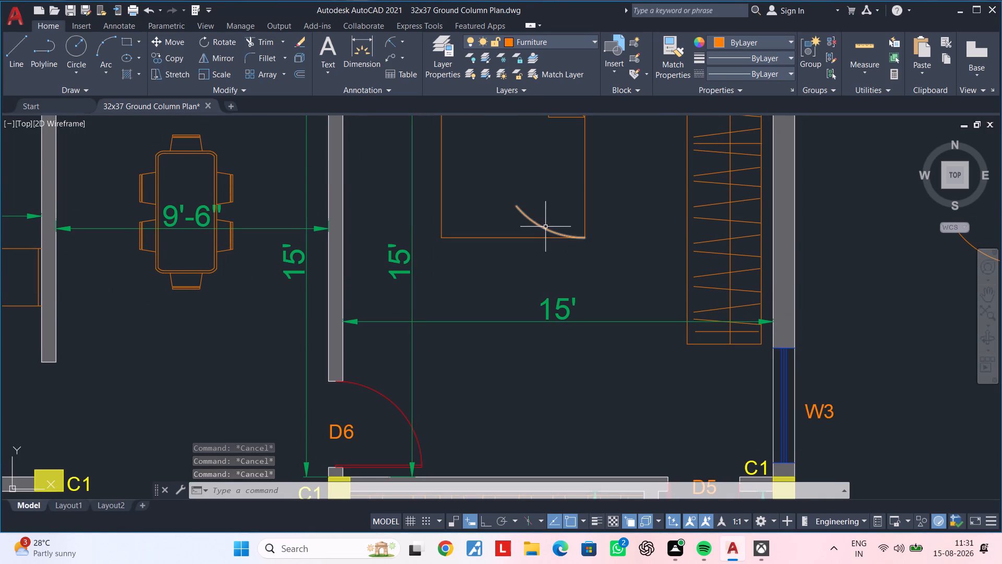
{"action": "middle_click_drag", "start_coordinate": [914, 294], "coordinate": [630, 301]}
{"action": "left_click", "coordinate": [691, 255]}
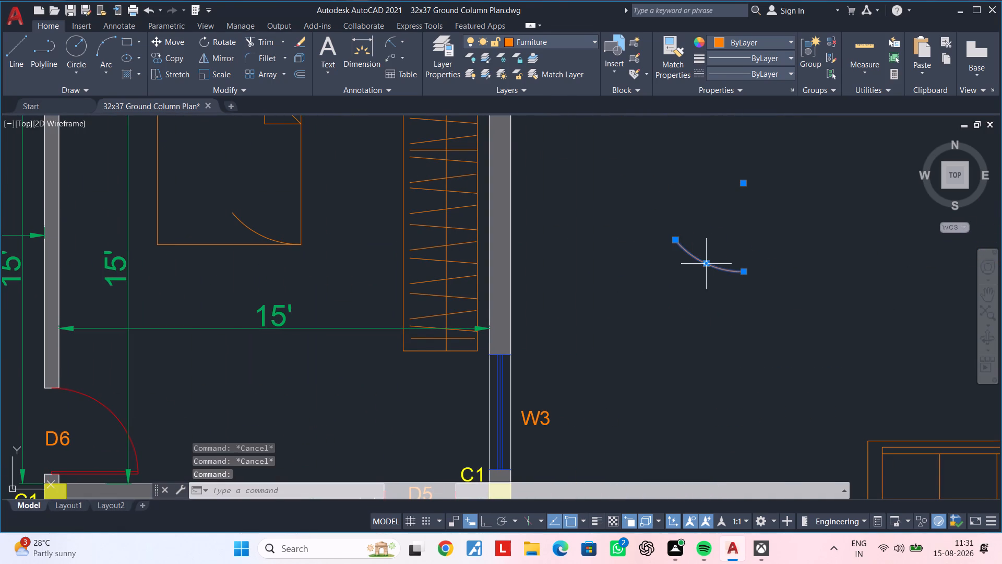
{"action": "left_click", "coordinate": [708, 264]}
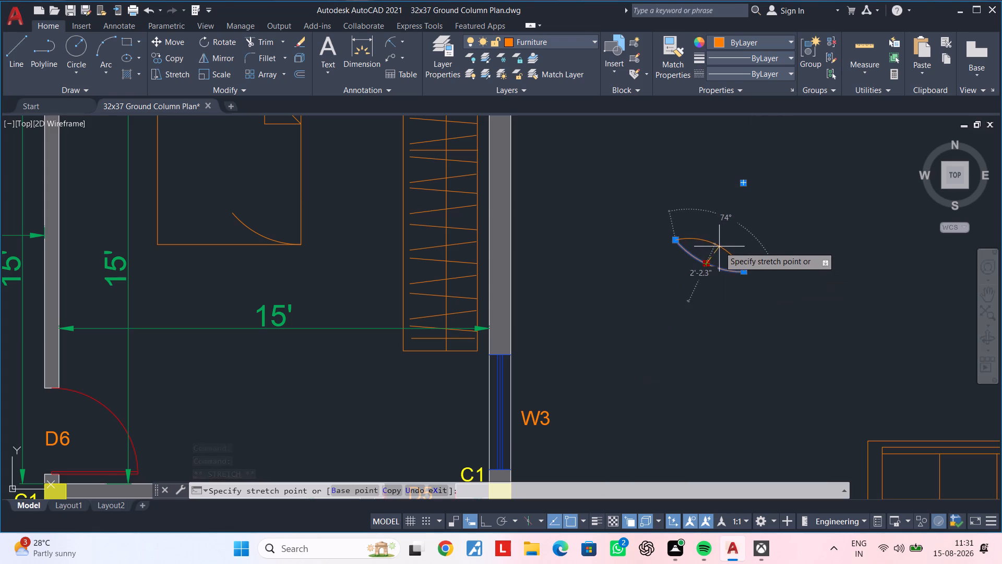
{"action": "left_click", "coordinate": [719, 246]}
{"action": "key", "text": "Escape"}
Rotate the copied arc 90° about a point on its curve, with Ortho turned on.
{"action": "left_click", "coordinate": [764, 206]}
{"action": "left_click", "coordinate": [671, 288]}
{"action": "key", "text": "r"}
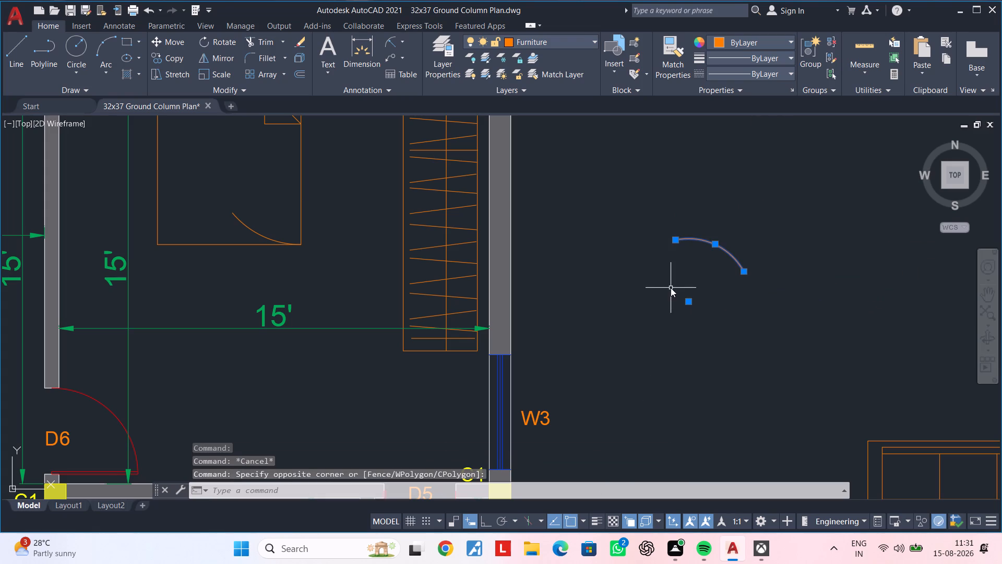
{"action": "key", "text": "o"}
{"action": "key", "text": "space"}
{"action": "left_click", "coordinate": [725, 251]}
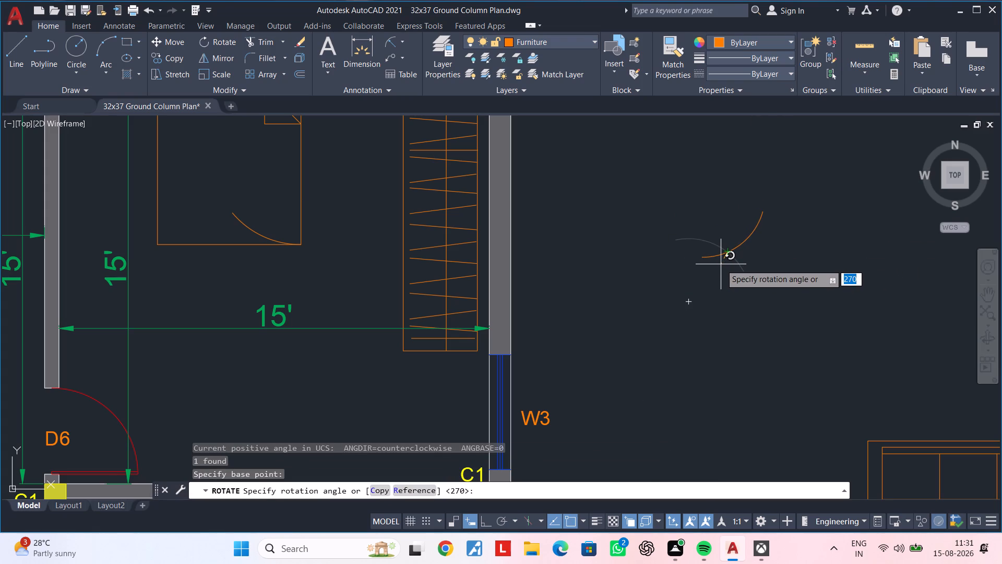
{"action": "left_click", "coordinate": [485, 522]}
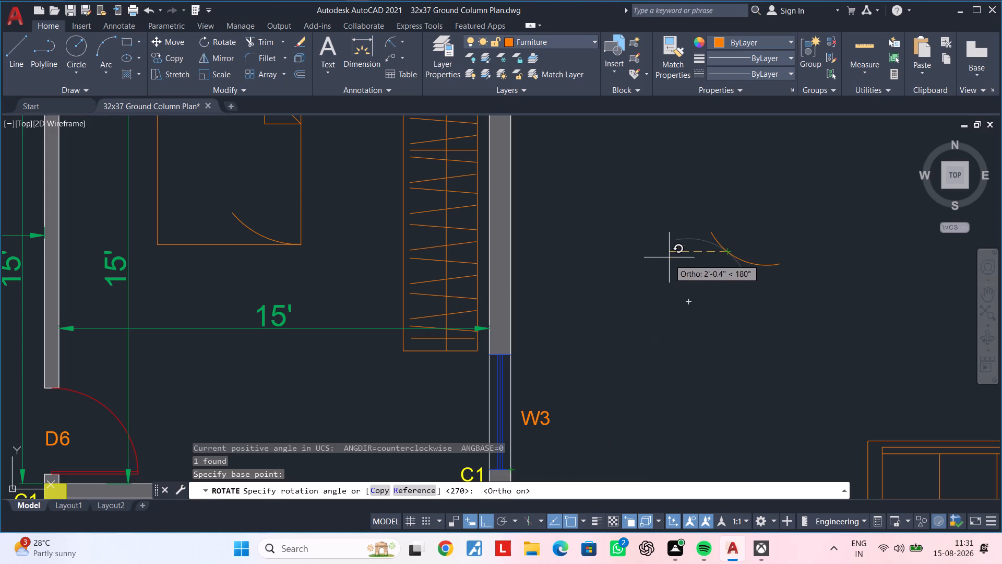
{"action": "left_click", "coordinate": [739, 238]}
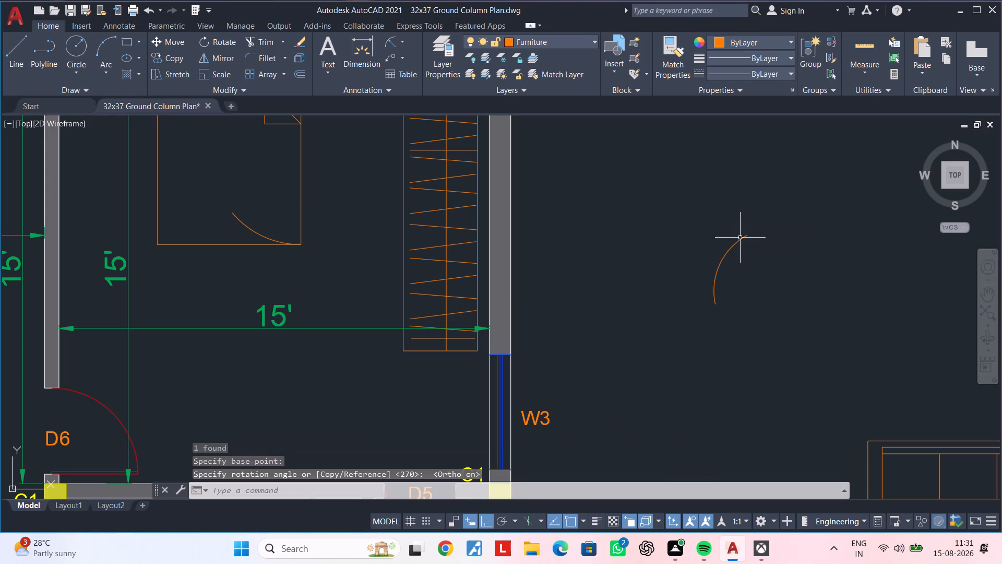
Move the rotated arc by its lower end onto the bed's other foot corner, opposite the existing arc.
{"action": "left_click_drag", "start_coordinate": [786, 194], "coordinate": [737, 252]}
{"action": "left_click", "coordinate": [642, 323]}
{"action": "type", "text": "m"}
{"action": "key", "text": "space"}
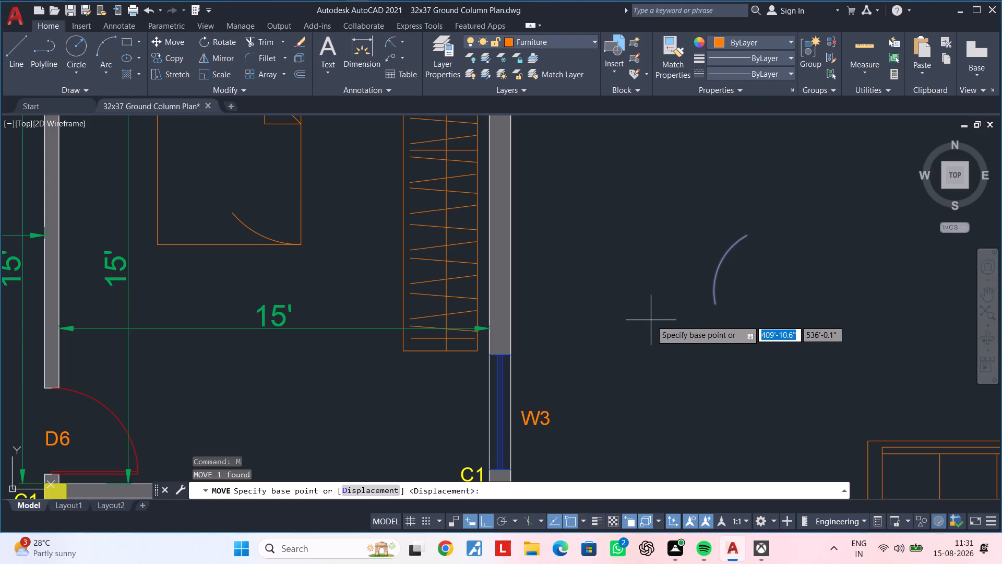
{"action": "left_click", "coordinate": [715, 307]}
{"action": "scroll", "coordinate": [329, 310], "scroll_direction": "down", "scroll_amount": 1}
{"action": "middle_click_drag", "start_coordinate": [322, 310], "coordinate": [594, 305]}
{"action": "scroll", "coordinate": [518, 262], "scroll_direction": "up", "scroll_amount": 2}
{"action": "left_click", "coordinate": [460, 271]}
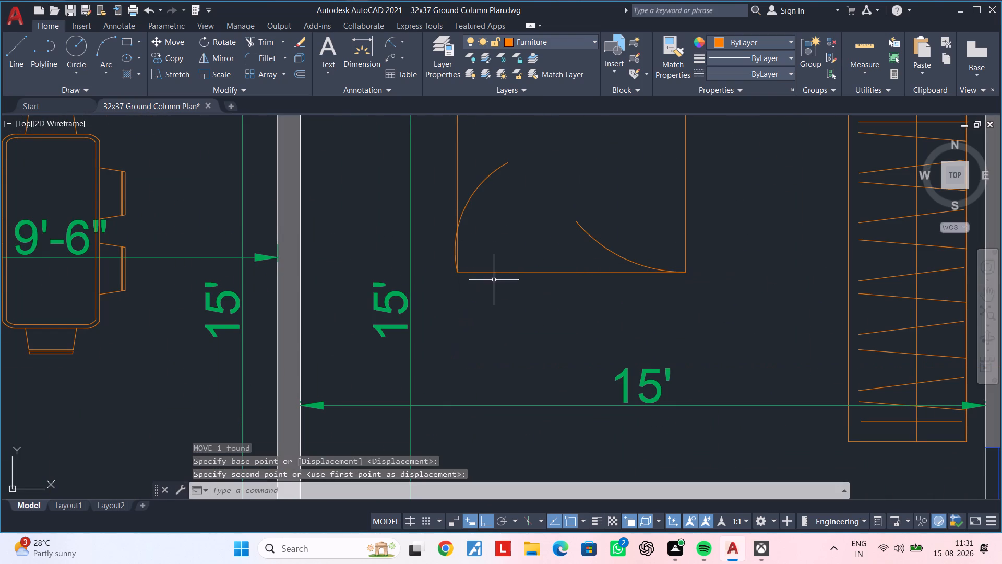
{"action": "key", "text": "Escape"}
{"action": "key", "text": "Escape"}
Stretch the moved arc's free end toward the bed's middle and pull its midpoint inward to flatten the curve.
{"action": "middle_click_drag", "start_coordinate": [482, 213], "coordinate": [462, 254]}
{"action": "key", "text": "Escape"}
{"action": "left_click", "coordinate": [459, 227]}
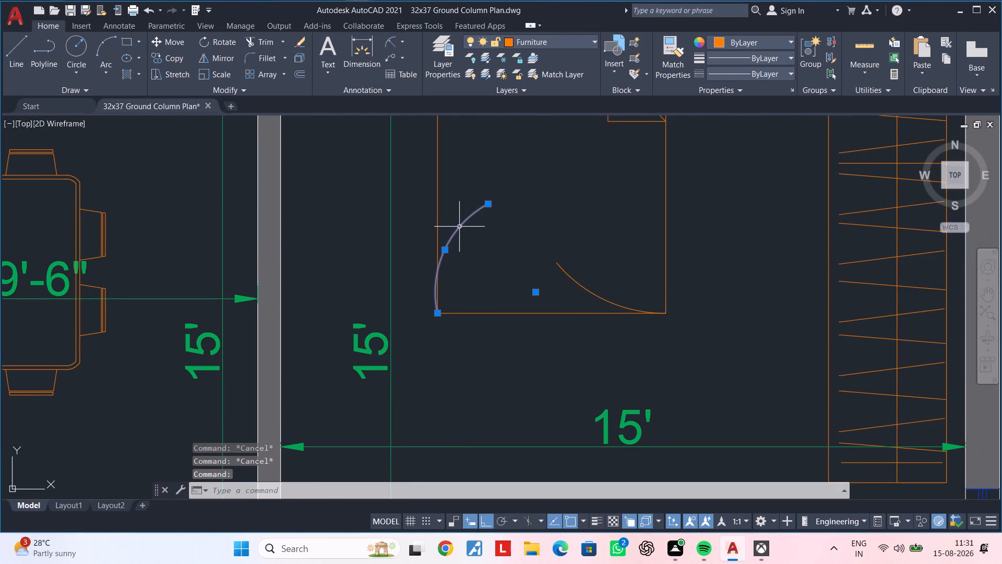
{"action": "left_click", "coordinate": [445, 251]}
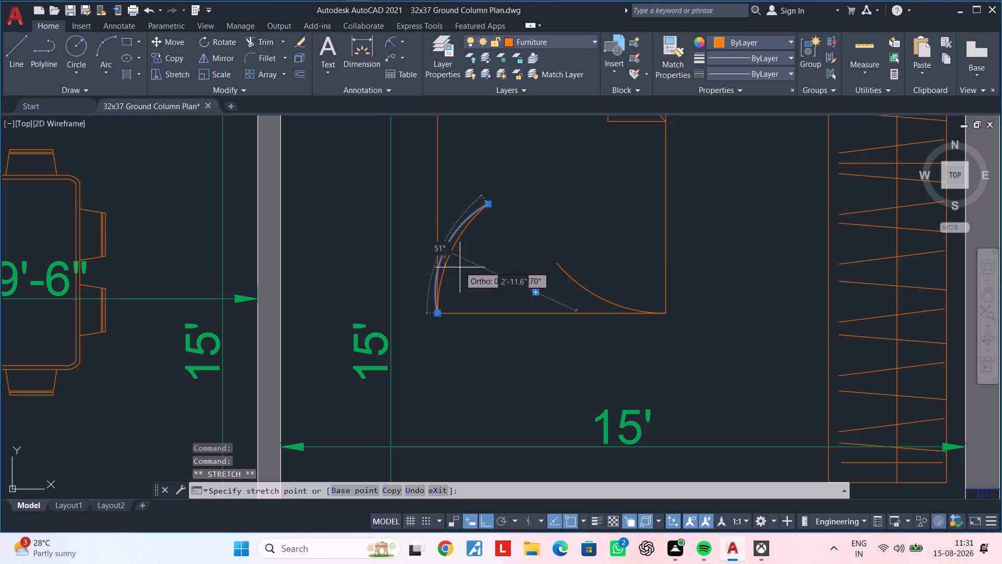
{"action": "left_click", "coordinate": [461, 274]}
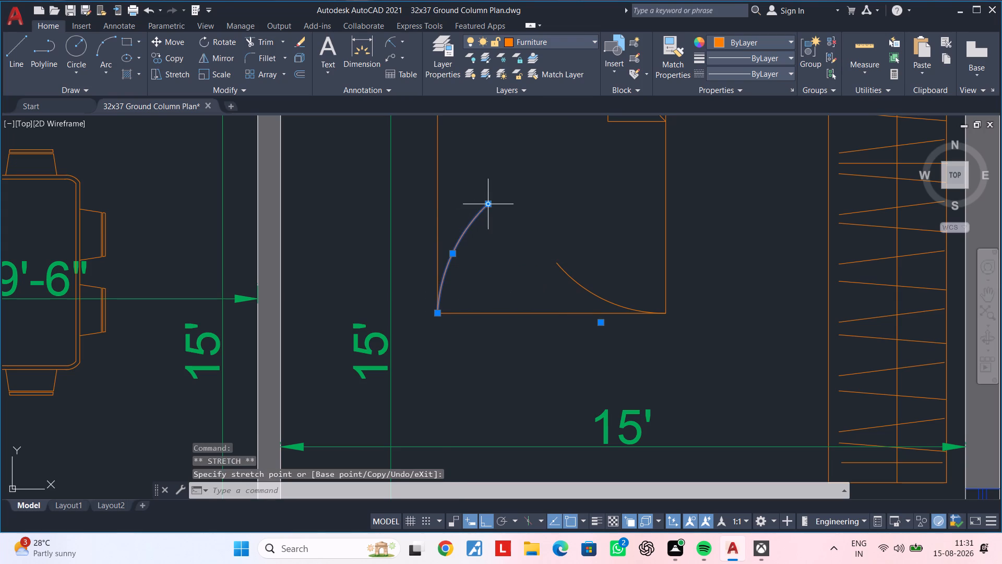
{"action": "left_click", "coordinate": [488, 205]}
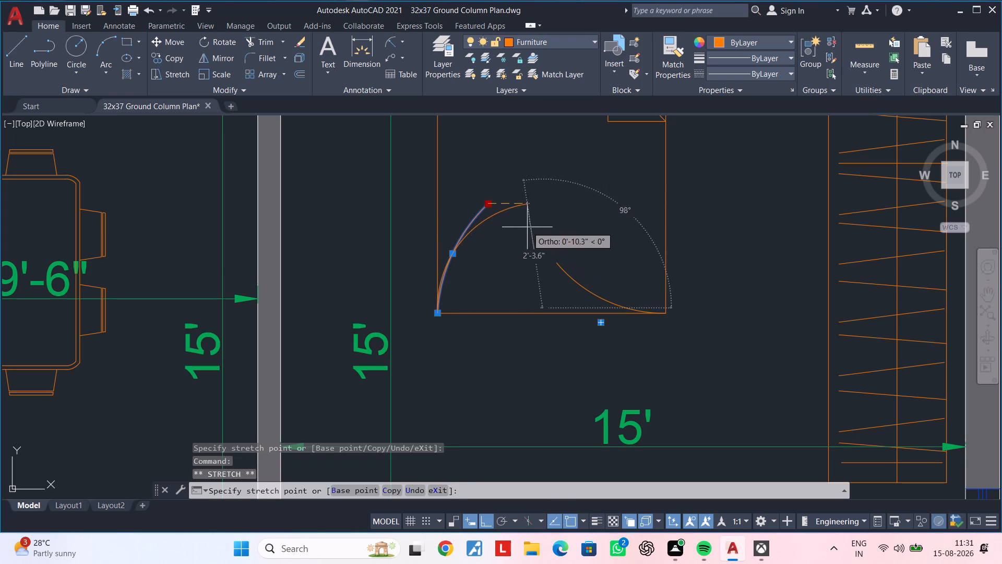
{"action": "left_click", "coordinate": [566, 254]}
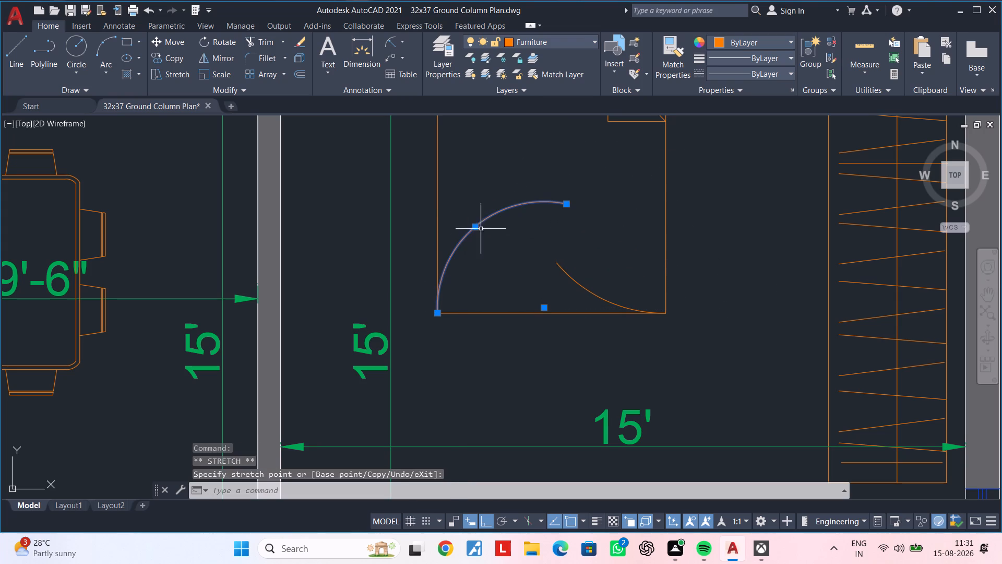
{"action": "left_click", "coordinate": [475, 227]}
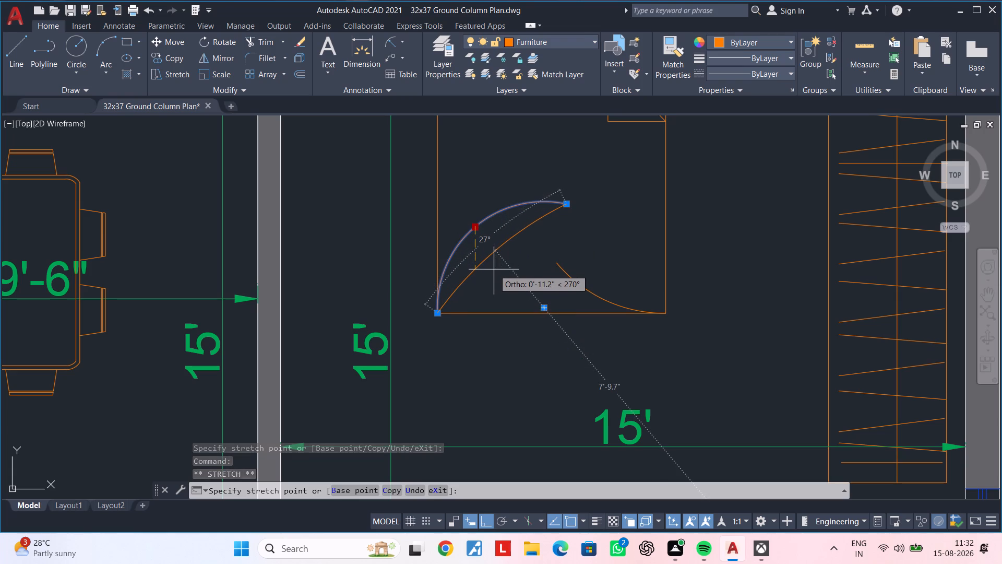
{"action": "left_click", "coordinate": [494, 269]}
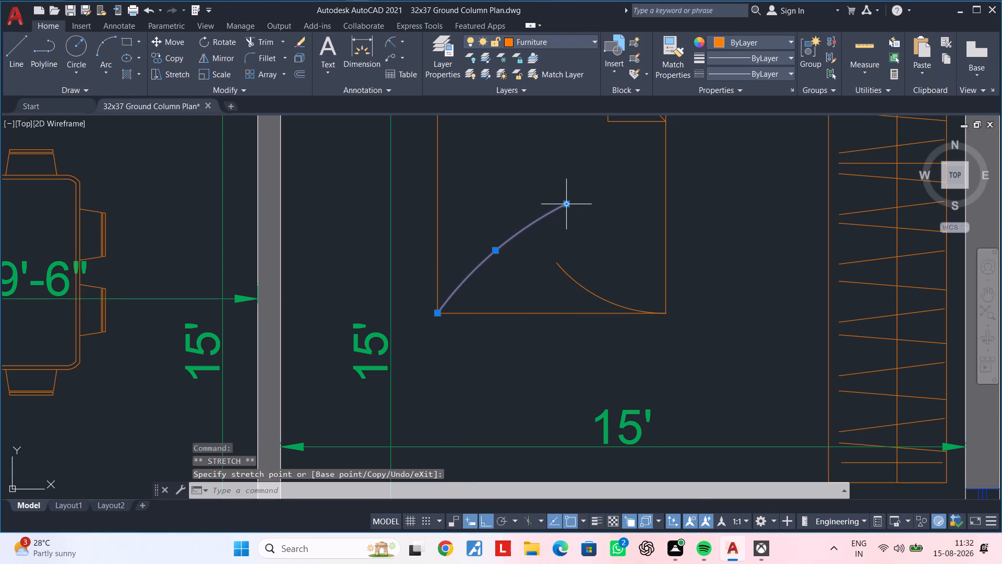
Lower the moved arc's free end and midpoint in stages until it forms a shallow curve near the foot edge.
{"action": "double_click", "coordinate": [567, 205]}
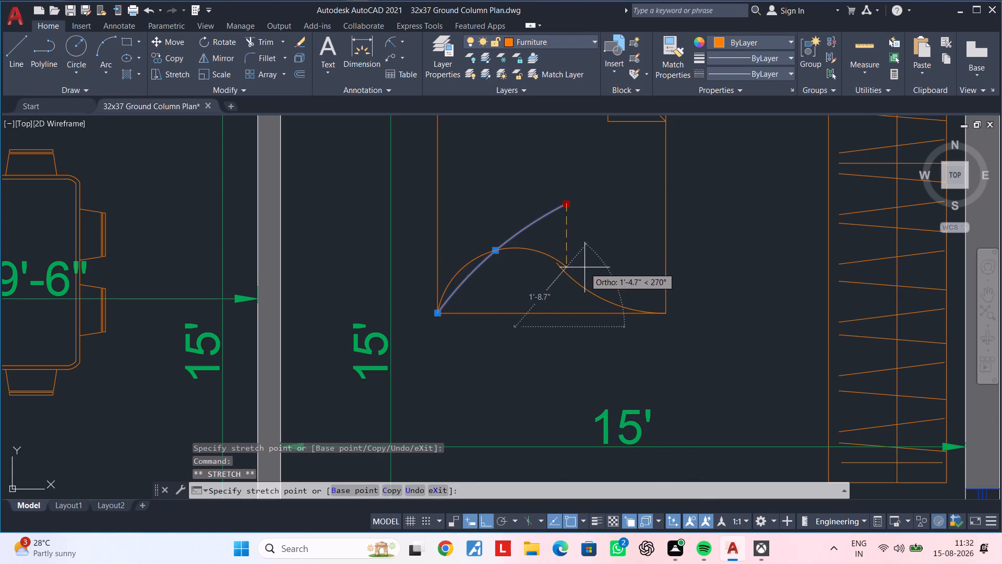
{"action": "left_click", "coordinate": [584, 259]}
{"action": "left_click", "coordinate": [488, 252]}
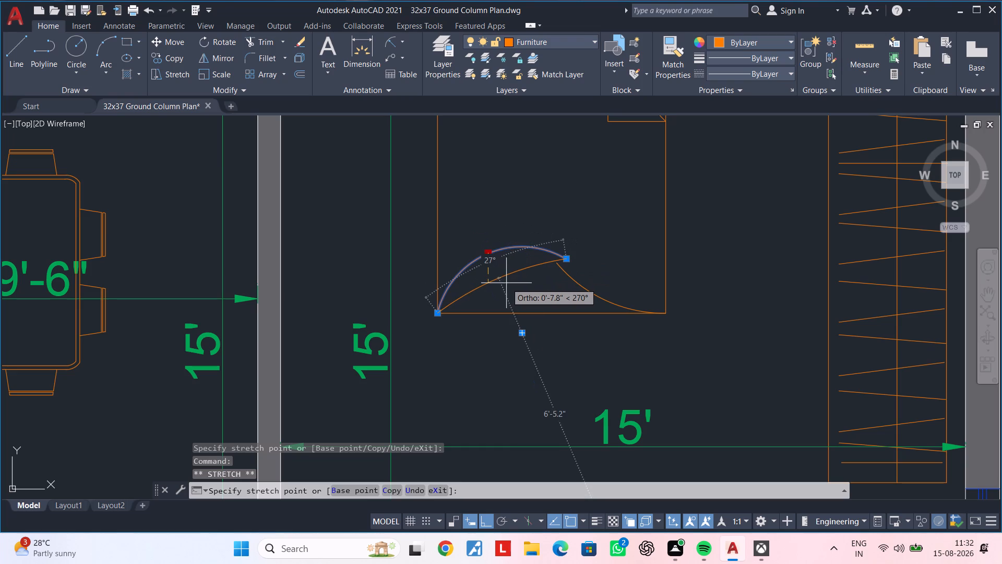
{"action": "left_click", "coordinate": [506, 283]}
{"action": "left_click", "coordinate": [567, 258]}
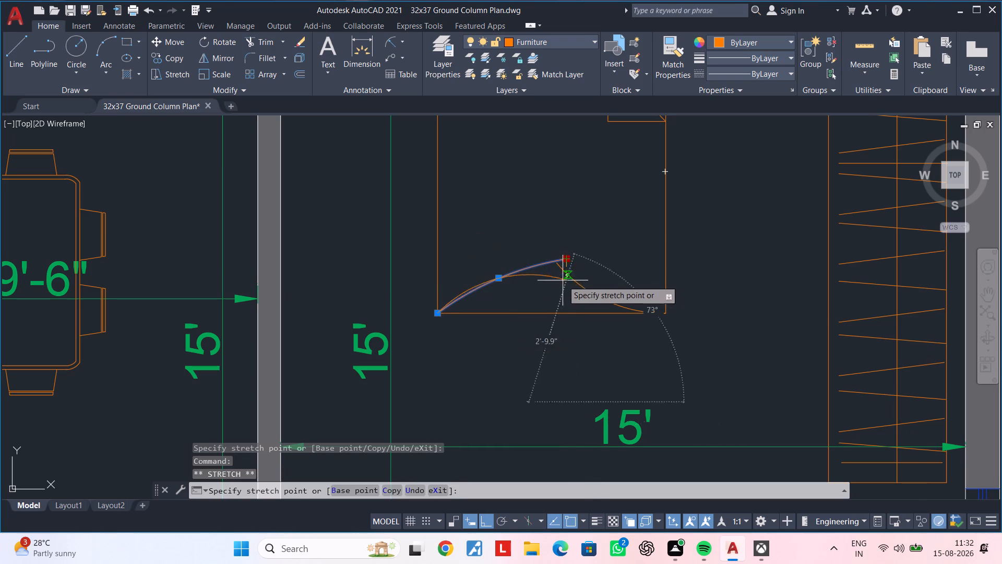
{"action": "left_click", "coordinate": [558, 292]}
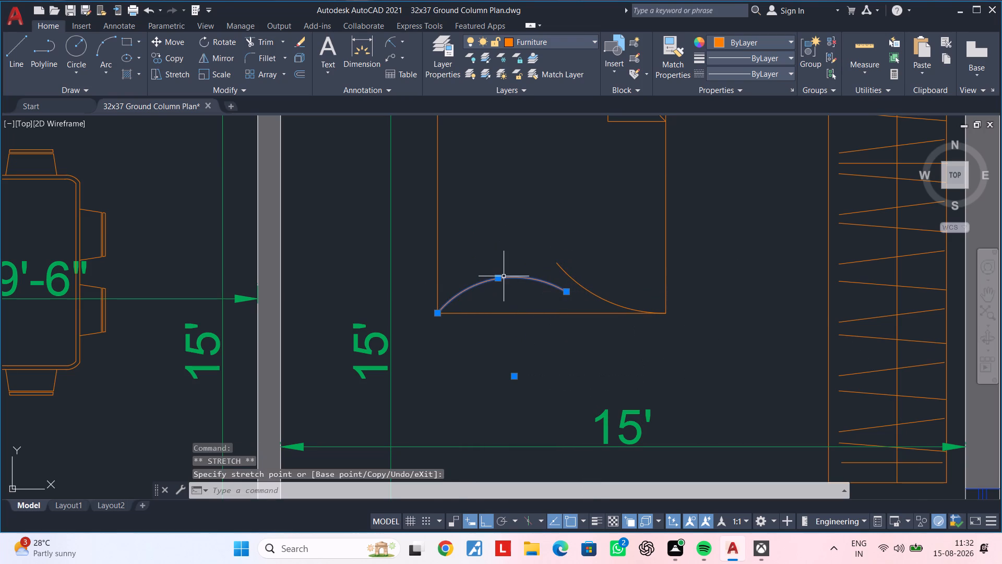
{"action": "left_click", "coordinate": [500, 279]}
{"action": "left_click", "coordinate": [502, 291]}
{"action": "key", "text": "Escape"}
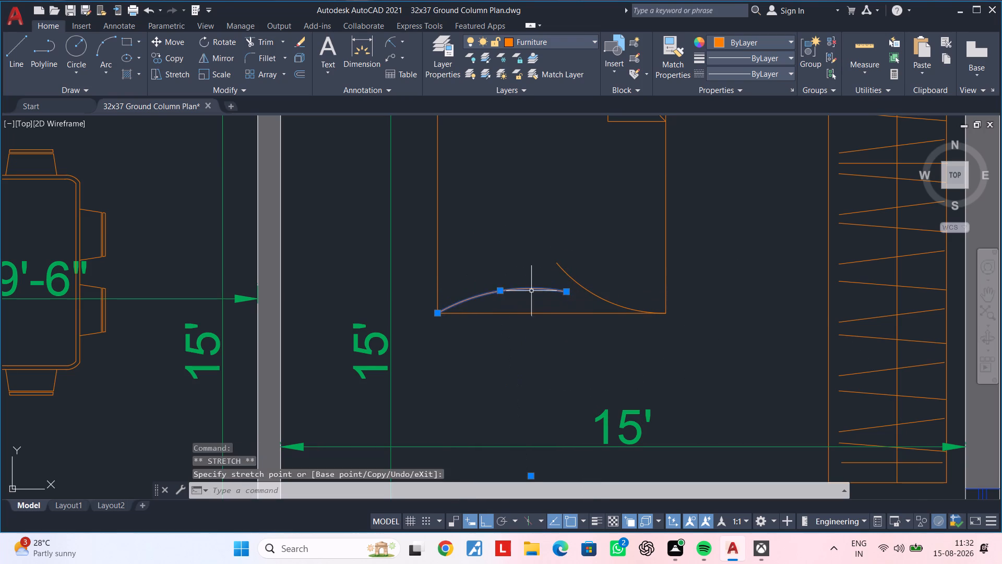
Shorten the shallow arc by pulling its free end back toward its foot corner.
{"action": "left_click", "coordinate": [556, 289]}
{"action": "left_click", "coordinate": [565, 292]}
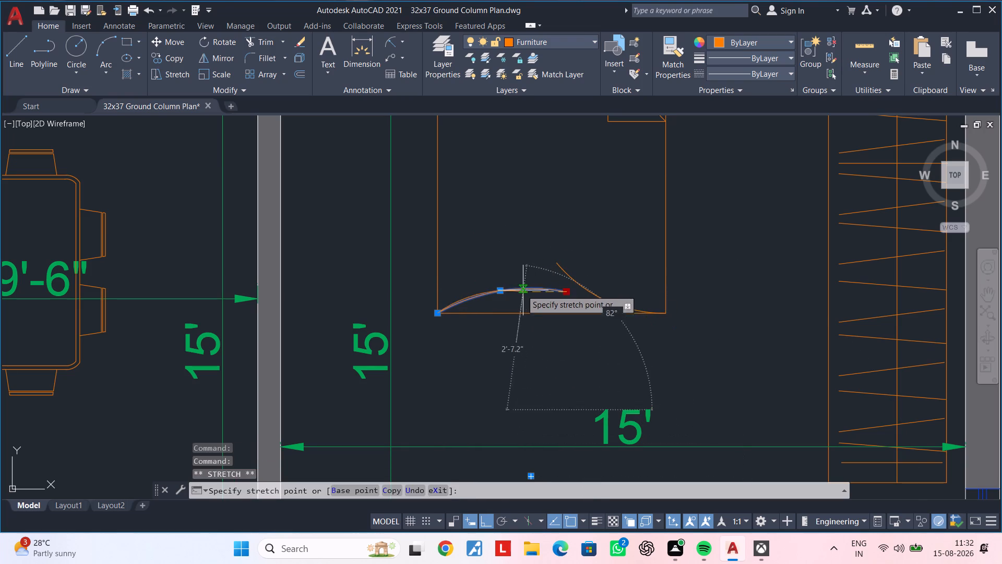
{"action": "left_click", "coordinate": [515, 290]}
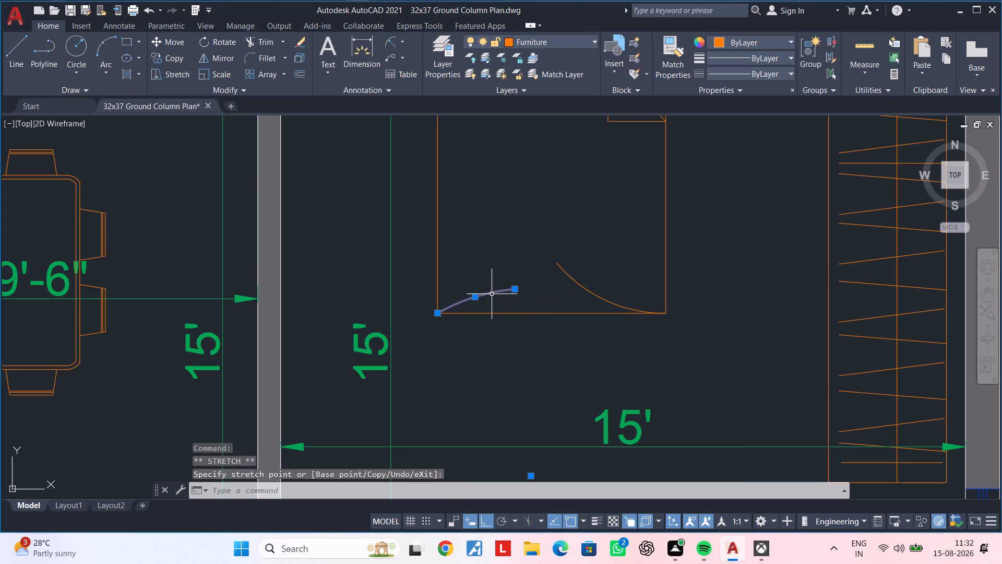
{"action": "left_click", "coordinate": [514, 289]}
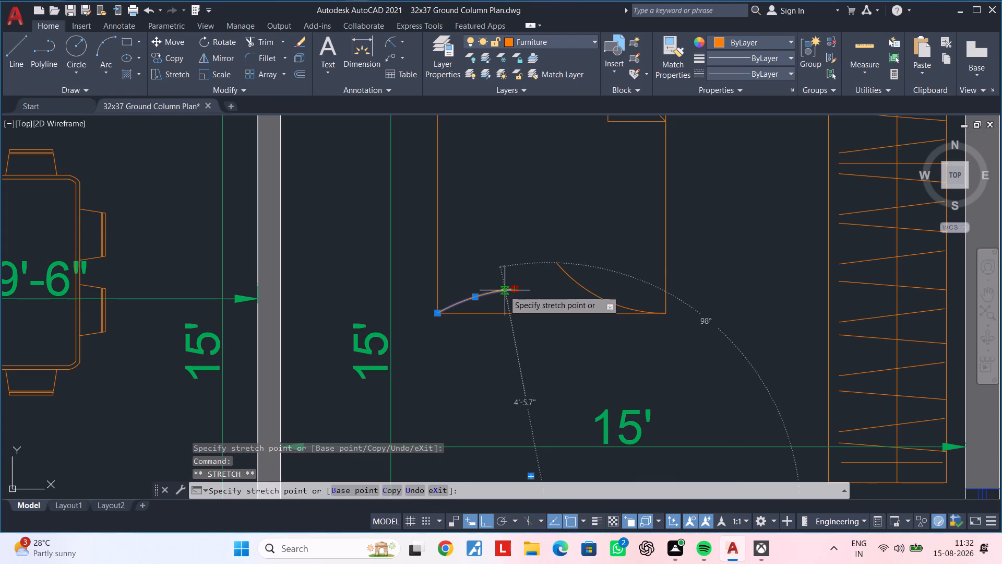
{"action": "left_click", "coordinate": [500, 290]}
{"action": "key", "text": "Escape"}
{"action": "key", "text": "Escape"}
{"action": "middle_click_drag", "start_coordinate": [530, 290], "coordinate": [546, 277]}
{"action": "key", "text": "Escape"}
{"action": "key", "text": "Escape"}
{"action": "key", "text": "Escape"}
{"action": "key", "text": "Escape"}
{"action": "key", "text": "Escape"}
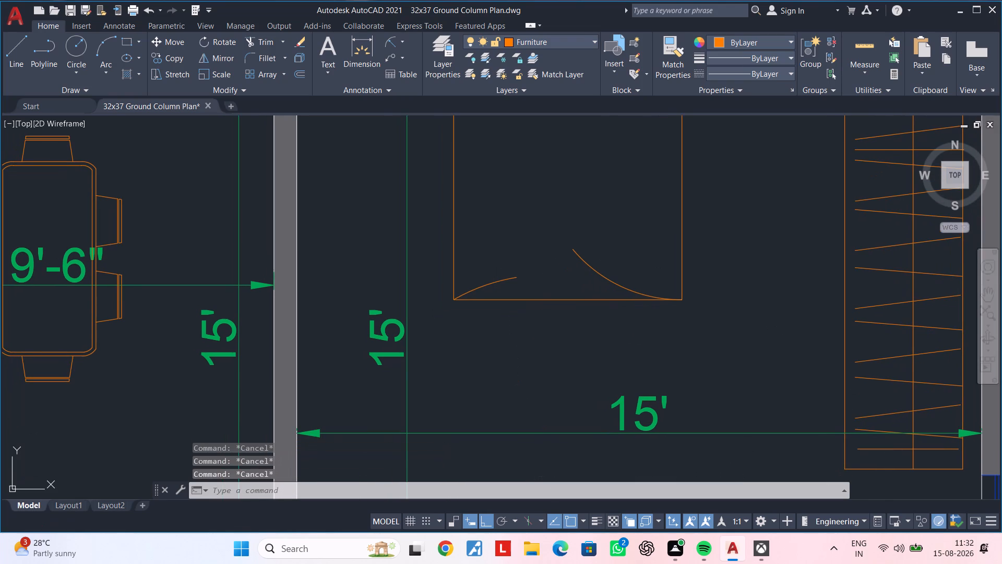
{"action": "key", "text": "Escape"}
Draw a short vertical line up from the bed's foot edge, between the two corner arcs.
{"action": "type", "text": "l"}
{"action": "key", "text": "space"}
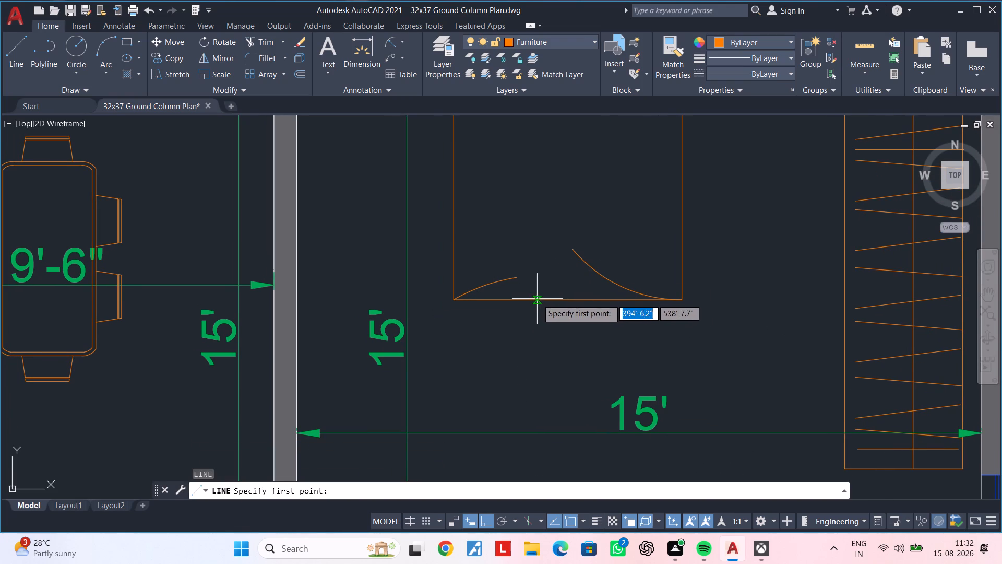
{"action": "left_click", "coordinate": [537, 299]}
{"action": "left_click", "coordinate": [537, 284]}
{"action": "key", "text": "Escape"}
{"action": "key", "text": "Escape"}
{"action": "key", "text": "Escape"}
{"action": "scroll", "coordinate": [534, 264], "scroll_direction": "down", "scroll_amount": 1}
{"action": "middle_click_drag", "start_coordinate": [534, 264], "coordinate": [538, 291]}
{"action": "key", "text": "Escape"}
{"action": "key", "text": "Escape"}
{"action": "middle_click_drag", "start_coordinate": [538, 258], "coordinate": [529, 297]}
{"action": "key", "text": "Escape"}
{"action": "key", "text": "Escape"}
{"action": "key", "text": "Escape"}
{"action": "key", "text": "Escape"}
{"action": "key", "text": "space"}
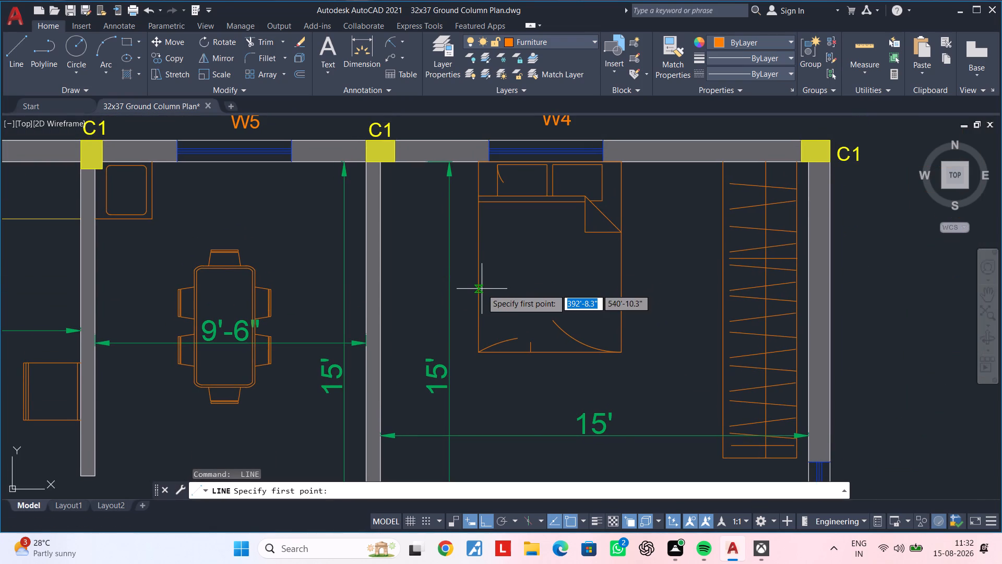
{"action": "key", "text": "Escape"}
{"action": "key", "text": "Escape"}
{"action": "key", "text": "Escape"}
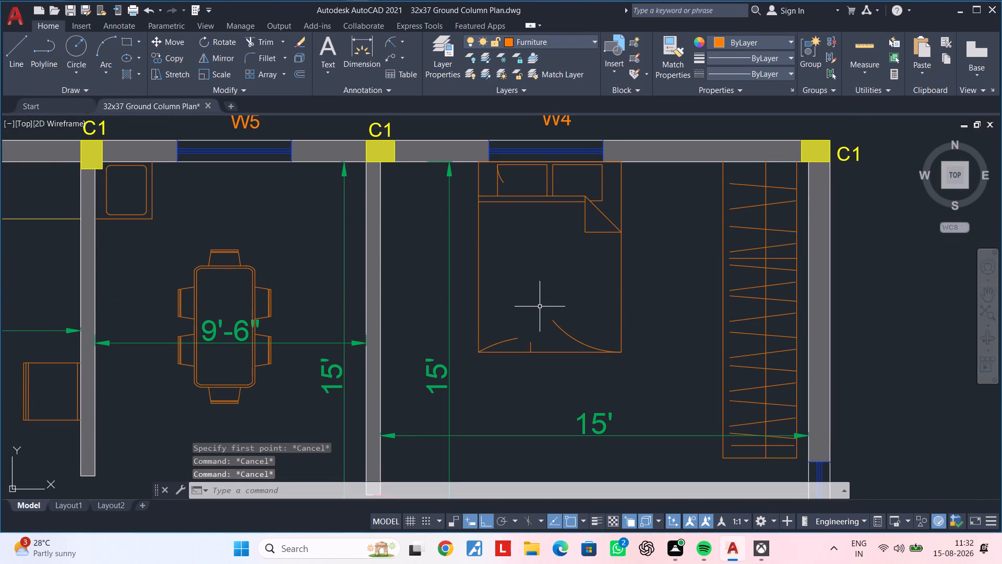
Offset the large arc at the bed's wardrobe-side foot corner by 2 inches toward the bed's interior.
{"action": "middle_click_drag", "start_coordinate": [533, 310], "coordinate": [535, 304]}
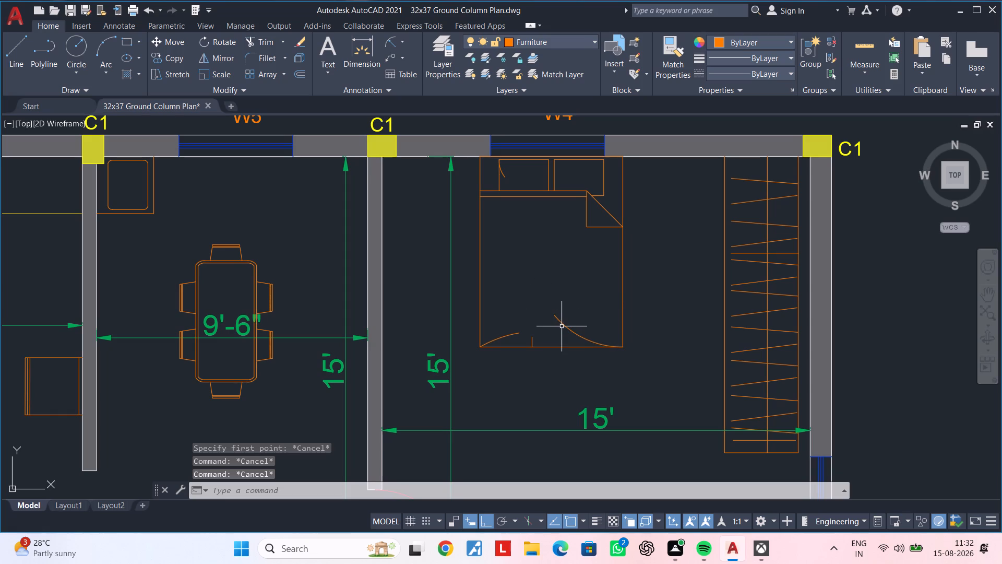
{"action": "left_click", "coordinate": [563, 325]}
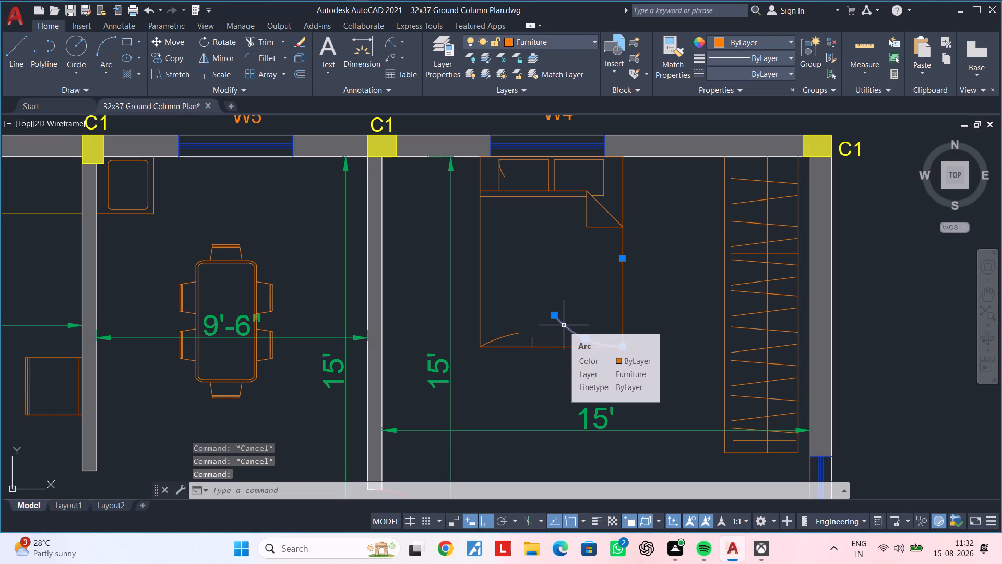
{"action": "key", "text": "Escape"}
{"action": "key", "text": "o"}
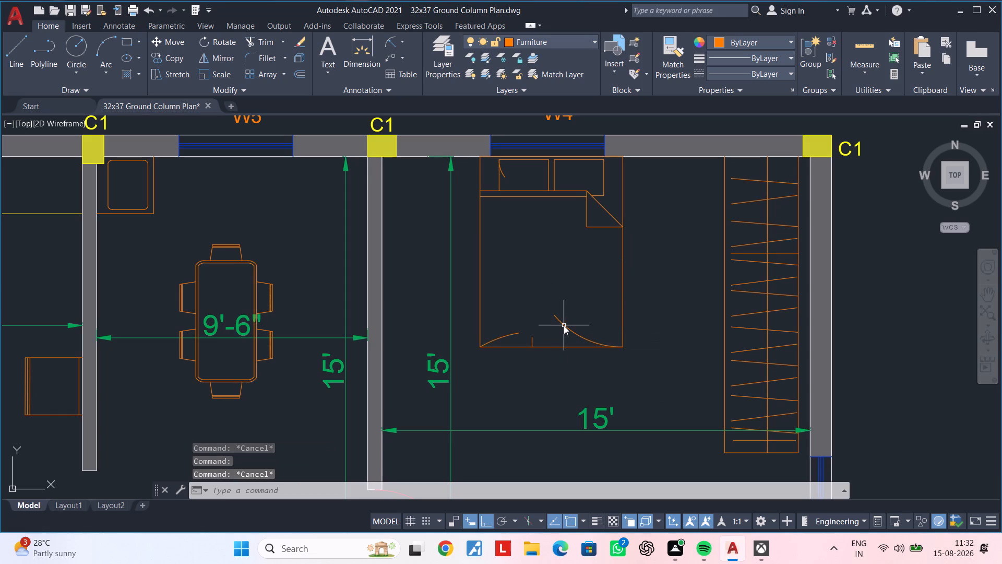
{"action": "key", "text": "Return"}
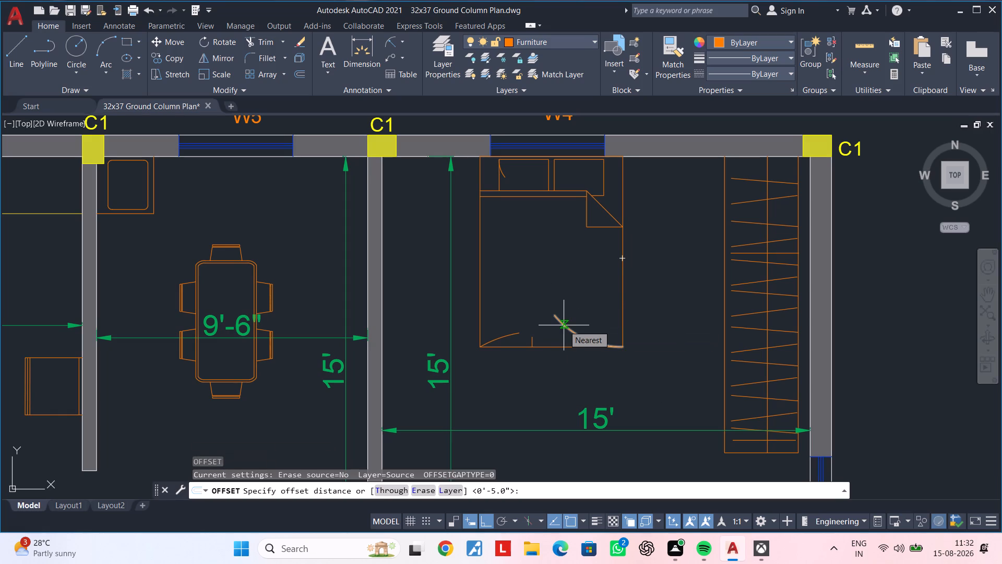
{"action": "key", "text": "2"}
{"action": "key", "text": "Return"}
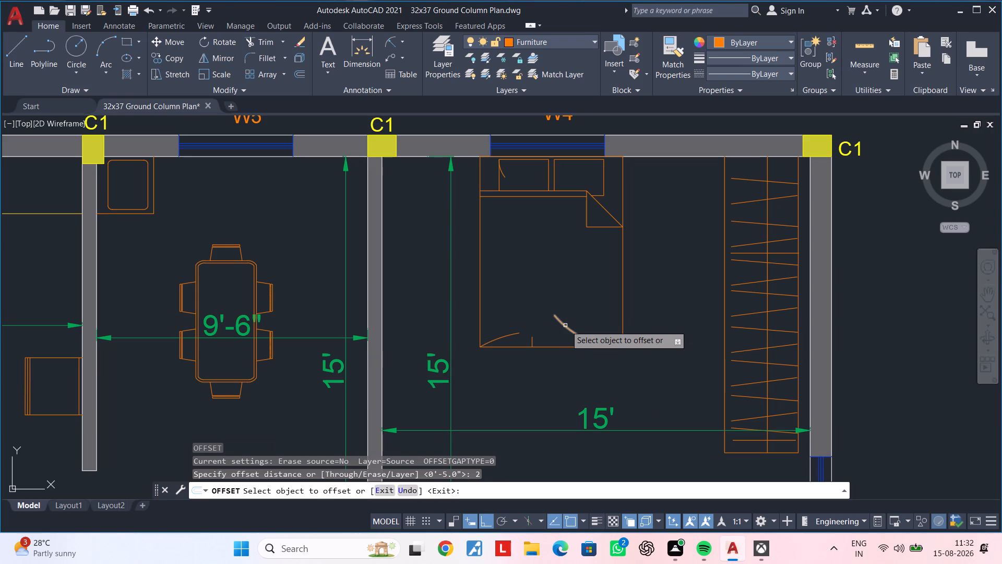
{"action": "left_click", "coordinate": [566, 325]}
{"action": "left_click", "coordinate": [588, 311]}
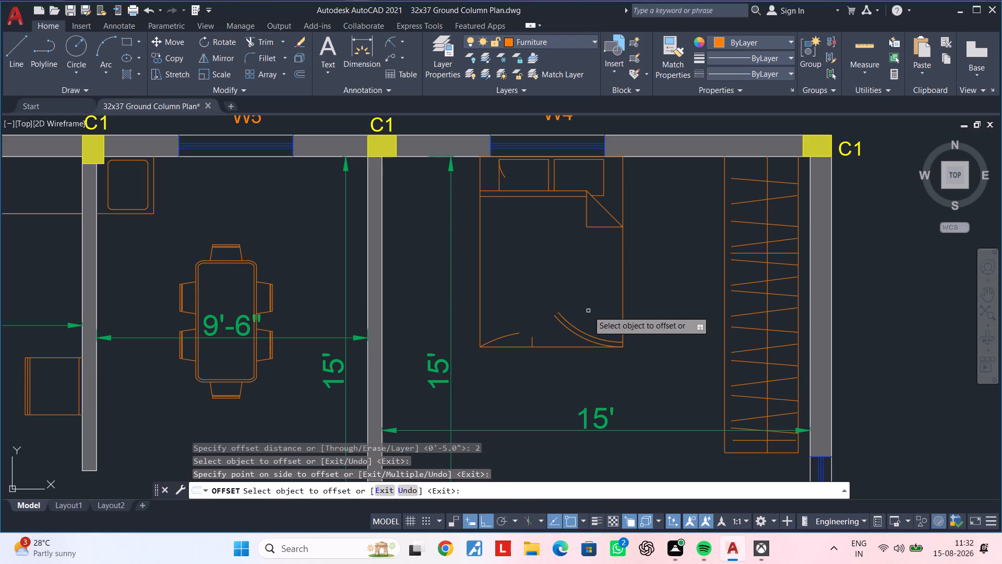
{"action": "key", "text": "Escape"}
{"action": "key", "text": "Escape"}
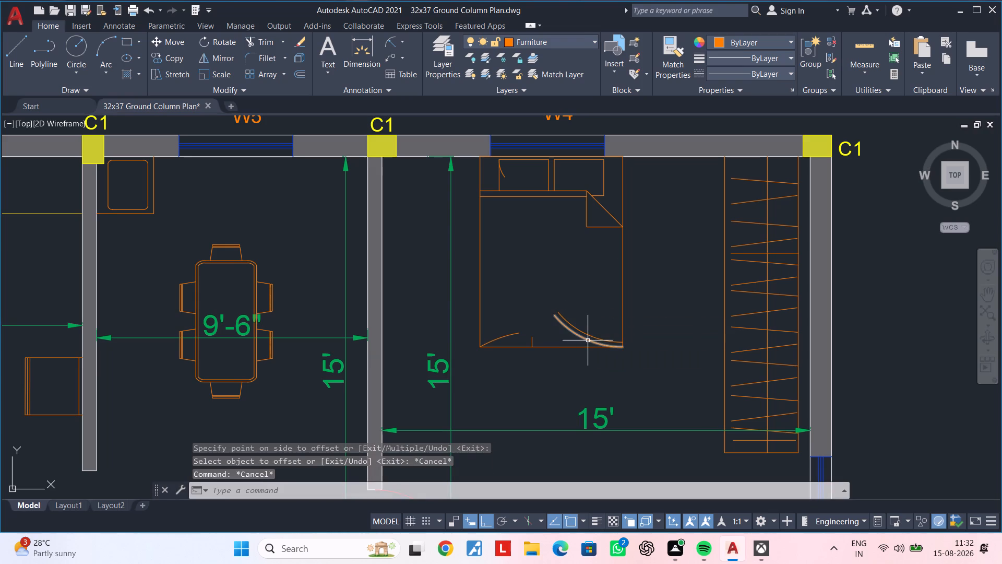
Shorten the offset arc by pulling its free end in stages toward the bed's wardrobe-side edge.
{"action": "left_click", "coordinate": [588, 336]}
{"action": "left_click", "coordinate": [557, 311]}
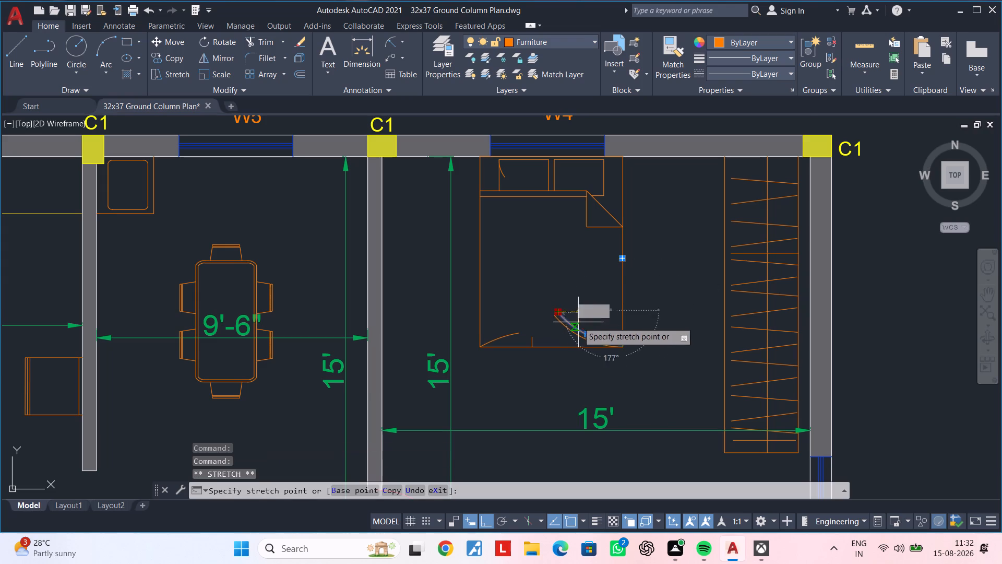
{"action": "scroll", "coordinate": [580, 324], "scroll_direction": "up", "scroll_amount": 2}
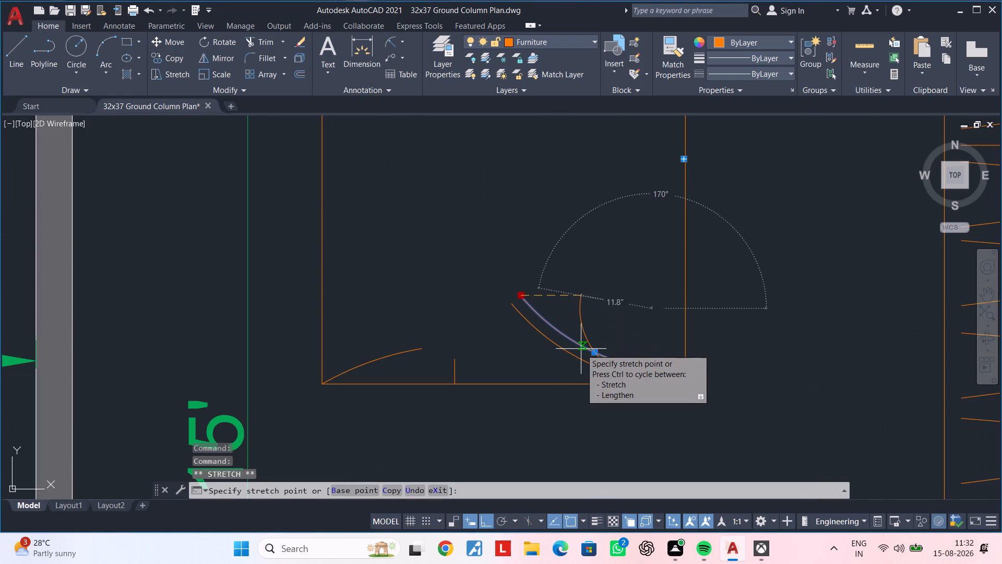
{"action": "left_click", "coordinate": [581, 349]}
{"action": "scroll", "coordinate": [613, 355], "scroll_direction": "down", "scroll_amount": 1}
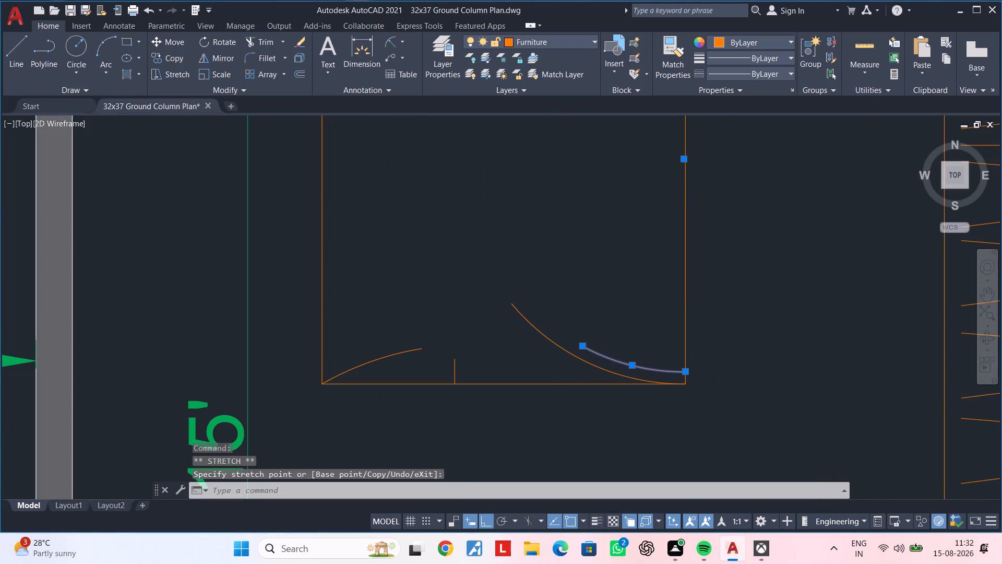
{"action": "scroll", "coordinate": [613, 355], "scroll_direction": "up", "scroll_amount": 2}
{"action": "left_click", "coordinate": [562, 342]}
{"action": "left_click", "coordinate": [600, 356]}
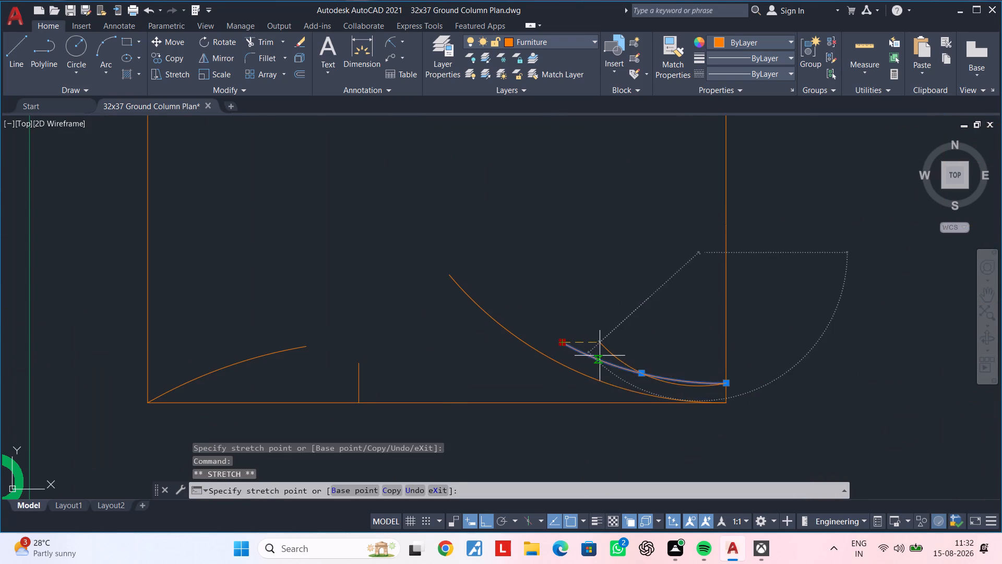
{"action": "scroll", "coordinate": [631, 354], "scroll_direction": "down", "scroll_amount": 2}
{"action": "middle_click_drag", "start_coordinate": [634, 349], "coordinate": [671, 327]}
{"action": "scroll", "coordinate": [665, 334], "scroll_direction": "up", "scroll_amount": 2}
{"action": "left_click", "coordinate": [635, 337]}
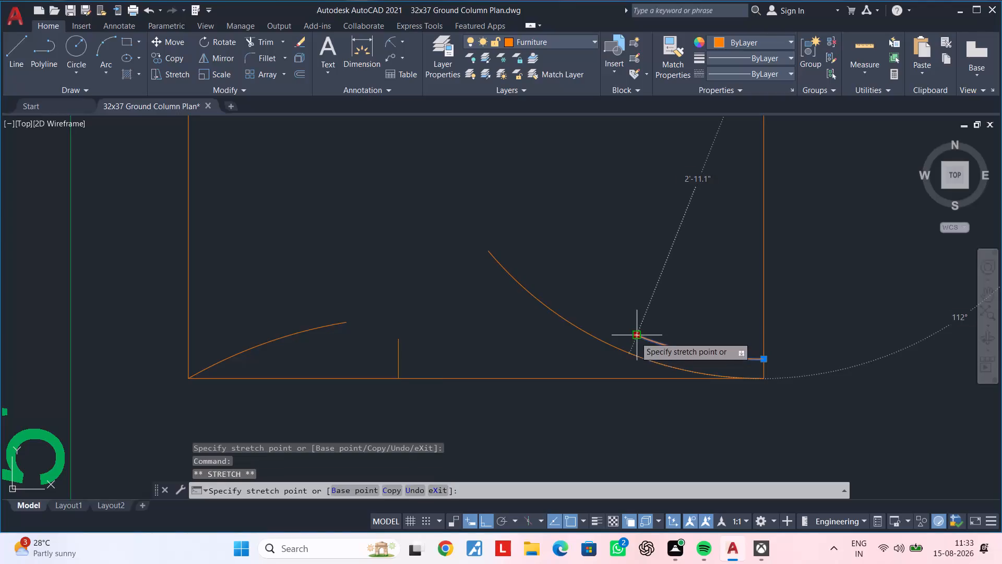
{"action": "left_click", "coordinate": [656, 344]}
{"action": "key", "text": "Escape"}
Move the shortened arc down so it meets the large arc at the bed's wardrobe-side foot corner.
{"action": "left_click", "coordinate": [734, 361]}
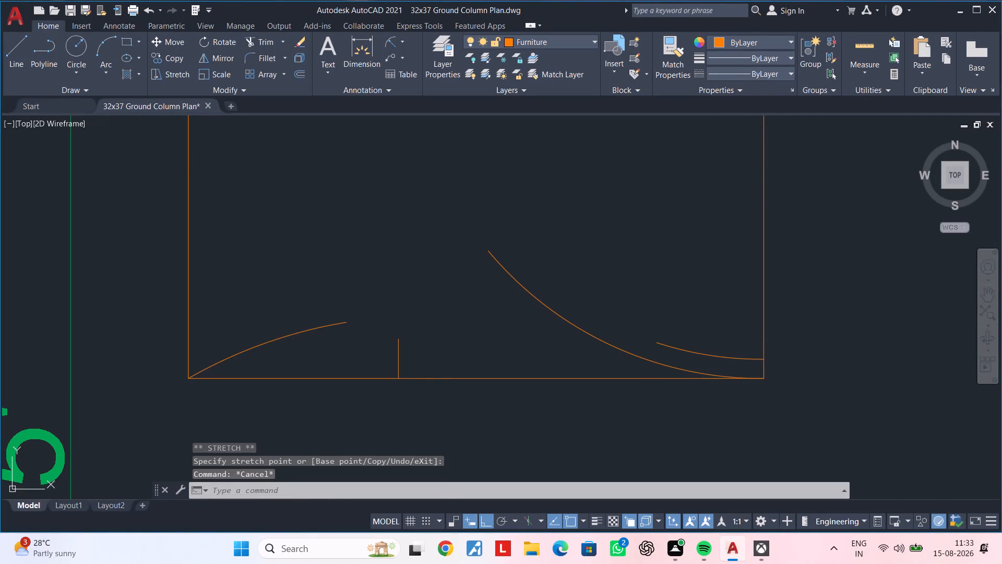
{"action": "left_click", "coordinate": [734, 358]}
{"action": "key", "text": "comma"}
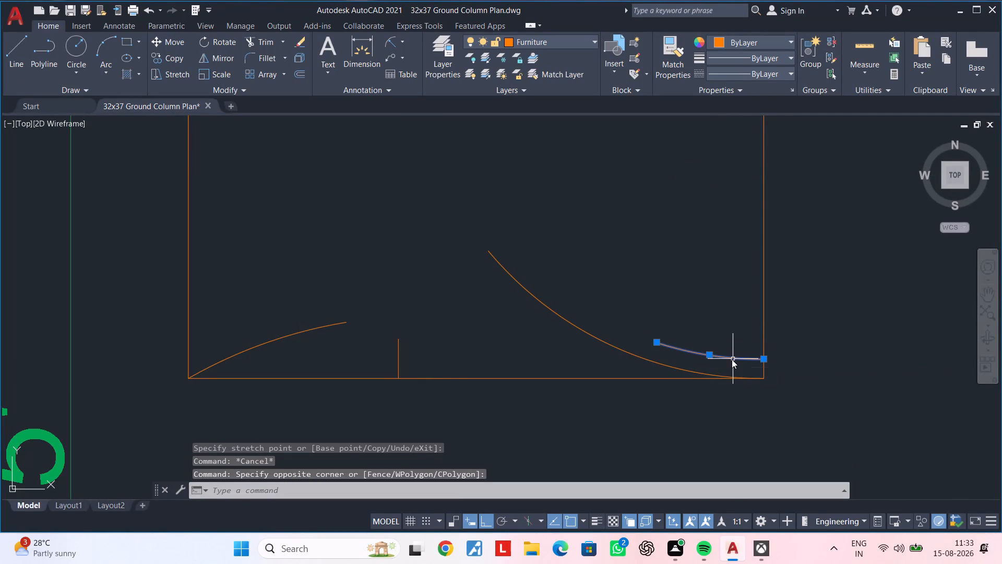
{"action": "key", "text": "Escape"}
{"action": "key", "text": "Escape"}
{"action": "left_click", "coordinate": [732, 359]}
{"action": "type", "text": "m"}
{"action": "key", "text": "space"}
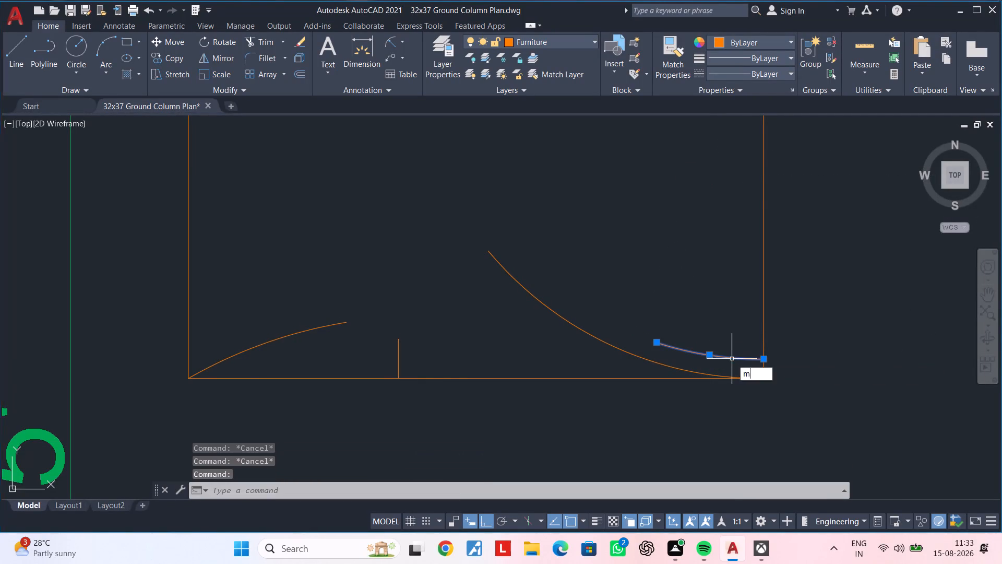
{"action": "left_click", "coordinate": [759, 360]}
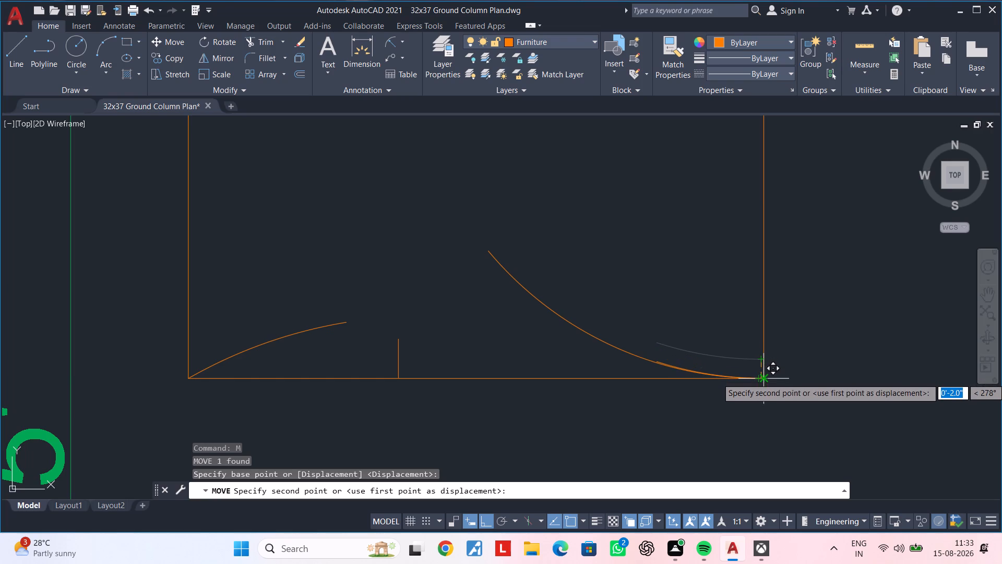
{"action": "left_click", "coordinate": [764, 378]}
Raise the short arc's free end and its midpoint so it curves up away from the large arc.
{"action": "scroll", "coordinate": [662, 362], "scroll_direction": "up", "scroll_amount": 2}
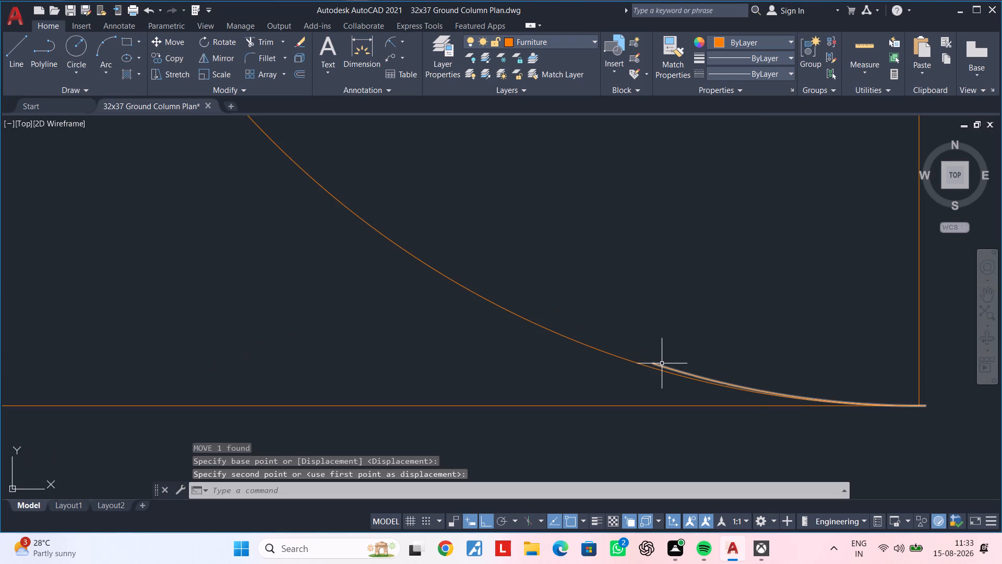
{"action": "left_click", "coordinate": [661, 365]}
{"action": "left_click", "coordinate": [654, 364]}
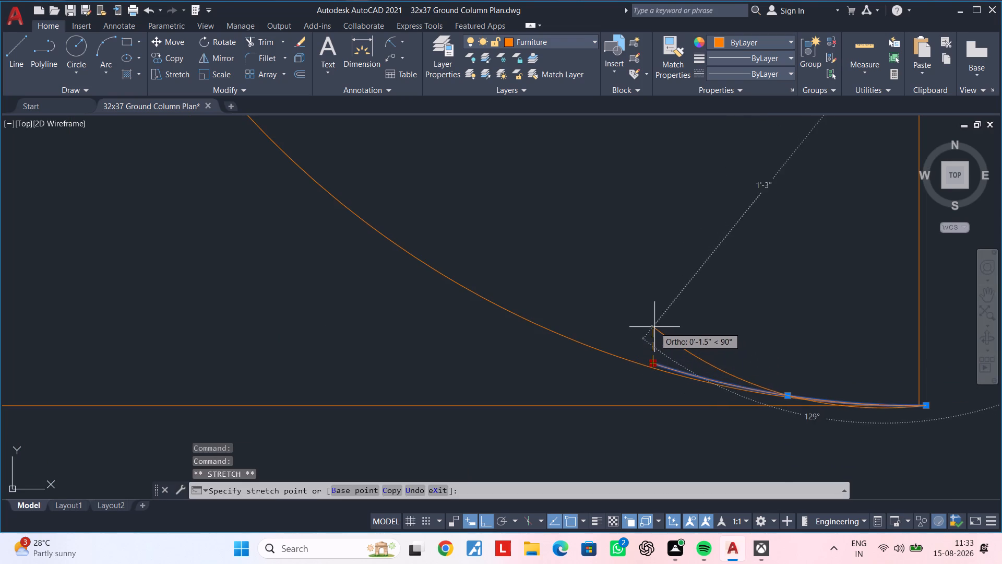
{"action": "left_click", "coordinate": [651, 298]}
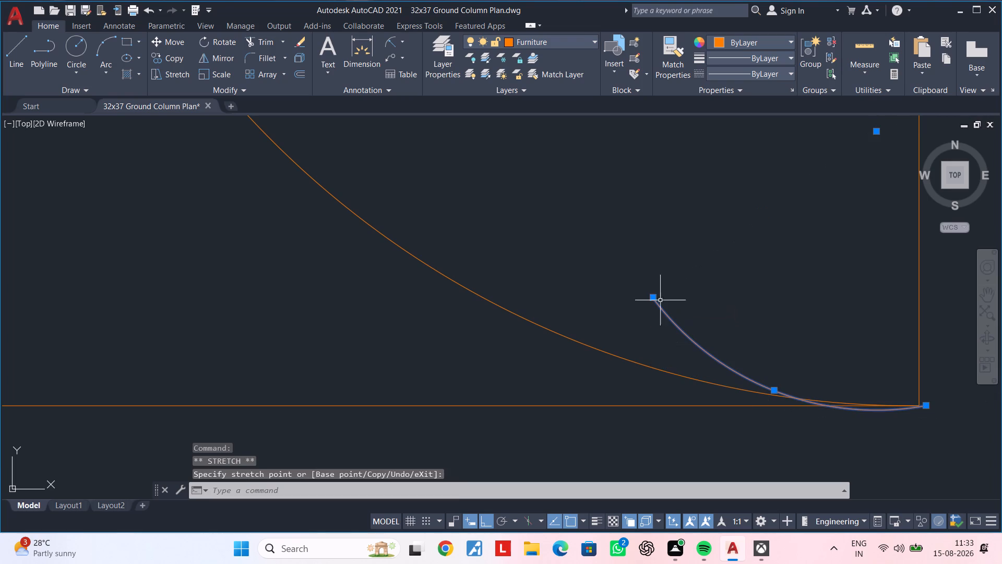
{"action": "scroll", "coordinate": [821, 397], "scroll_direction": "up", "scroll_amount": 2}
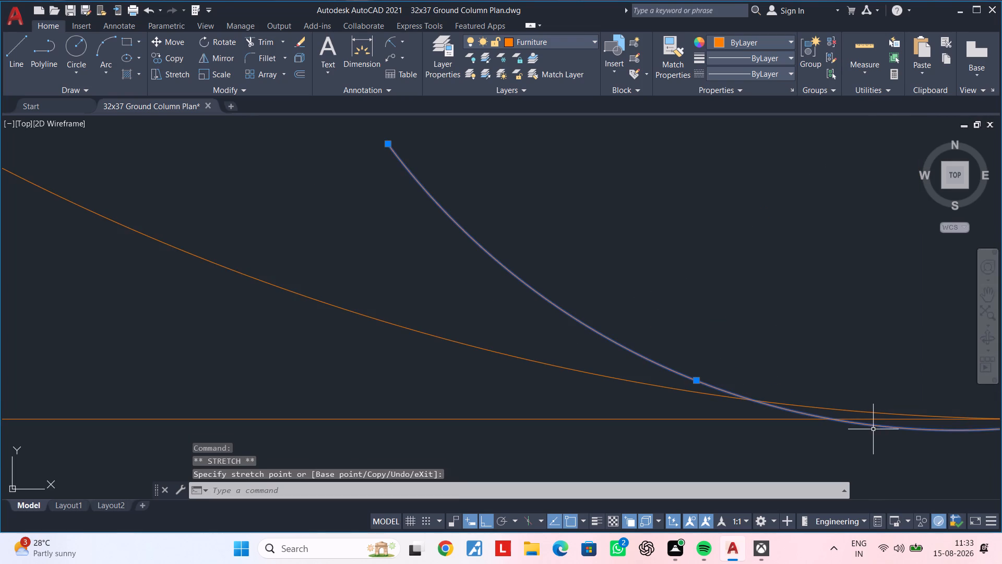
{"action": "left_click", "coordinate": [696, 381]}
{"action": "scroll", "coordinate": [708, 335], "scroll_direction": "down", "scroll_amount": 1}
{"action": "left_click", "coordinate": [708, 335]}
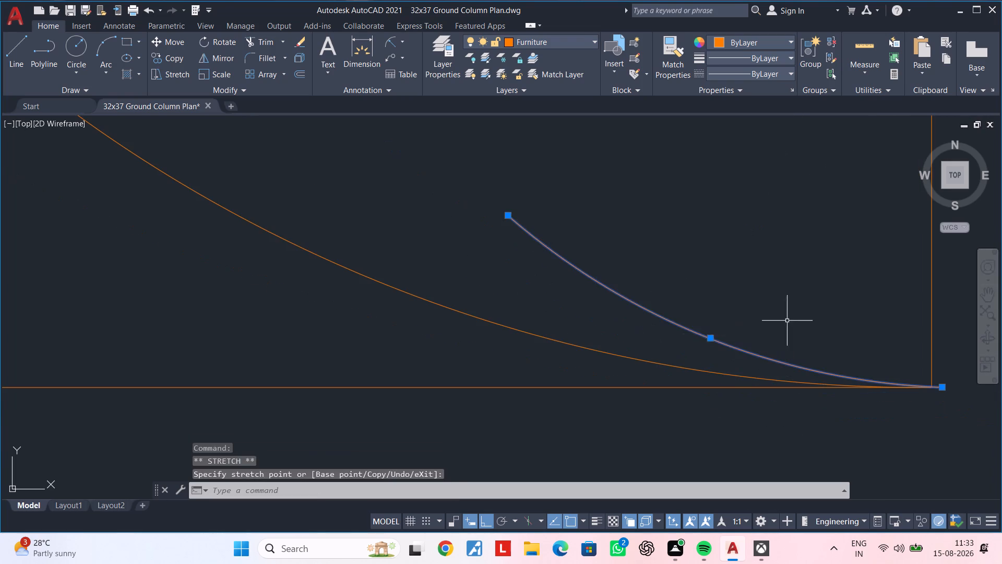
{"action": "key", "text": "Escape"}
Stretch the short arc's overshooting end back onto the bed's foot corner.
{"action": "middle_click_drag", "start_coordinate": [843, 405], "coordinate": [700, 363]}
{"action": "scroll", "coordinate": [811, 338], "scroll_direction": "up", "scroll_amount": 2}
{"action": "scroll", "coordinate": [759, 360], "scroll_direction": "up", "scroll_amount": 3}
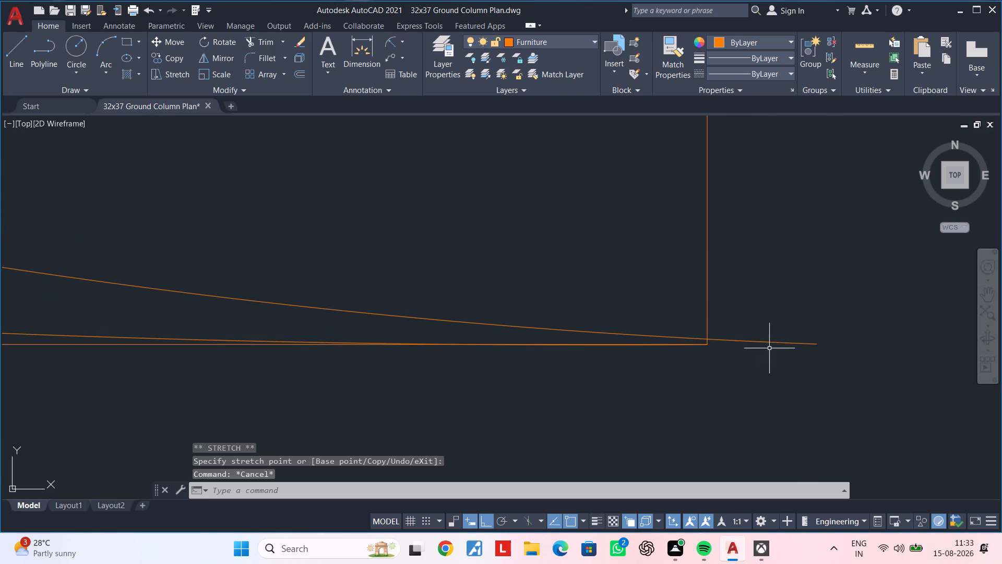
{"action": "left_click", "coordinate": [770, 342]}
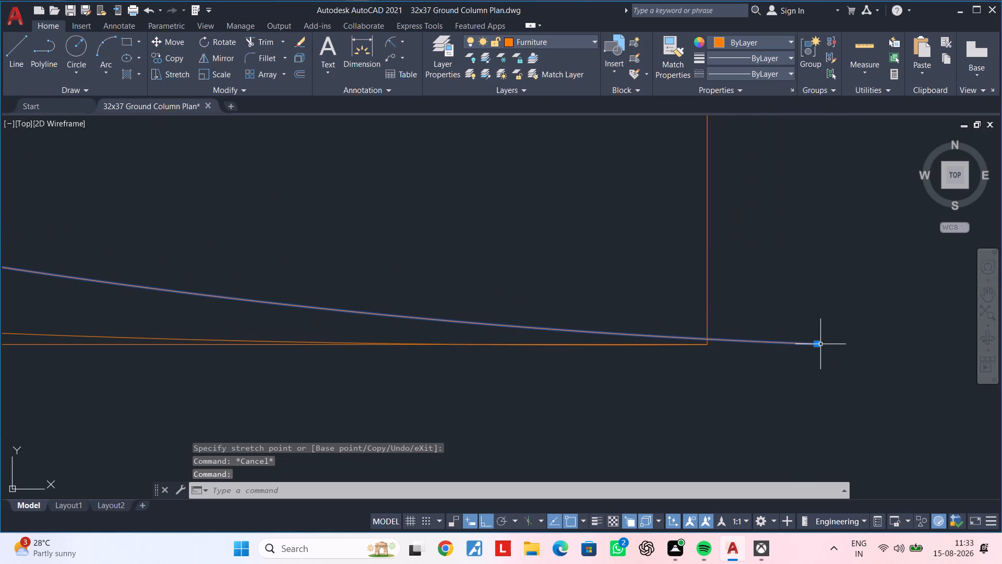
{"action": "left_click", "coordinate": [818, 344]}
{"action": "left_click", "coordinate": [708, 344]}
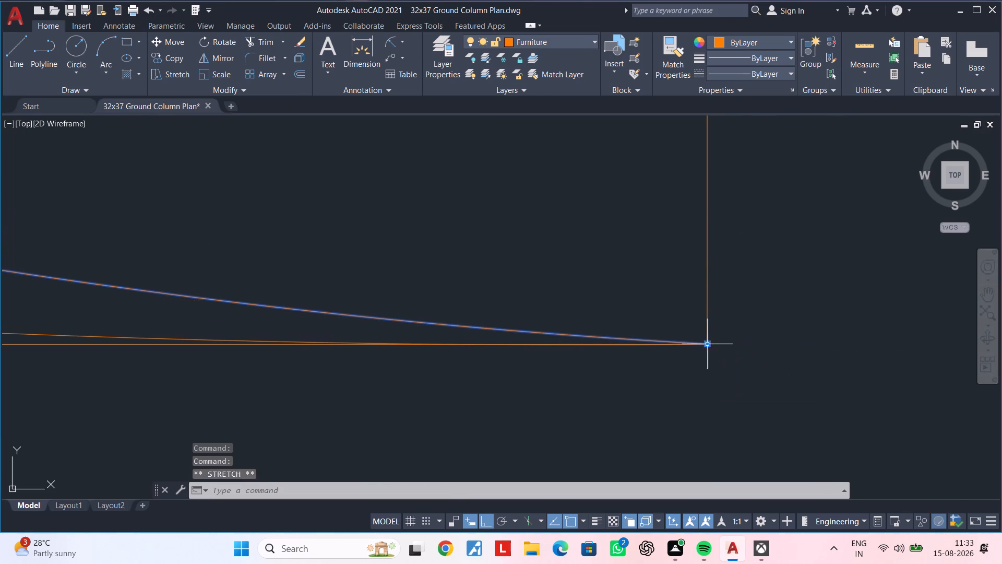
{"action": "scroll", "coordinate": [760, 333], "scroll_direction": "down", "scroll_amount": 5}
{"action": "middle_click_drag", "start_coordinate": [388, 374], "coordinate": [718, 373]}
{"action": "key", "text": "Escape"}
{"action": "key", "text": "Escape"}
Offset the shallow arc at the bed's opposite foot corner by 2" to its upper side.
{"action": "scroll", "coordinate": [472, 361], "scroll_direction": "down", "scroll_amount": 3}
{"action": "middle_click_drag", "start_coordinate": [492, 367], "coordinate": [609, 370]}
{"action": "middle_click_drag", "start_coordinate": [475, 377], "coordinate": [767, 374]}
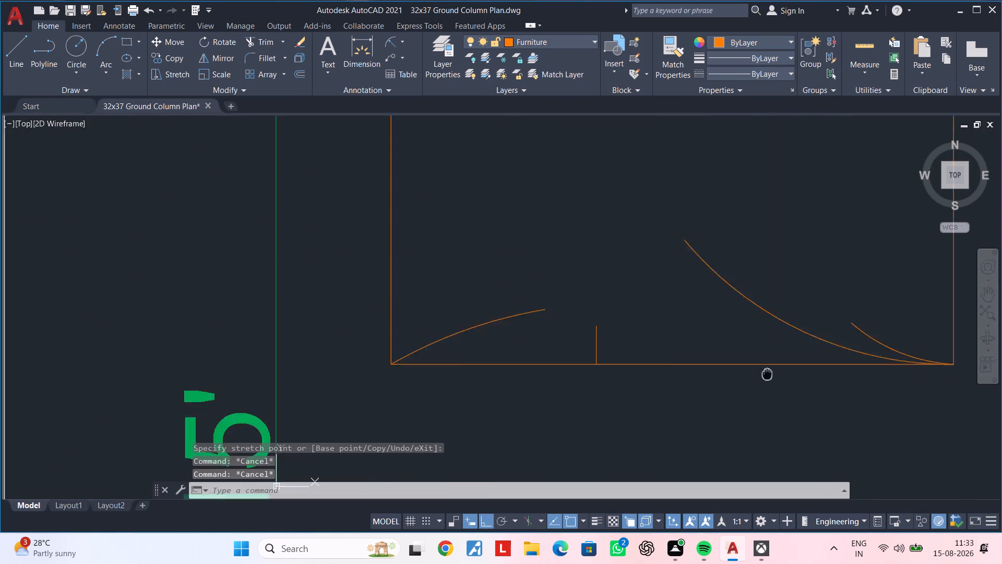
{"action": "middle_click_drag", "start_coordinate": [767, 374], "coordinate": [810, 372]}
{"action": "middle_click_drag", "start_coordinate": [476, 365], "coordinate": [624, 352]}
{"action": "key", "text": "Escape"}
{"action": "middle_click_drag", "start_coordinate": [628, 350], "coordinate": [485, 340]}
{"action": "key", "text": "Escape"}
{"action": "key", "text": "Escape"}
{"action": "middle_click_drag", "start_coordinate": [494, 332], "coordinate": [516, 317]}
{"action": "scroll", "coordinate": [499, 328], "scroll_direction": "up", "scroll_amount": 1}
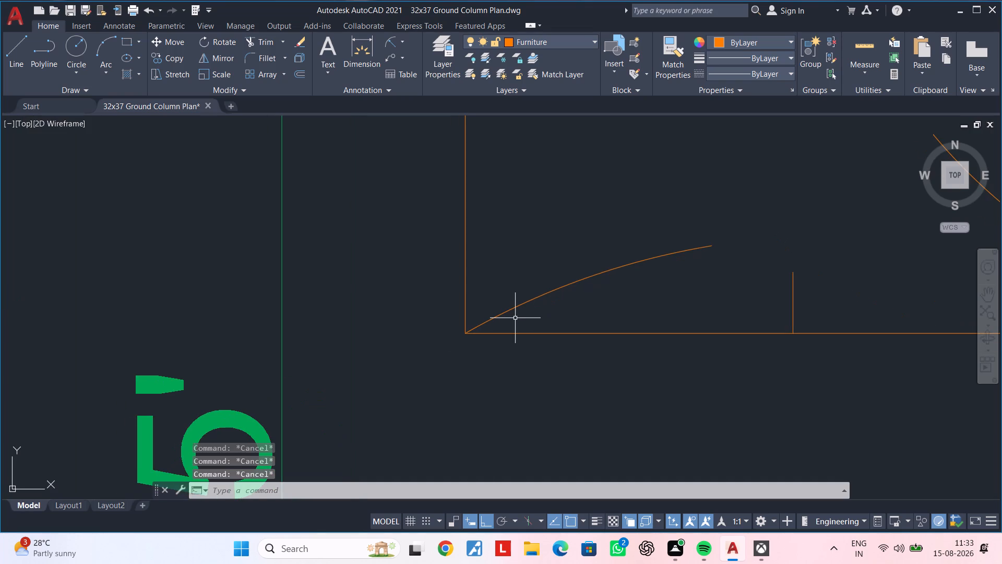
{"action": "middle_click_drag", "start_coordinate": [518, 318], "coordinate": [393, 318]}
{"action": "scroll", "coordinate": [532, 315], "scroll_direction": "down", "scroll_amount": 1}
{"action": "middle_click_drag", "start_coordinate": [508, 319], "coordinate": [495, 320]}
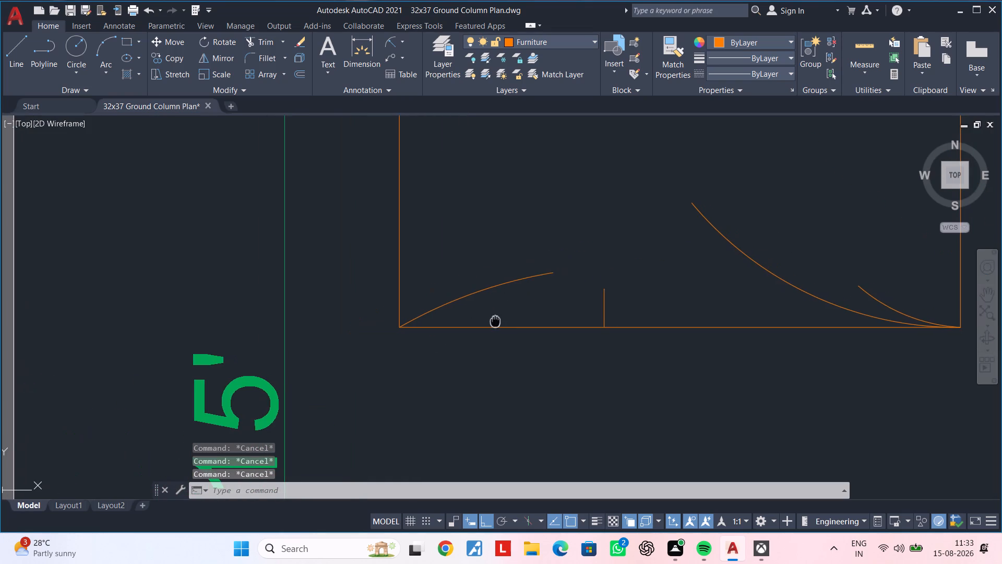
{"action": "middle_click_drag", "start_coordinate": [495, 320], "coordinate": [495, 320]}
{"action": "middle_click_drag", "start_coordinate": [499, 319], "coordinate": [555, 317]}
{"action": "scroll", "coordinate": [506, 312], "scroll_direction": "up", "scroll_amount": 1}
{"action": "left_click", "coordinate": [500, 296]}
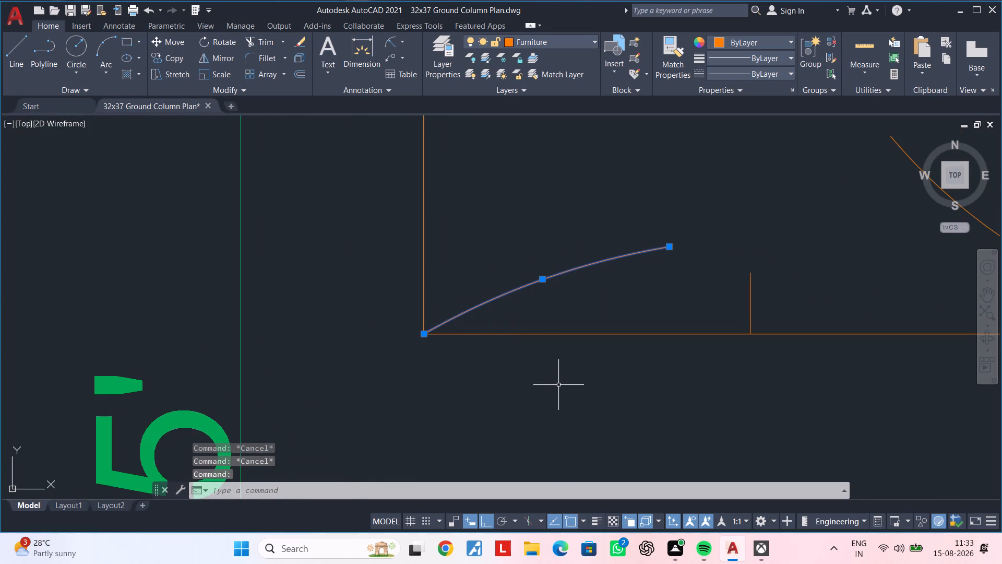
{"action": "type", "text": "of"}
{"action": "key", "text": "space"}
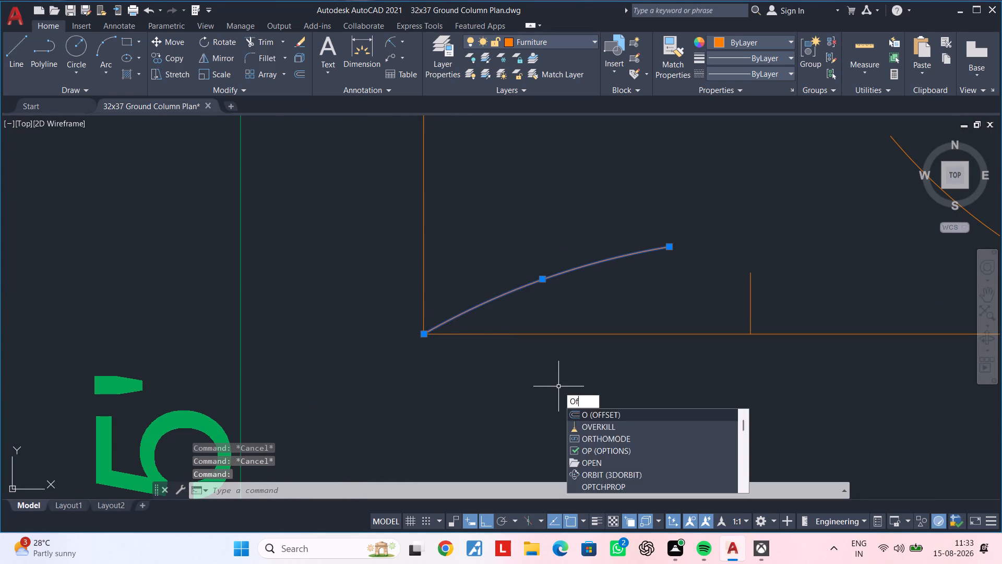
{"action": "type", "text": "2\""}
{"action": "key", "text": "Return"}
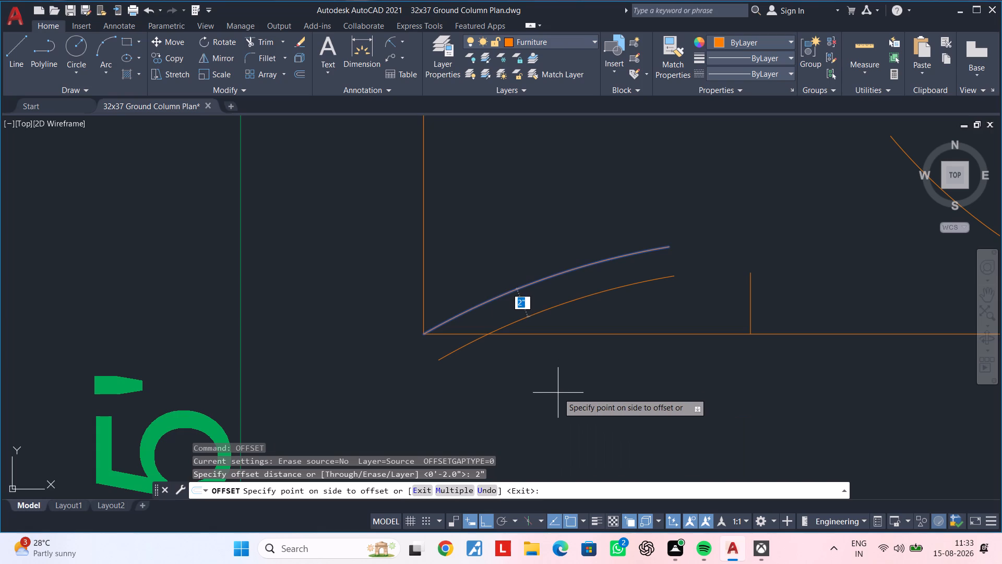
{"action": "left_click", "coordinate": [440, 281]}
{"action": "key", "text": "Escape"}
{"action": "key", "text": "Escape"}
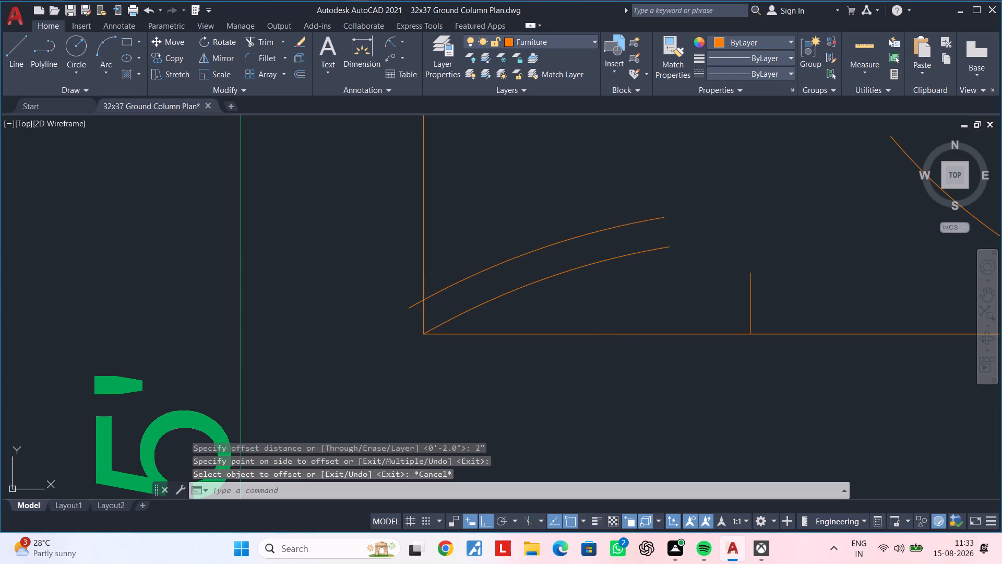
Pull the new offset arc's midpoint down onto the middle of the original shallow arc, reversing its curvature.
{"action": "left_click", "coordinate": [452, 287]}
{"action": "left_click", "coordinate": [532, 252]}
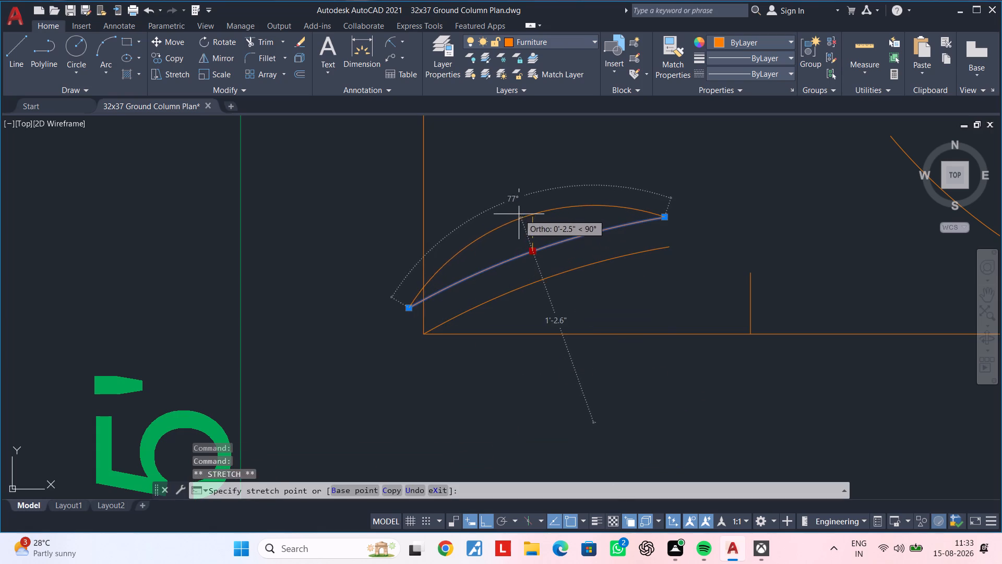
{"action": "left_click", "coordinate": [542, 274]}
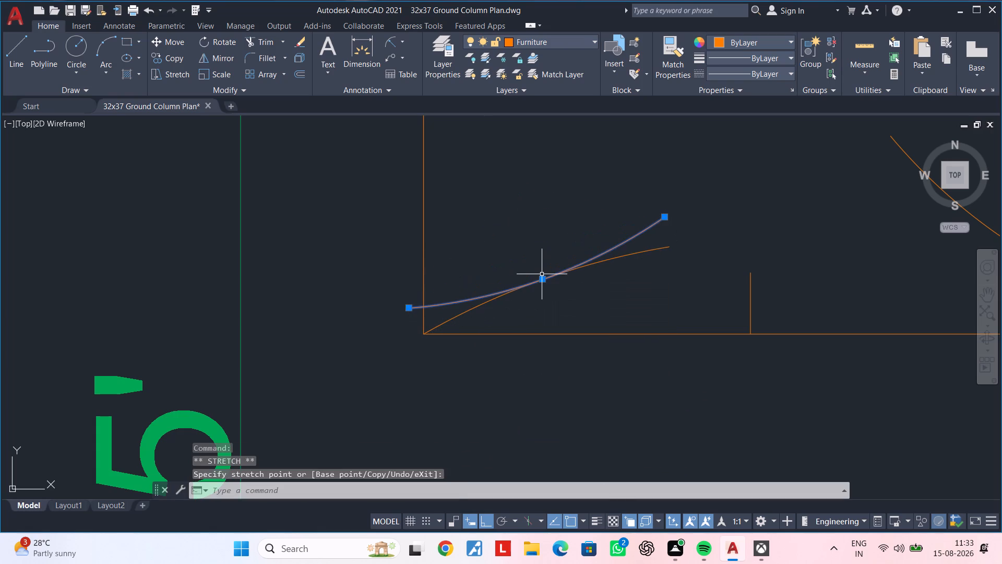
Move the reversed arc by its lower end onto the bed's left foot corner.
{"action": "scroll", "coordinate": [538, 285], "scroll_direction": "up", "scroll_amount": 2}
{"action": "middle_click_drag", "start_coordinate": [522, 302], "coordinate": [614, 300]}
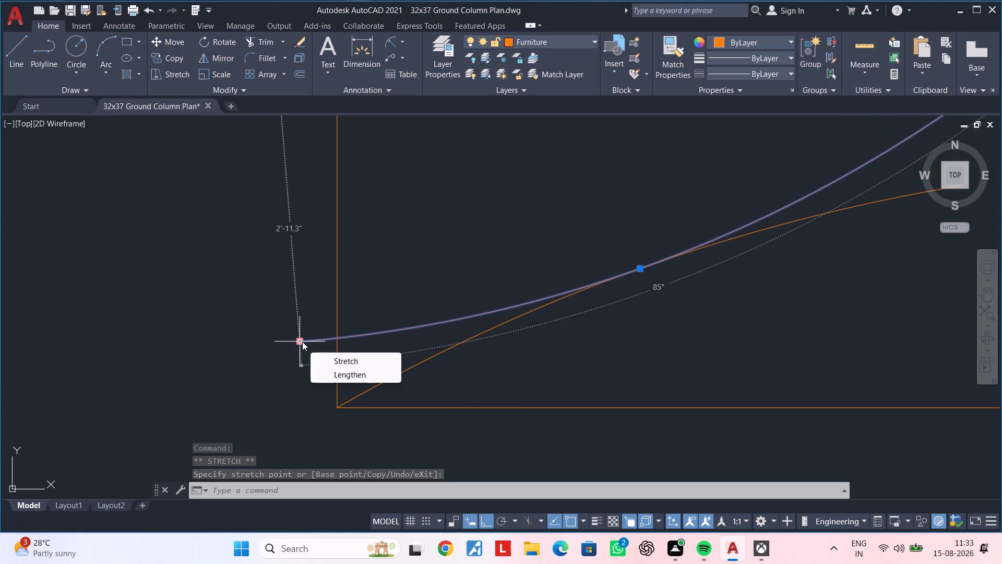
{"action": "type", "text": "m"}
{"action": "key", "text": "space"}
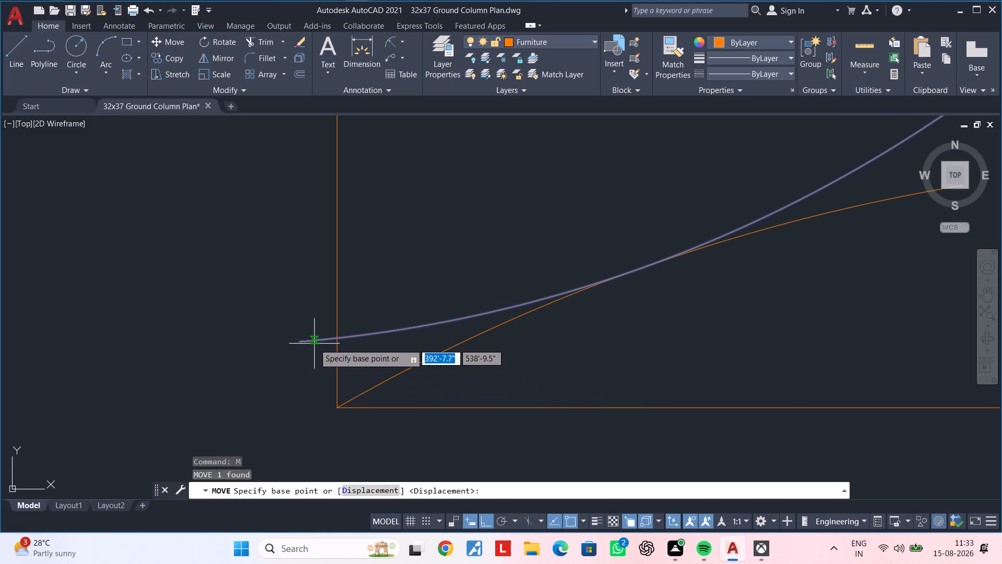
{"action": "left_click", "coordinate": [297, 342]}
{"action": "left_click", "coordinate": [337, 407]}
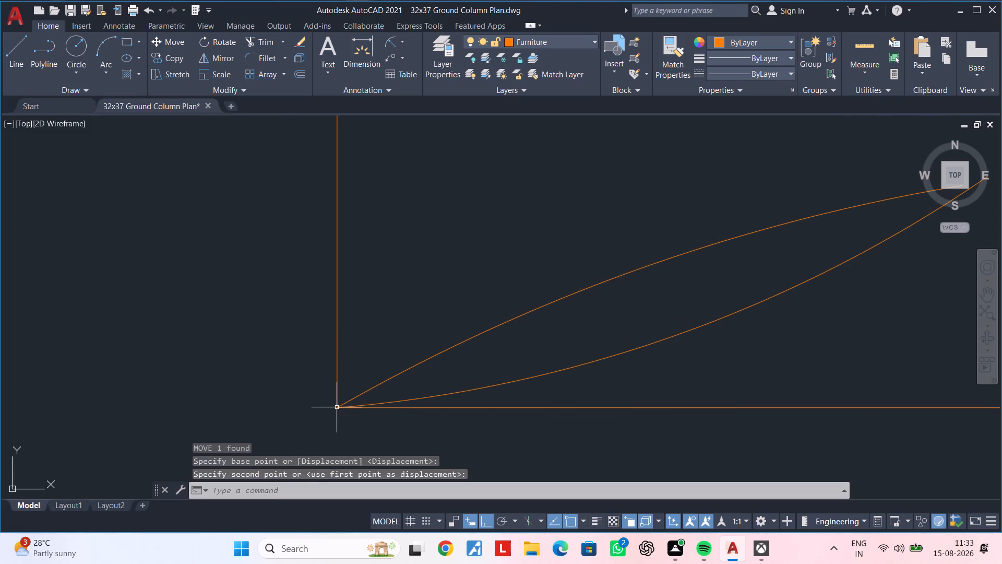
Pull the moved arc's free end in towards the bed's left edge and raise its midpoint above the shallow arc.
{"action": "scroll", "coordinate": [785, 362], "scroll_direction": "down", "scroll_amount": 1}
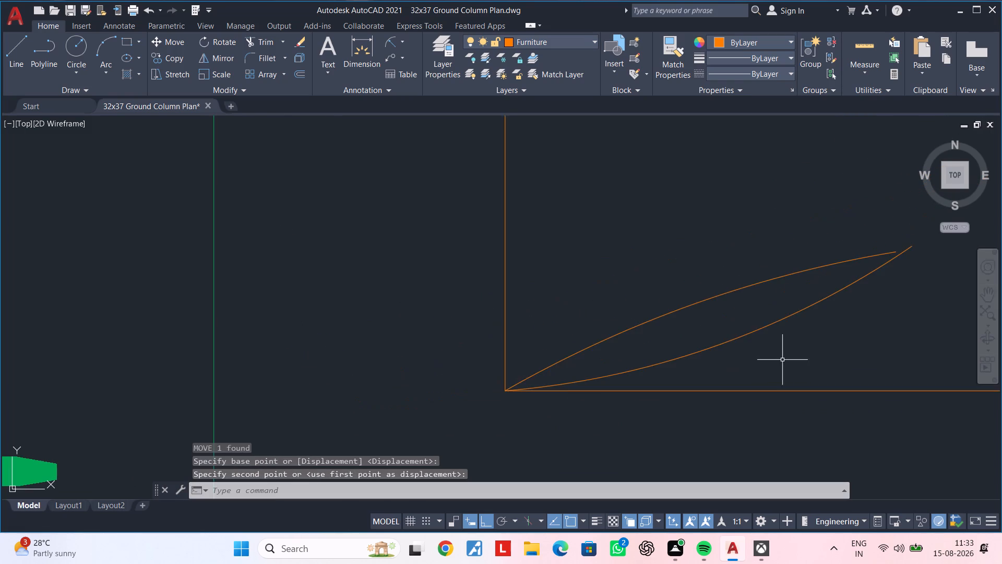
{"action": "middle_click_drag", "start_coordinate": [801, 352], "coordinate": [616, 327]}
{"action": "left_click", "coordinate": [589, 298]}
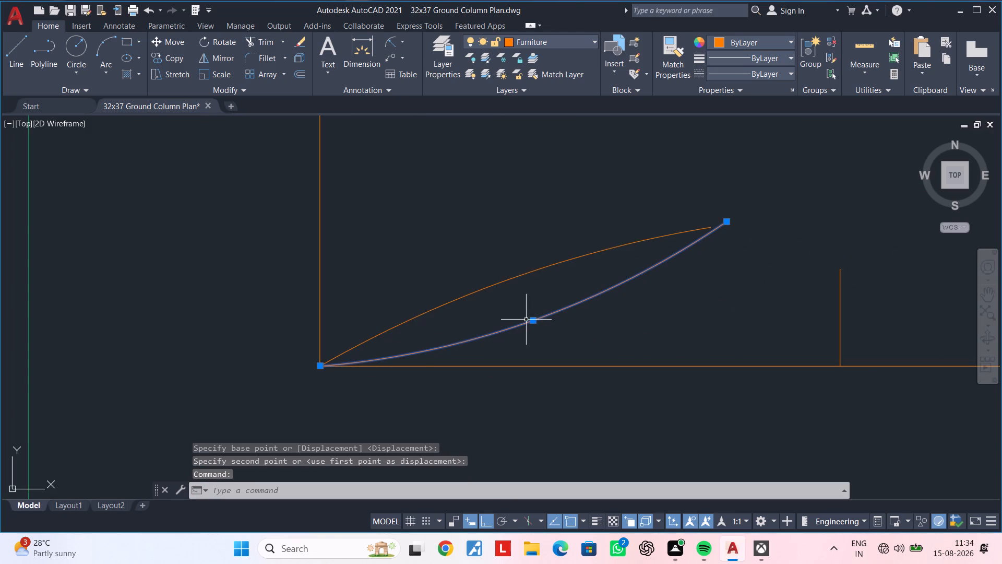
{"action": "left_click", "coordinate": [728, 224]}
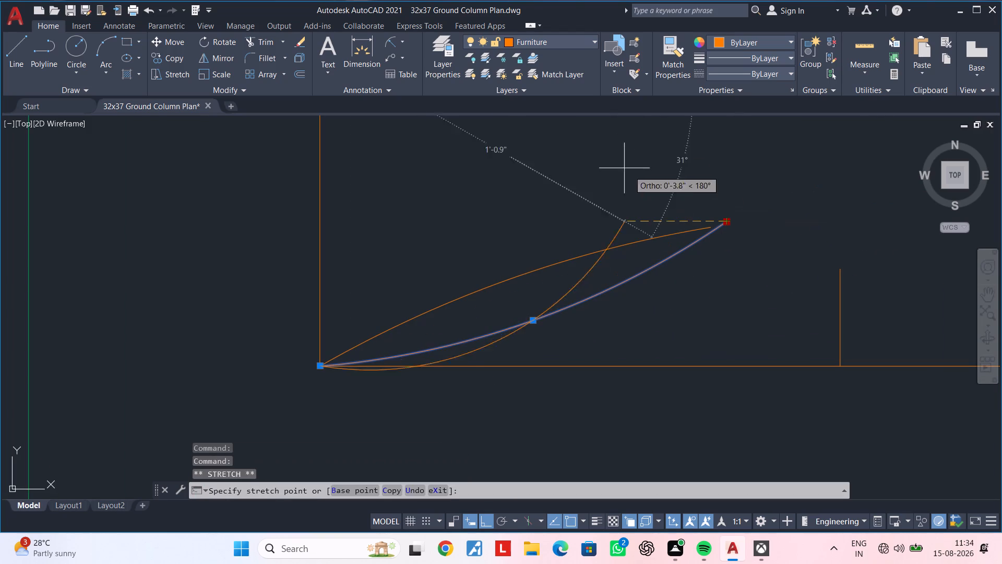
{"action": "left_click", "coordinate": [596, 142]}
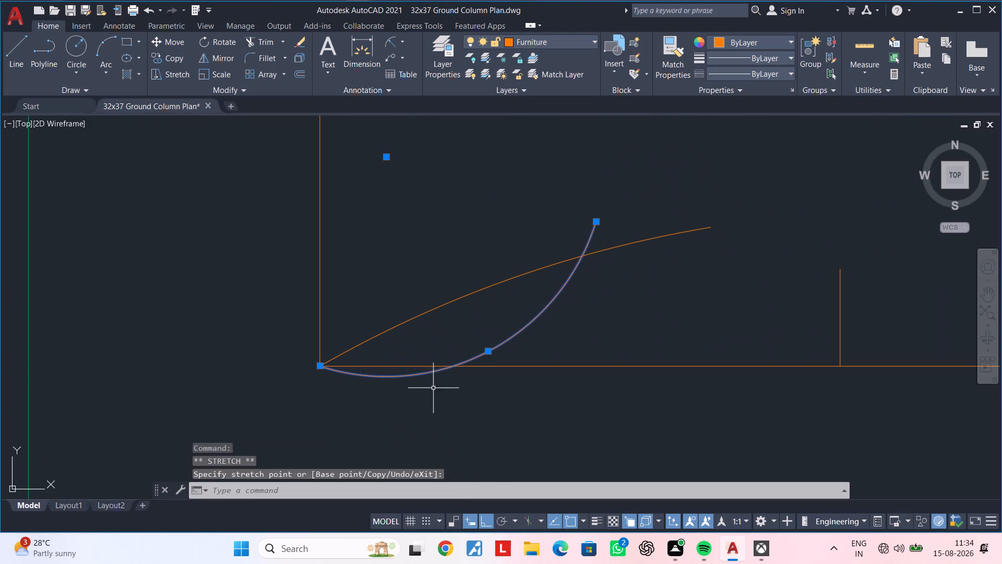
{"action": "left_click", "coordinate": [491, 352]}
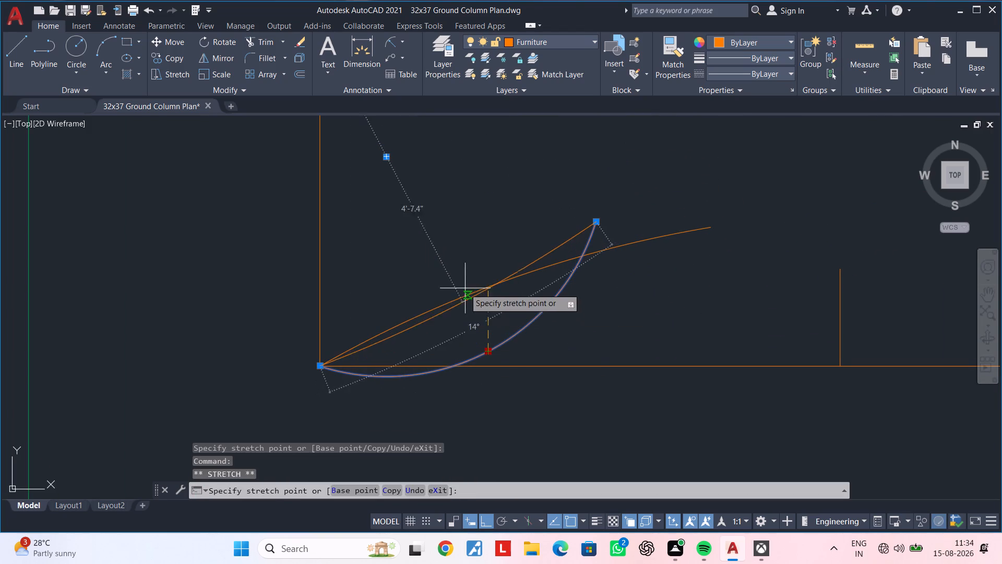
{"action": "left_click", "coordinate": [446, 264]}
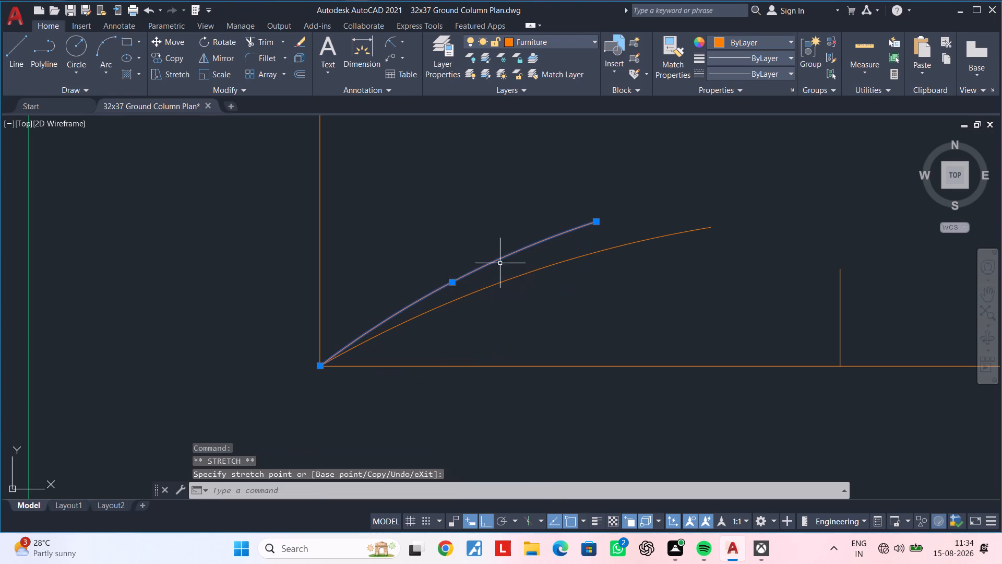
Bring the arc's free end closer to the bed's left edge and raise its midpoint to flatten the curve.
{"action": "left_click", "coordinate": [598, 223]}
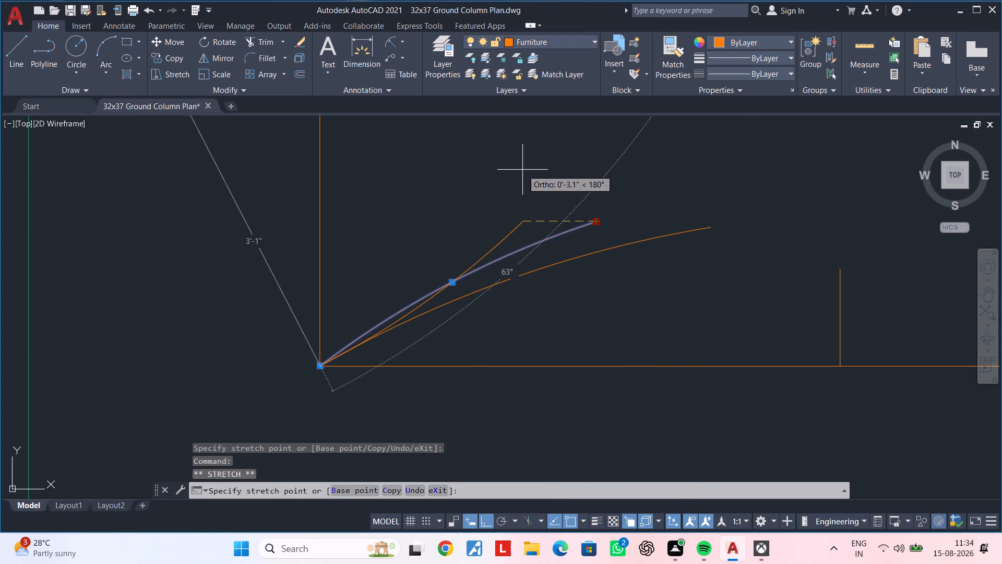
{"action": "scroll", "coordinate": [522, 170], "scroll_direction": "up", "scroll_amount": 1}
{"action": "scroll", "coordinate": [522, 170], "scroll_direction": "down", "scroll_amount": 1}
{"action": "middle_click_drag", "start_coordinate": [520, 170], "coordinate": [571, 284]}
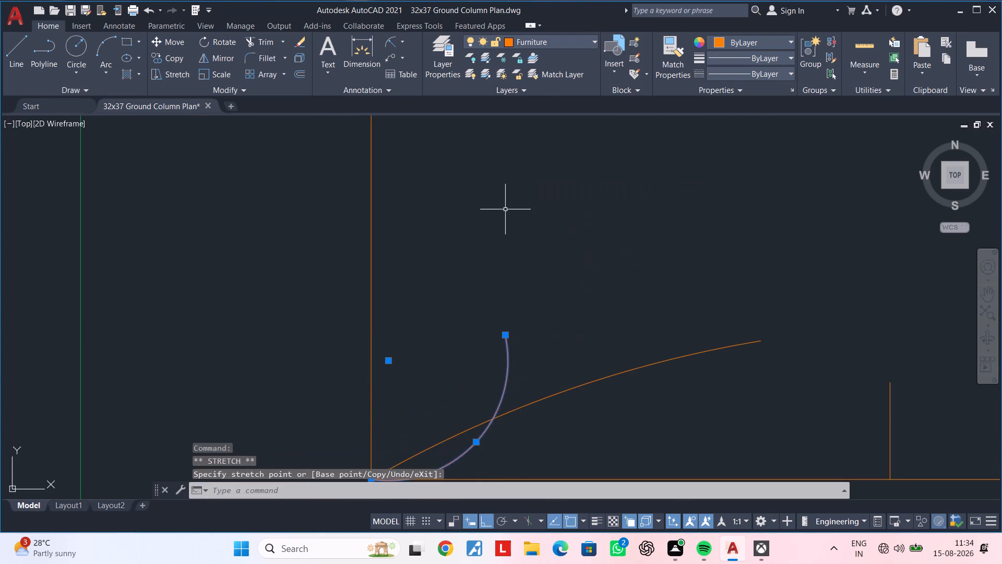
{"action": "left_click", "coordinate": [505, 209]}
{"action": "scroll", "coordinate": [513, 280], "scroll_direction": "down", "scroll_amount": 1}
{"action": "middle_click_drag", "start_coordinate": [512, 280], "coordinate": [527, 135]}
{"action": "left_click", "coordinate": [504, 236]}
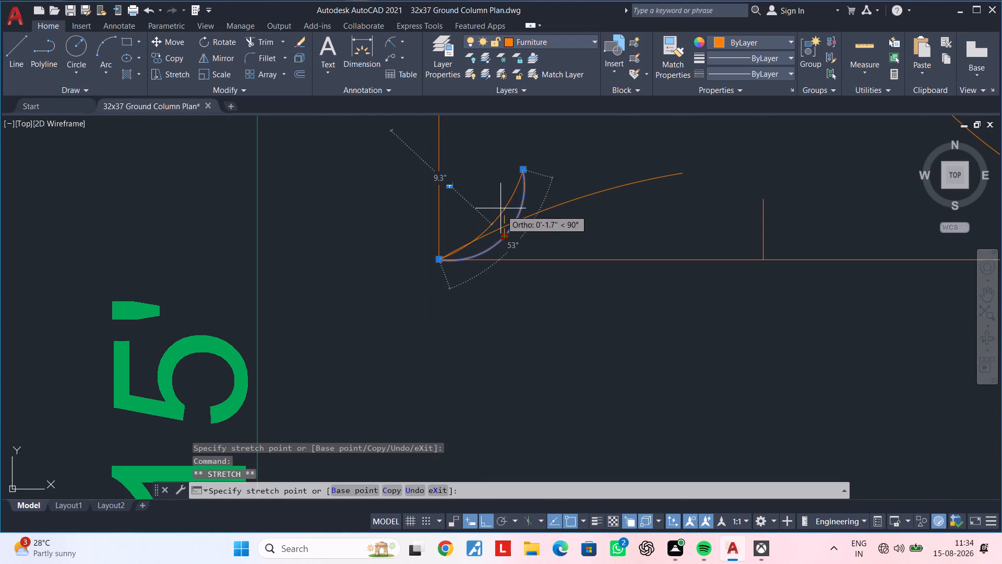
{"action": "left_click", "coordinate": [497, 195]}
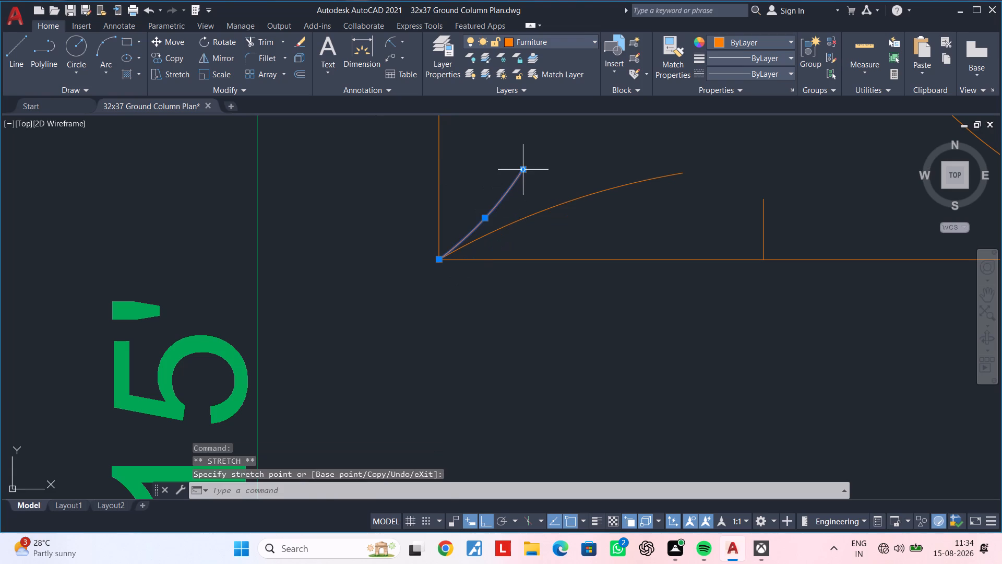
Stretch the arc's free end farther towards the bed's left edge, then lower it to shorten the arc.
{"action": "left_click", "coordinate": [525, 170]}
{"action": "left_click", "coordinate": [496, 148]}
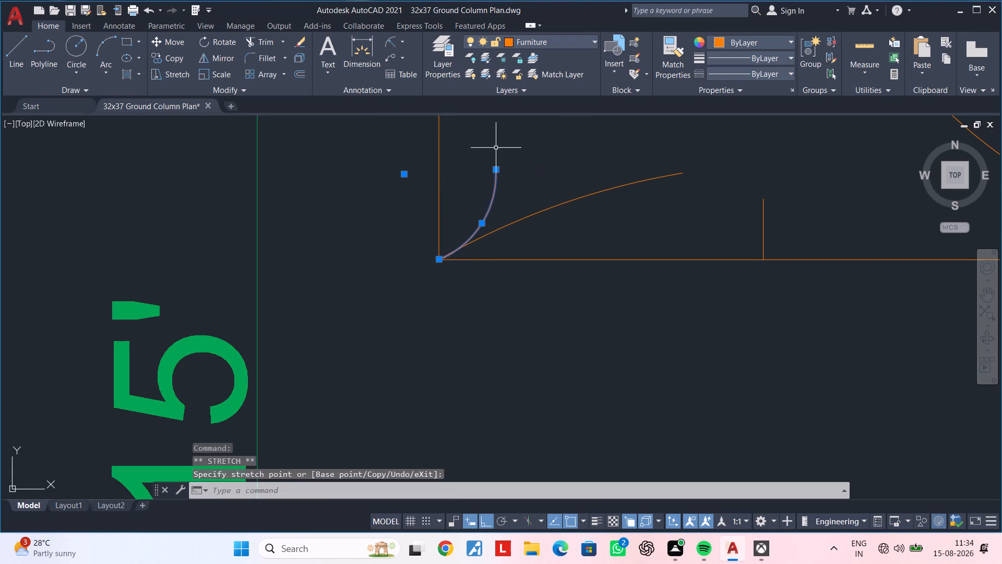
{"action": "middle_click_drag", "start_coordinate": [509, 187], "coordinate": [558, 160]}
{"action": "left_click", "coordinate": [545, 142]}
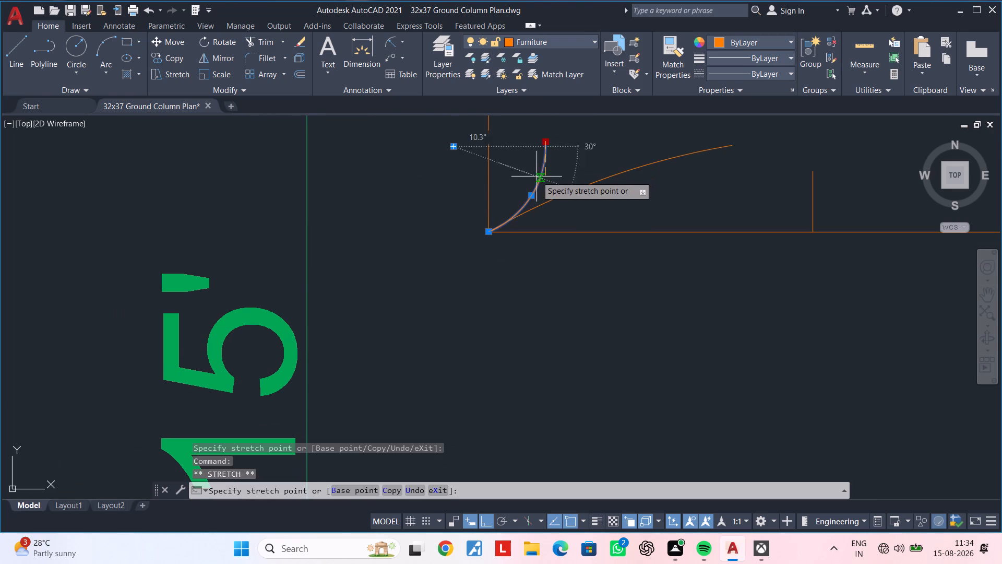
{"action": "left_click", "coordinate": [535, 173]}
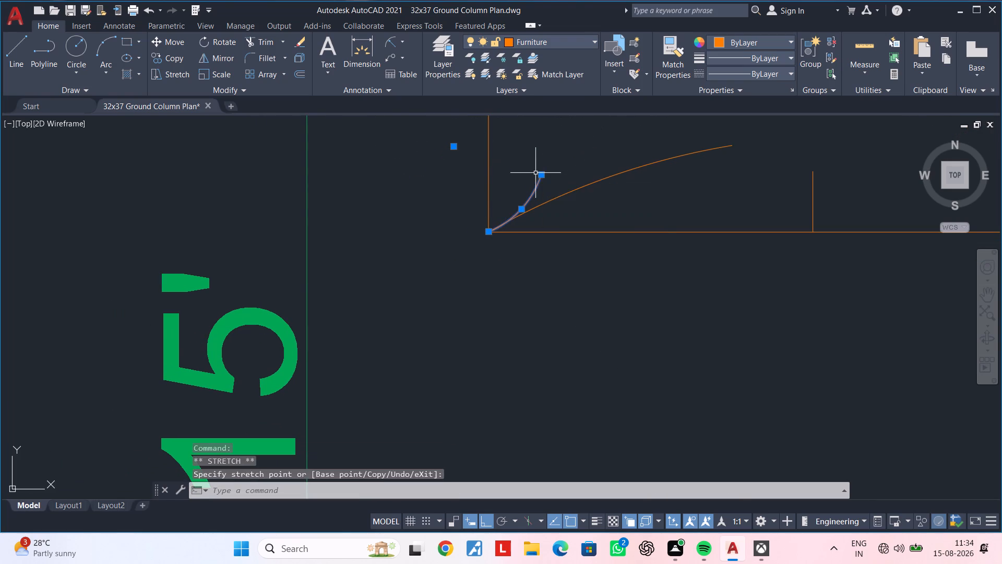
{"action": "scroll", "coordinate": [535, 184], "scroll_direction": "up", "scroll_amount": 2}
{"action": "key", "text": "Escape"}
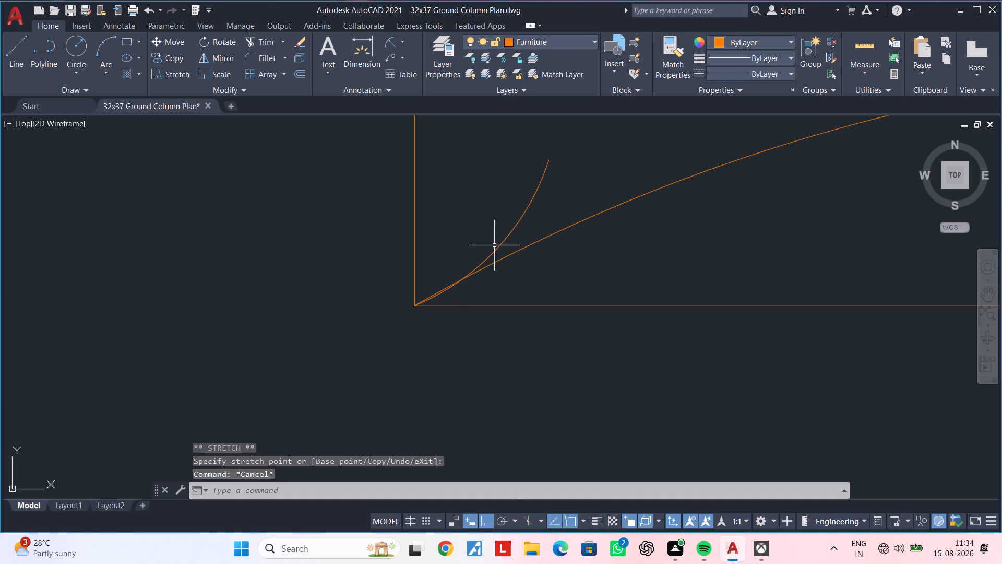
Raise the short arc's midpoint slightly to flatten its curve, and adjust its free end to finish the small corner fold.
{"action": "left_click", "coordinate": [494, 245]}
{"action": "left_click", "coordinate": [505, 248]}
{"action": "left_click", "coordinate": [502, 244]}
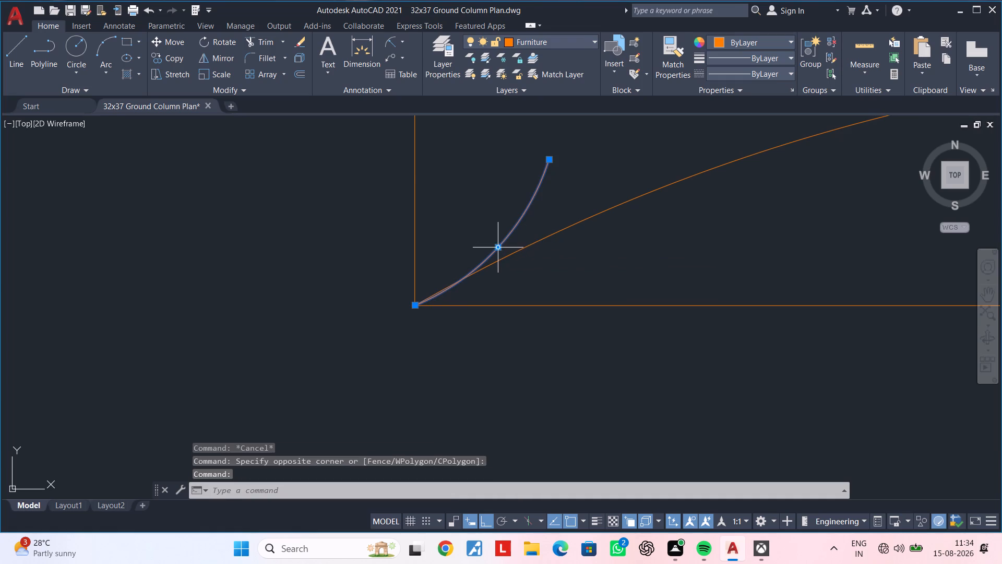
{"action": "left_click", "coordinate": [500, 247]}
{"action": "left_click", "coordinate": [484, 232]}
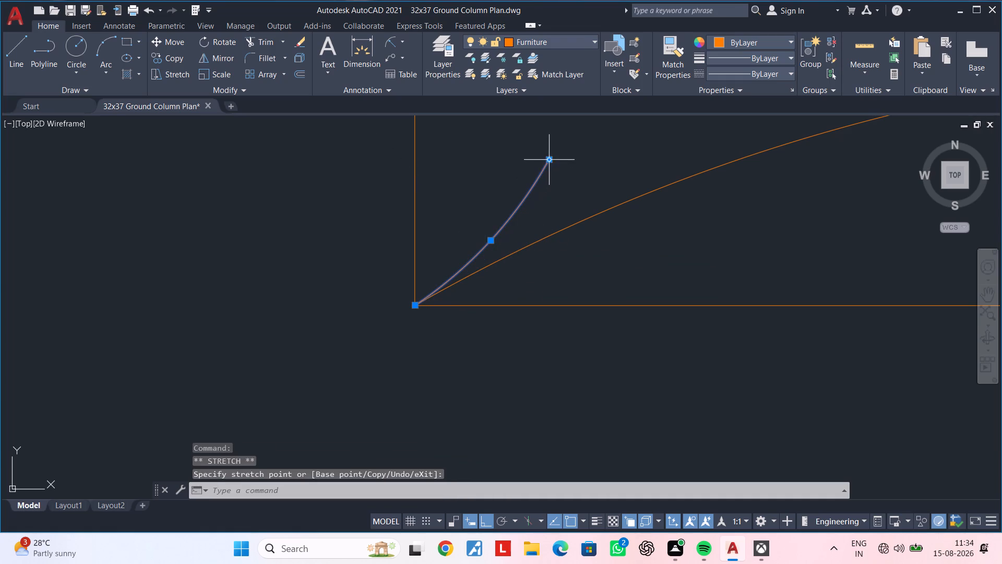
{"action": "left_click", "coordinate": [547, 160]}
{"action": "left_click", "coordinate": [540, 152]}
{"action": "scroll", "coordinate": [543, 164], "scroll_direction": "down", "scroll_amount": 3}
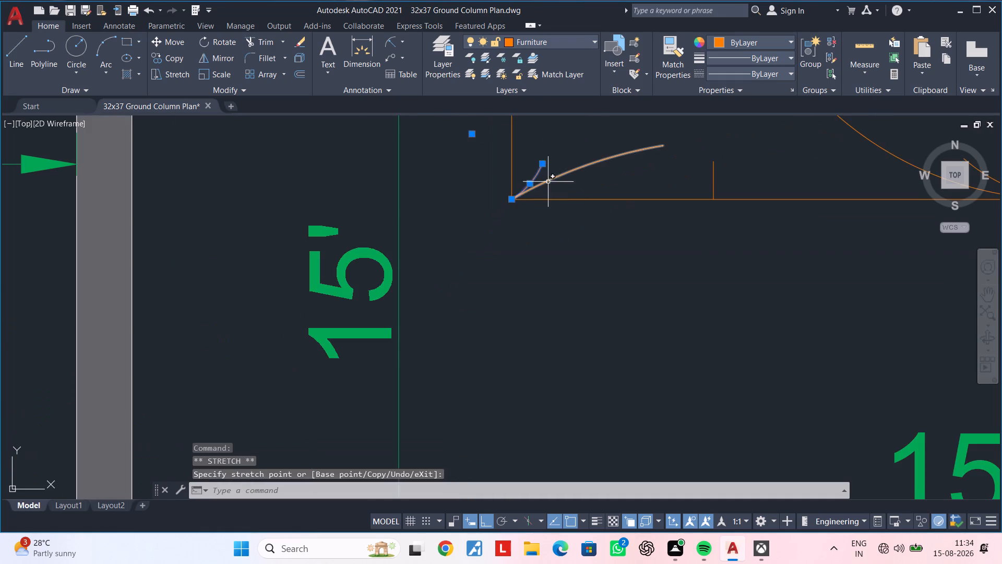
{"action": "key", "text": "Escape"}
{"action": "key", "text": "Escape"}
Review the bed's foot-corner fold lines against the rest of the bedroom and floor plan.
{"action": "scroll", "coordinate": [554, 221], "scroll_direction": "down", "scroll_amount": 1}
{"action": "middle_click_drag", "start_coordinate": [553, 249], "coordinate": [529, 359]}
{"action": "middle_click_drag", "start_coordinate": [546, 355], "coordinate": [507, 397]}
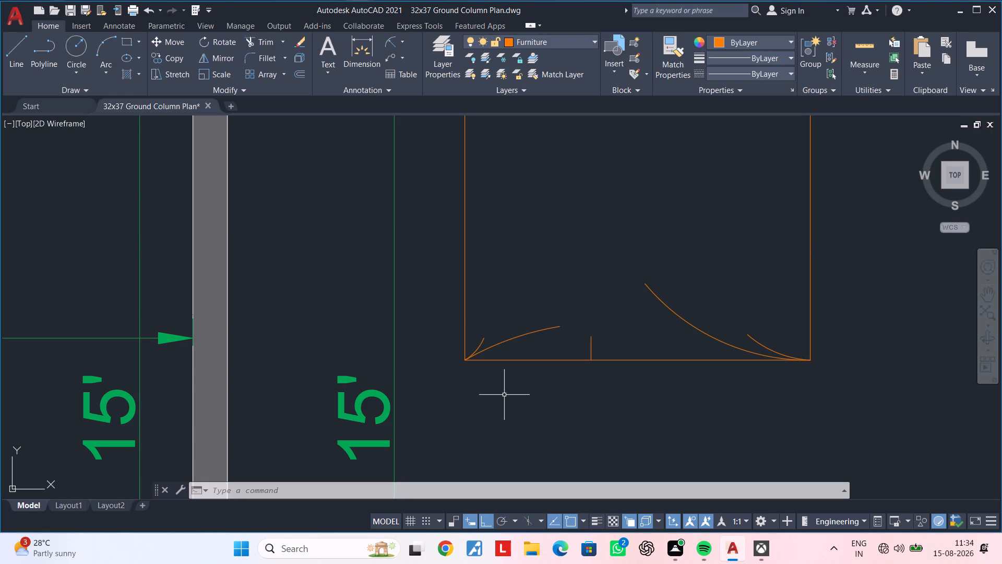
{"action": "scroll", "coordinate": [522, 368], "scroll_direction": "down", "scroll_amount": 3}
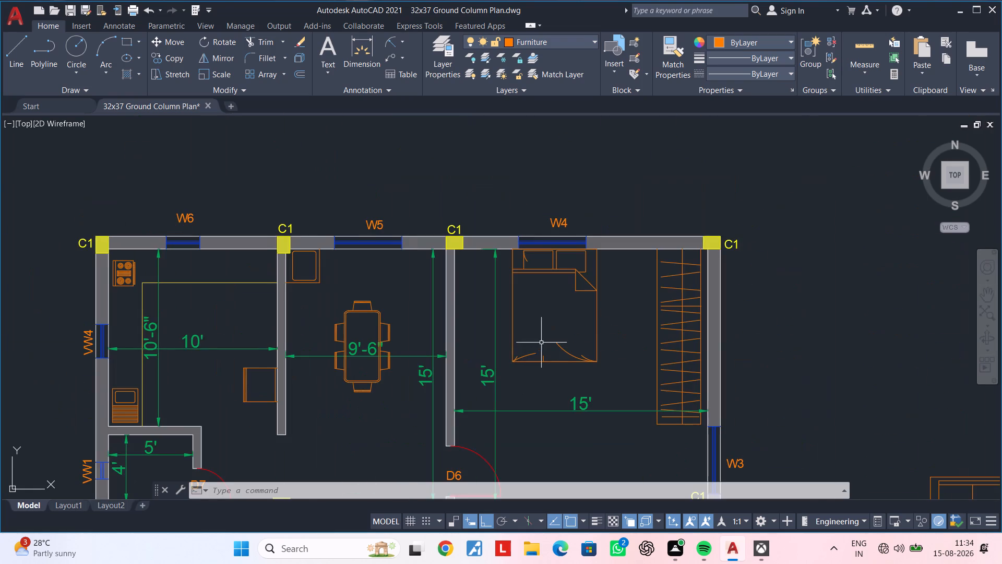
{"action": "middle_click_drag", "start_coordinate": [542, 342], "coordinate": [506, 380]}
{"action": "scroll", "coordinate": [505, 354], "scroll_direction": "up", "scroll_amount": 1}
{"action": "middle_click_drag", "start_coordinate": [505, 354], "coordinate": [422, 350]}
{"action": "middle_click_drag", "start_coordinate": [426, 341], "coordinate": [495, 269]}
{"action": "scroll", "coordinate": [495, 268], "scroll_direction": "down", "scroll_amount": 3}
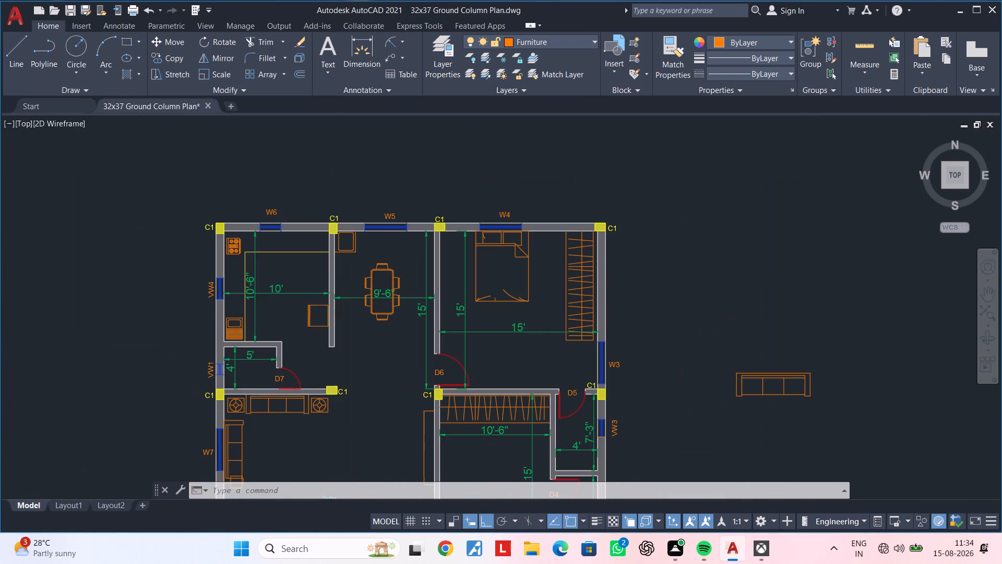
{"action": "middle_click", "coordinate": [495, 268]}
{"action": "scroll", "coordinate": [495, 268], "scroll_direction": "up", "scroll_amount": 3}
{"action": "middle_click_drag", "start_coordinate": [495, 263], "coordinate": [487, 298]}
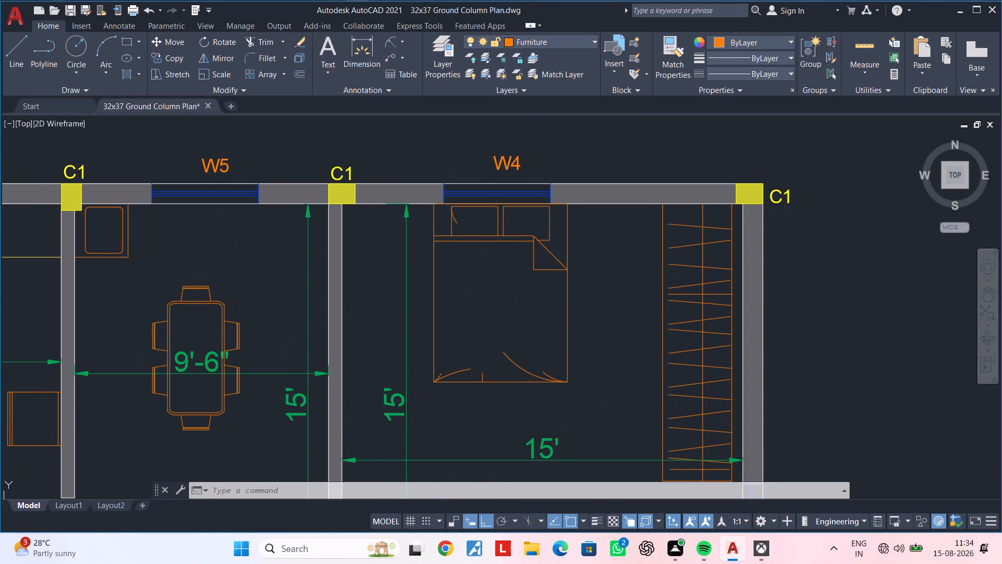
{"action": "middle_click_drag", "start_coordinate": [487, 298], "coordinate": [475, 303]}
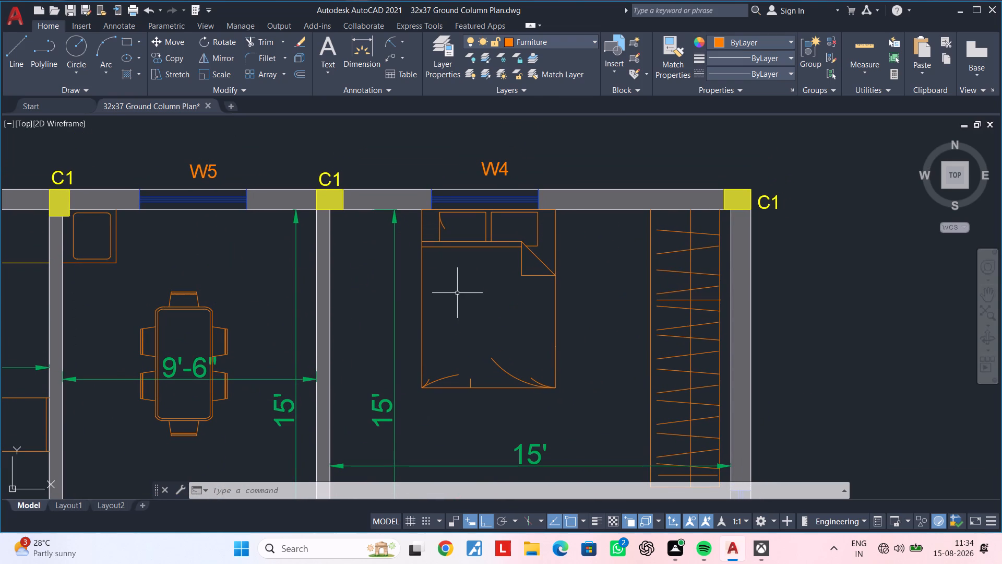
With Ortho off, move the large arc from the bed's right foot corner up so its upper end meets the bed's left edge.
{"action": "left_click", "coordinate": [497, 367]}
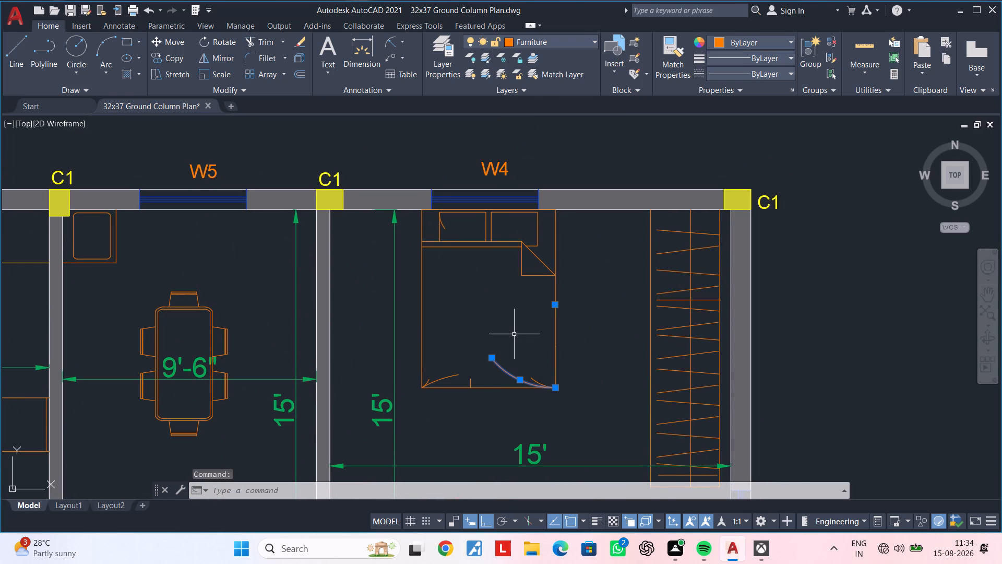
{"action": "type", "text": "m"}
{"action": "key", "text": "space"}
{"action": "left_click", "coordinate": [553, 390]}
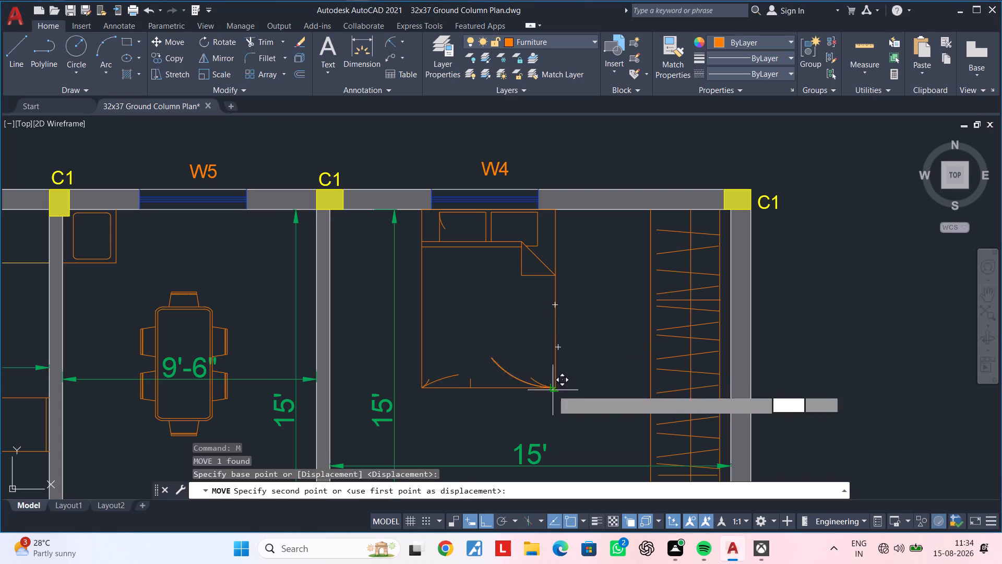
{"action": "left_click", "coordinate": [484, 518]}
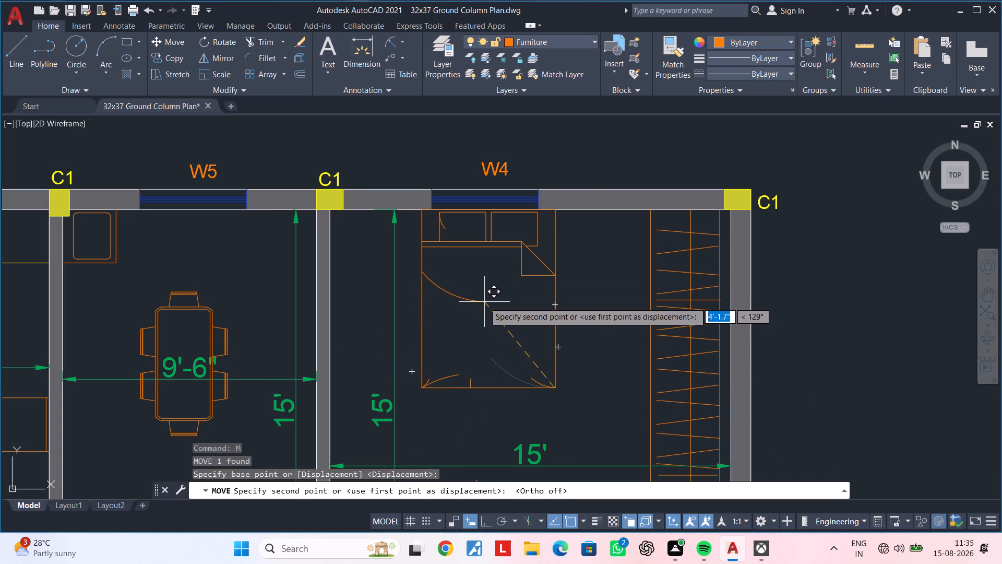
{"action": "left_click", "coordinate": [484, 302]}
Trim the large arc's small overshoot beyond the bed's left edge.
{"action": "scroll", "coordinate": [464, 307], "scroll_direction": "up", "scroll_amount": 2}
{"action": "scroll", "coordinate": [364, 228], "scroll_direction": "up", "scroll_amount": 4}
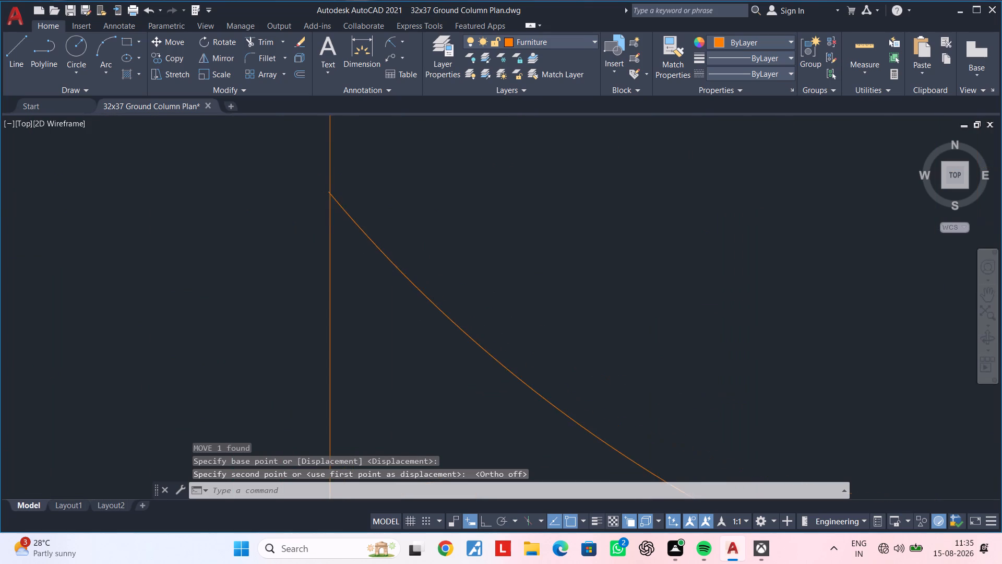
{"action": "scroll", "coordinate": [331, 208], "scroll_direction": "up", "scroll_amount": 4}
{"action": "middle_click_drag", "start_coordinate": [340, 212], "coordinate": [412, 328]}
{"action": "middle_click_drag", "start_coordinate": [405, 280], "coordinate": [419, 332]}
{"action": "key", "text": "Escape"}
{"action": "key", "text": "Escape"}
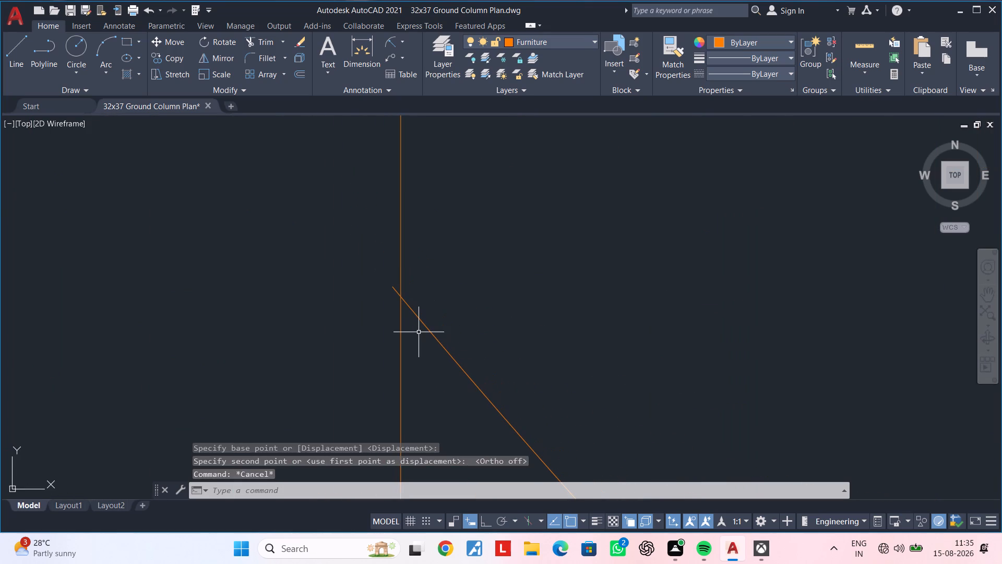
{"action": "type", "text": "tr"}
{"action": "key", "text": "space"}
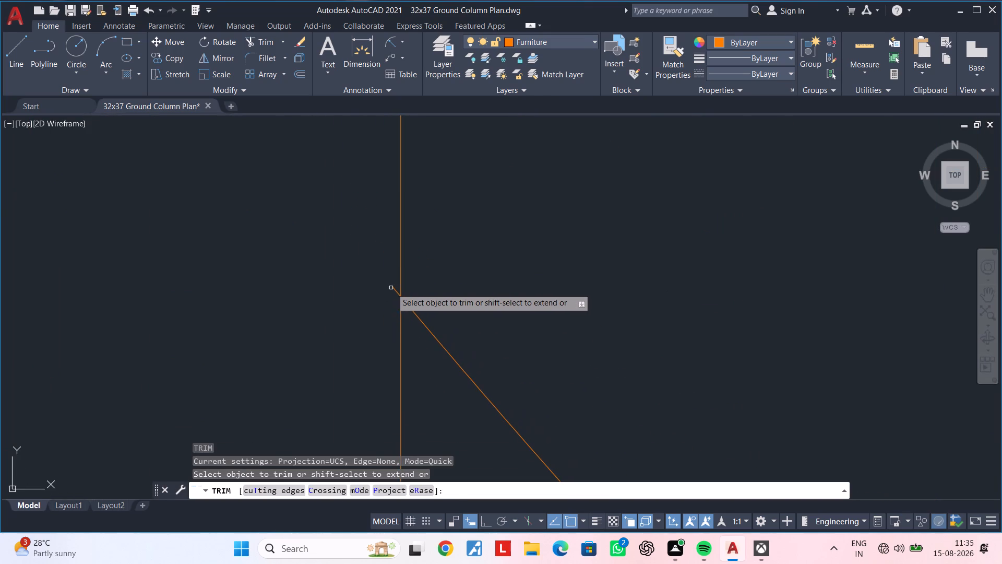
{"action": "left_click", "coordinate": [394, 288]}
{"action": "scroll", "coordinate": [425, 331], "scroll_direction": "down", "scroll_amount": 3}
{"action": "middle_click_drag", "start_coordinate": [445, 331], "coordinate": [483, 212]}
{"action": "key", "text": "Escape"}
{"action": "key", "text": "Escape"}
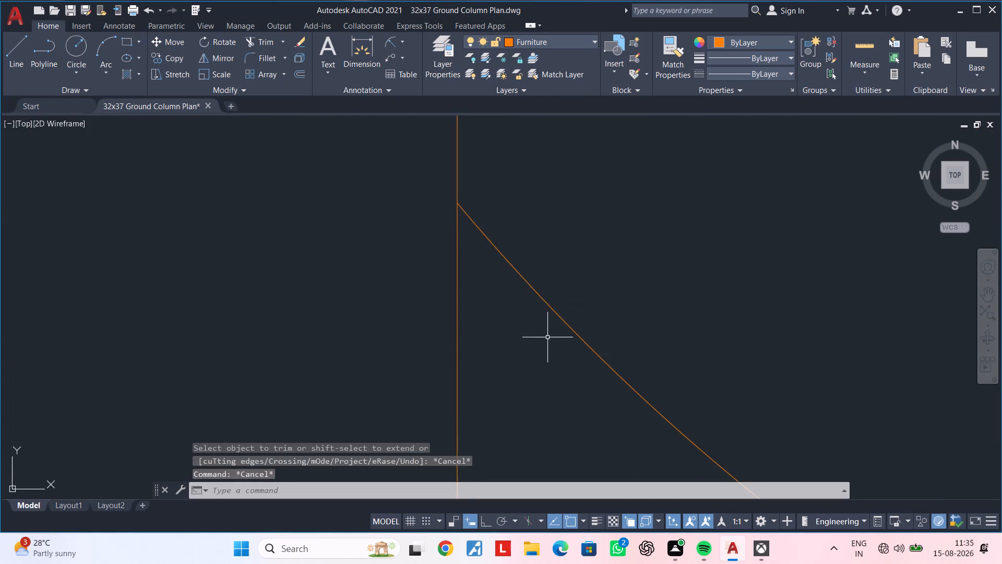
Bow the large arc on the bed's left edge further outward and pull its free end in, for about a 2'-3.8" radius.
{"action": "middle_click_drag", "start_coordinate": [547, 337], "coordinate": [572, 233]}
{"action": "scroll", "coordinate": [572, 233], "scroll_direction": "down", "scroll_amount": 2}
{"action": "middle_click_drag", "start_coordinate": [584, 274], "coordinate": [503, 208]}
{"action": "scroll", "coordinate": [615, 269], "scroll_direction": "down", "scroll_amount": 2}
{"action": "middle_click_drag", "start_coordinate": [651, 305], "coordinate": [499, 288]}
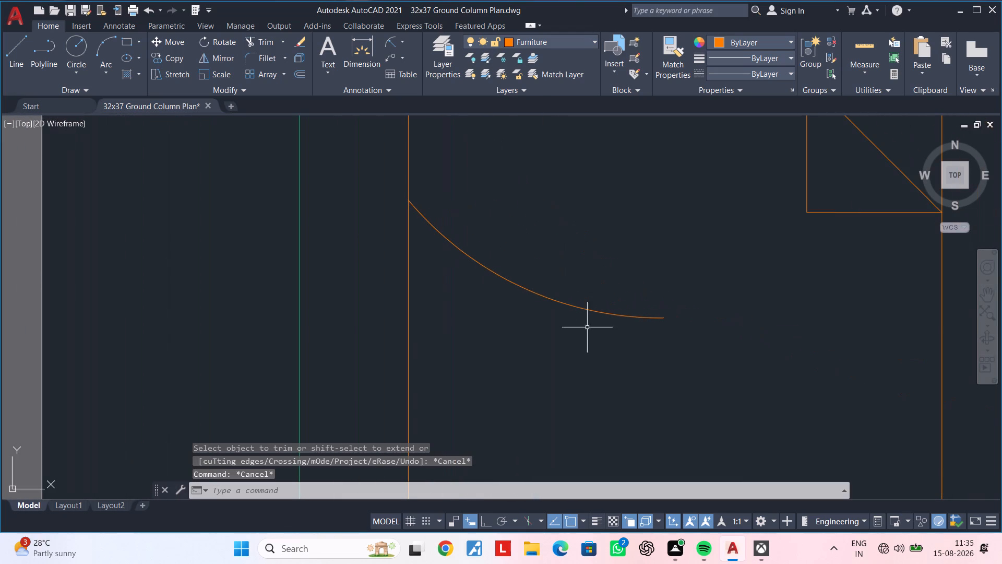
{"action": "double_click", "coordinate": [662, 319]}
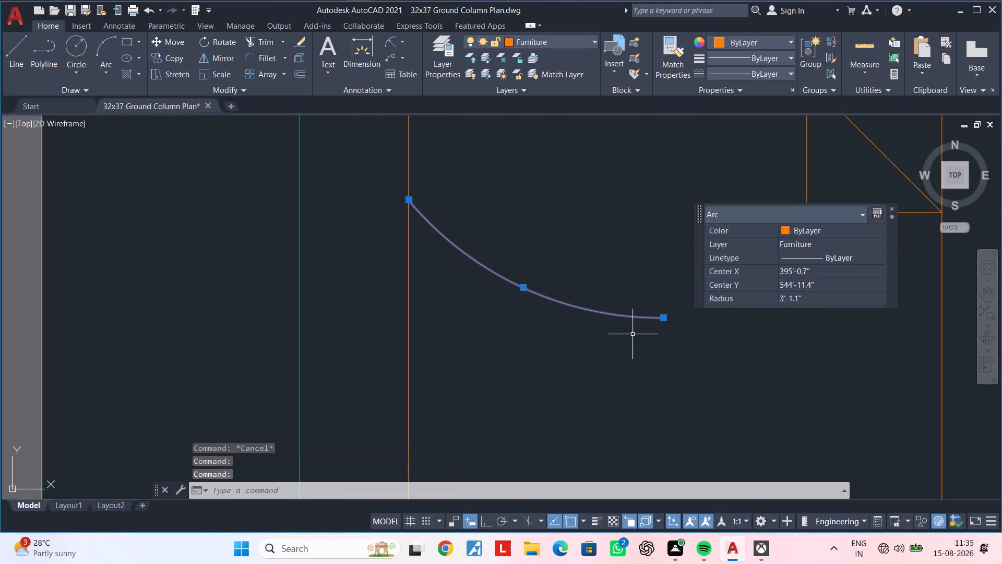
{"action": "left_click", "coordinate": [524, 288]}
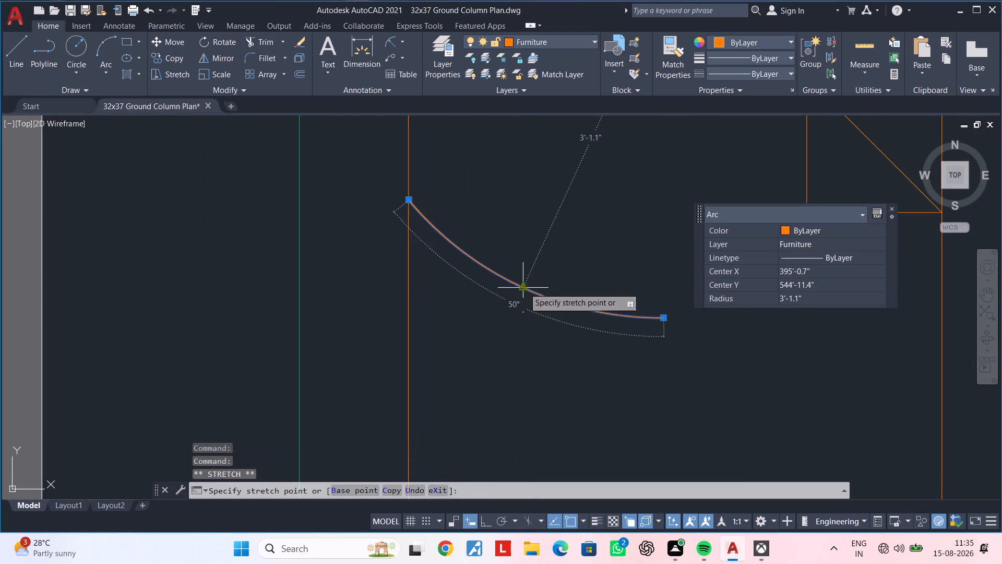
{"action": "left_click", "coordinate": [488, 327]}
{"action": "scroll", "coordinate": [610, 335], "scroll_direction": "down", "scroll_amount": 1}
{"action": "middle_click_drag", "start_coordinate": [536, 344], "coordinate": [454, 334]}
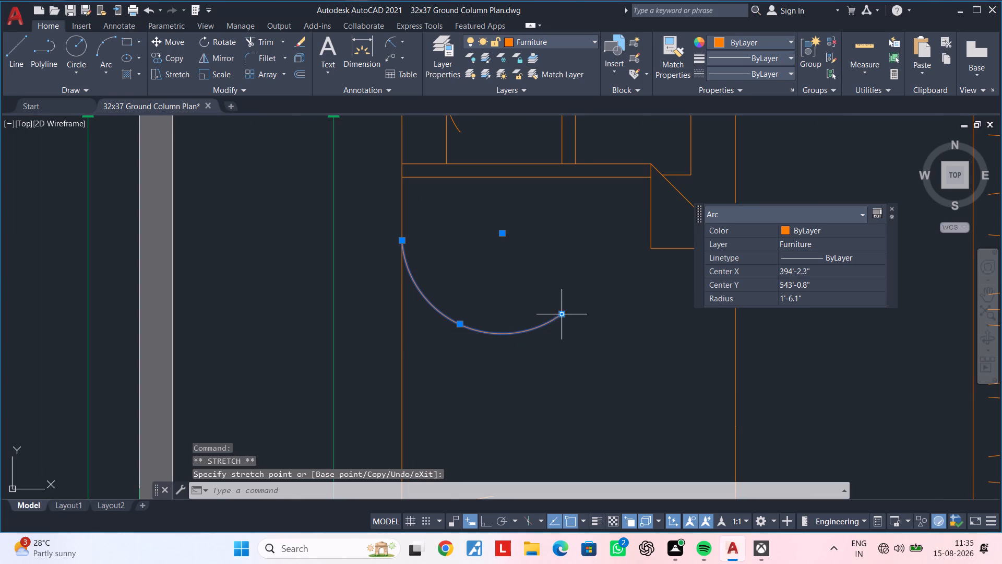
{"action": "left_click", "coordinate": [563, 316]}
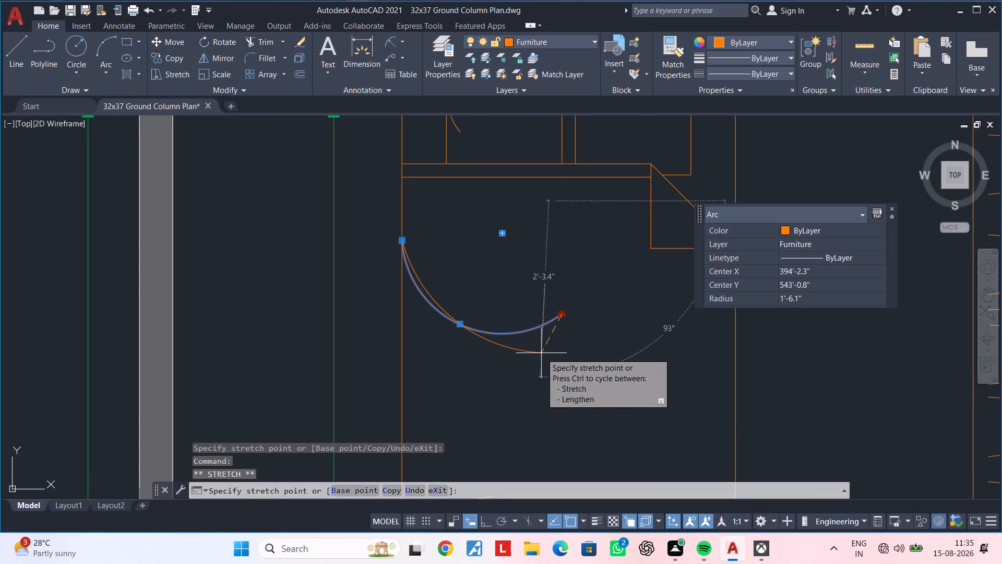
{"action": "left_click", "coordinate": [500, 346]}
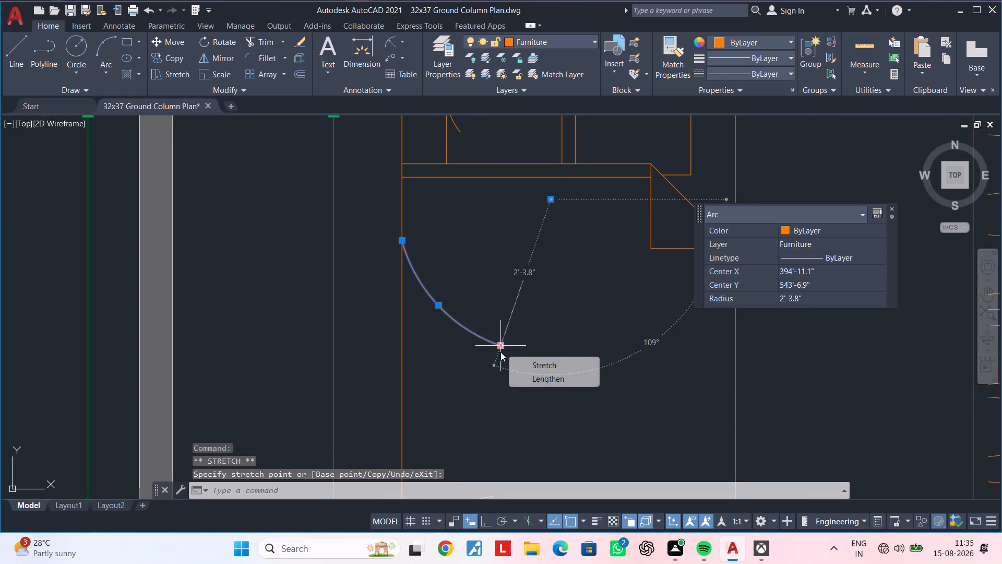
{"action": "middle_click_drag", "start_coordinate": [486, 359], "coordinate": [430, 366]}
{"action": "key", "text": "Escape"}
{"action": "key", "text": "Escape"}
Shorten the large arc slightly more by pulling its free lower end back toward the bed's left edge.
{"action": "middle_click_drag", "start_coordinate": [432, 365], "coordinate": [531, 323]}
{"action": "middle_click_drag", "start_coordinate": [537, 331], "coordinate": [530, 331]}
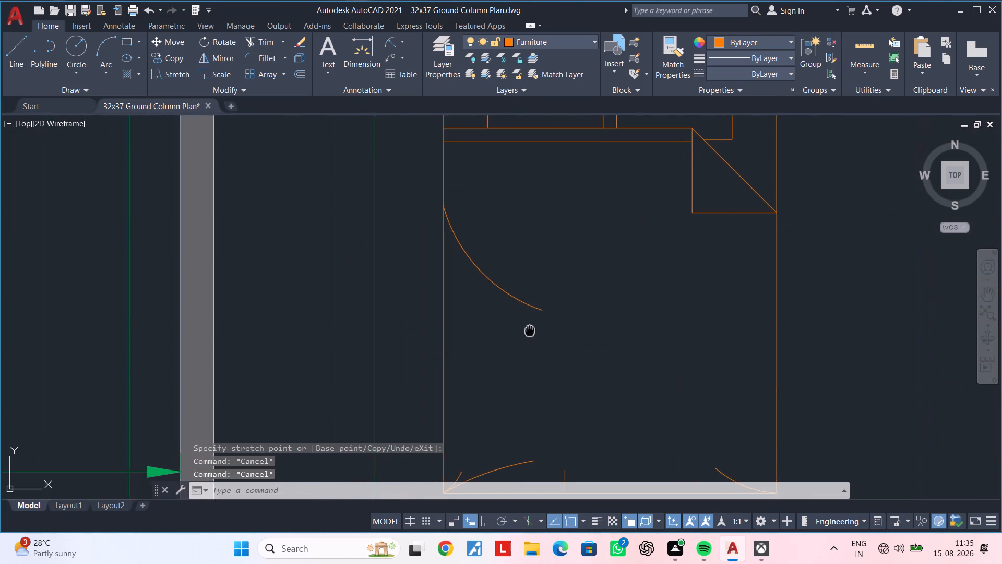
{"action": "middle_click_drag", "start_coordinate": [530, 331], "coordinate": [402, 321]}
{"action": "scroll", "coordinate": [404, 319], "scroll_direction": "down", "scroll_amount": 1}
{"action": "middle_click_drag", "start_coordinate": [404, 319], "coordinate": [491, 306]}
{"action": "left_click", "coordinate": [488, 293]}
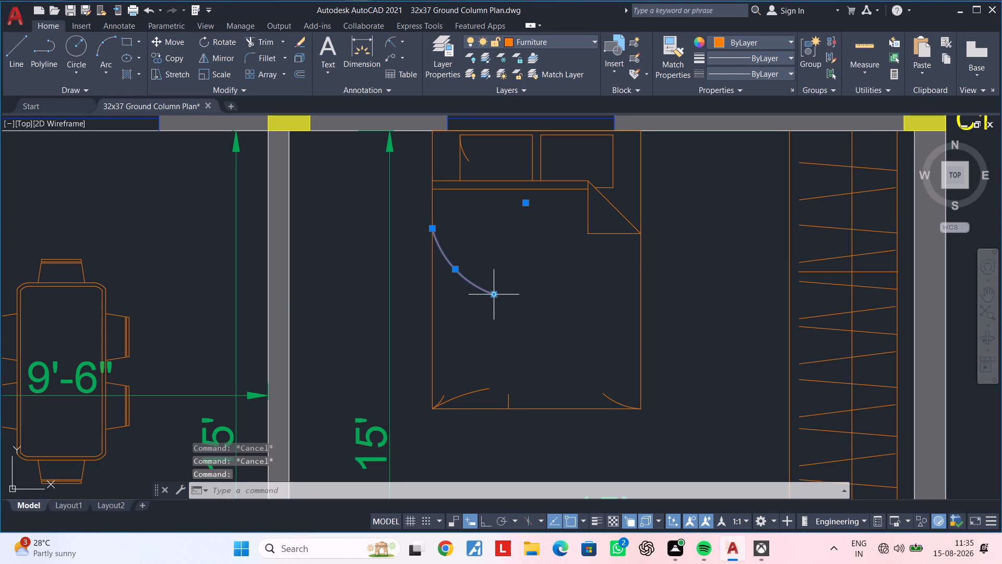
{"action": "left_click", "coordinate": [492, 294]}
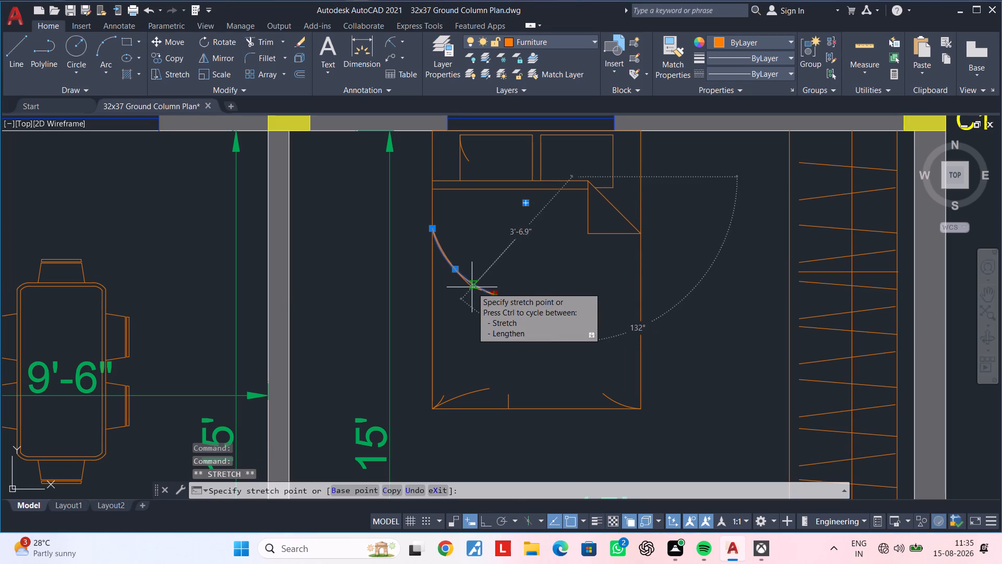
{"action": "left_click", "coordinate": [473, 281]}
{"action": "scroll", "coordinate": [464, 290], "scroll_direction": "up", "scroll_amount": 2}
{"action": "key", "text": "Escape"}
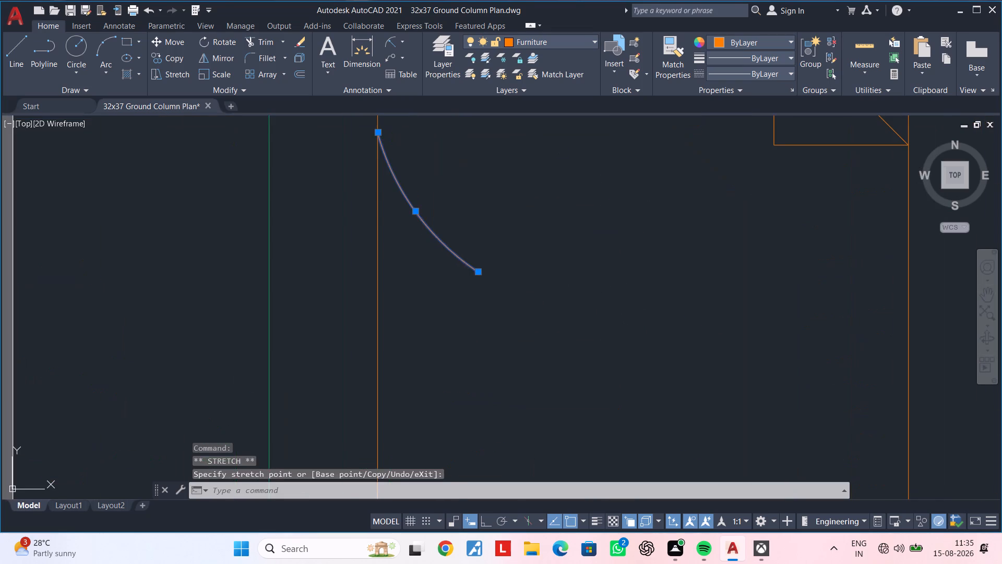
{"action": "key", "text": "Escape"}
{"action": "scroll", "coordinate": [464, 293], "scroll_direction": "down", "scroll_amount": 1}
{"action": "middle_click_drag", "start_coordinate": [466, 299], "coordinate": [454, 331]}
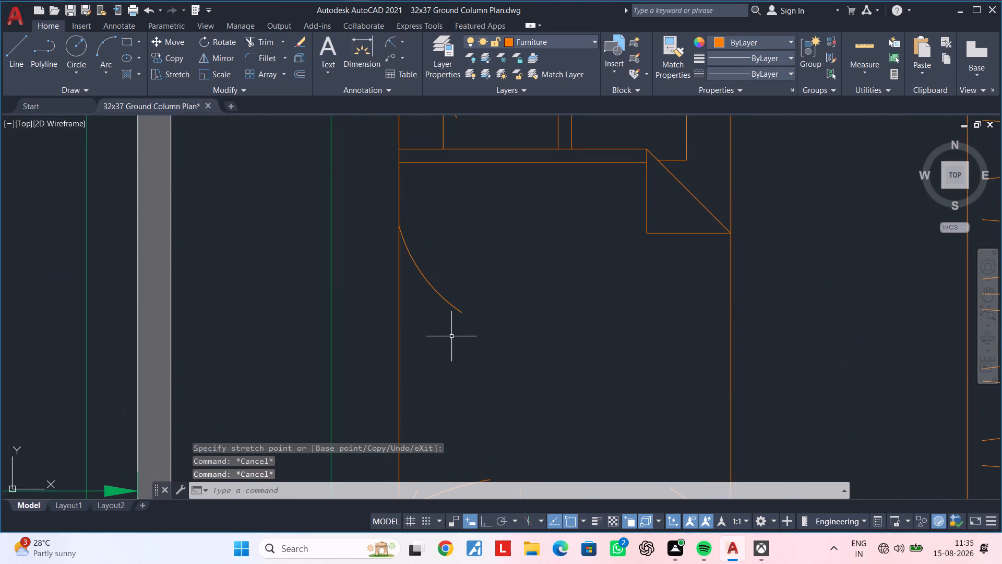
{"action": "middle_click_drag", "start_coordinate": [451, 336], "coordinate": [418, 341]}
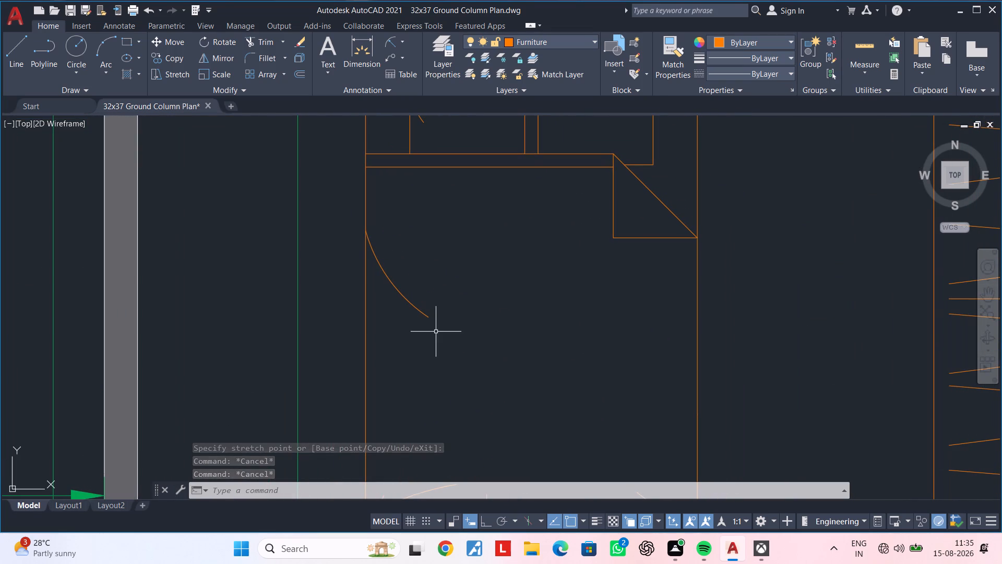
{"action": "middle_click_drag", "start_coordinate": [436, 332], "coordinate": [424, 337]}
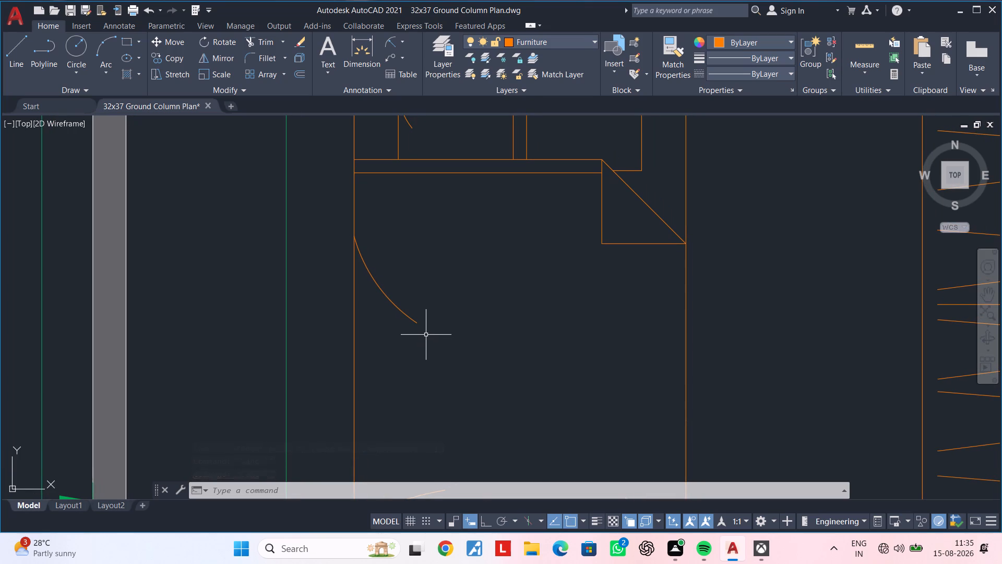
Move the longer arc from the bed's left foot corner so its corner end meets the large arc's free end.
{"action": "scroll", "coordinate": [430, 337], "scroll_direction": "down", "scroll_amount": 1}
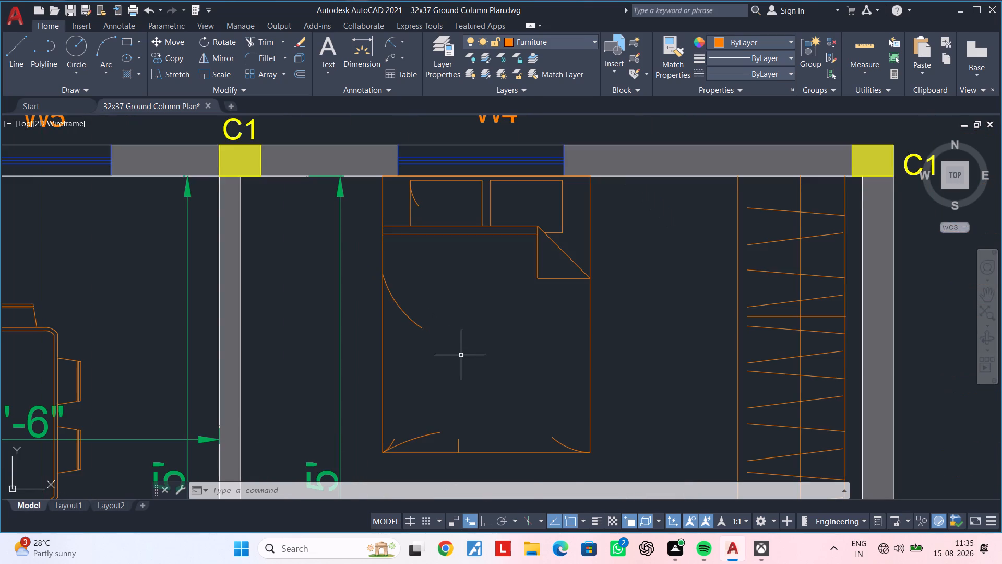
{"action": "middle_click_drag", "start_coordinate": [462, 355], "coordinate": [462, 288]}
{"action": "left_click", "coordinate": [420, 371]}
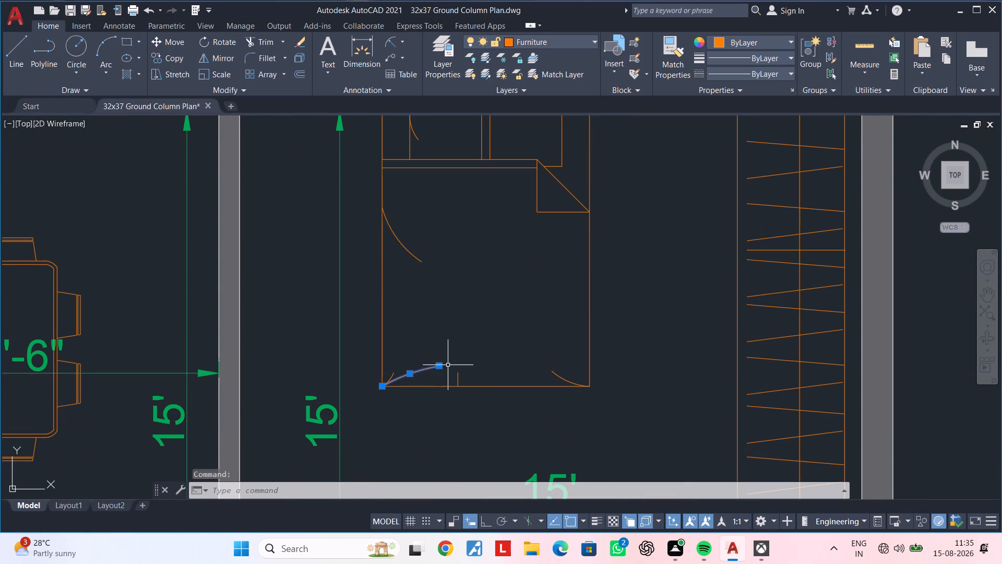
{"action": "key", "text": "m"}
{"action": "key", "text": "space"}
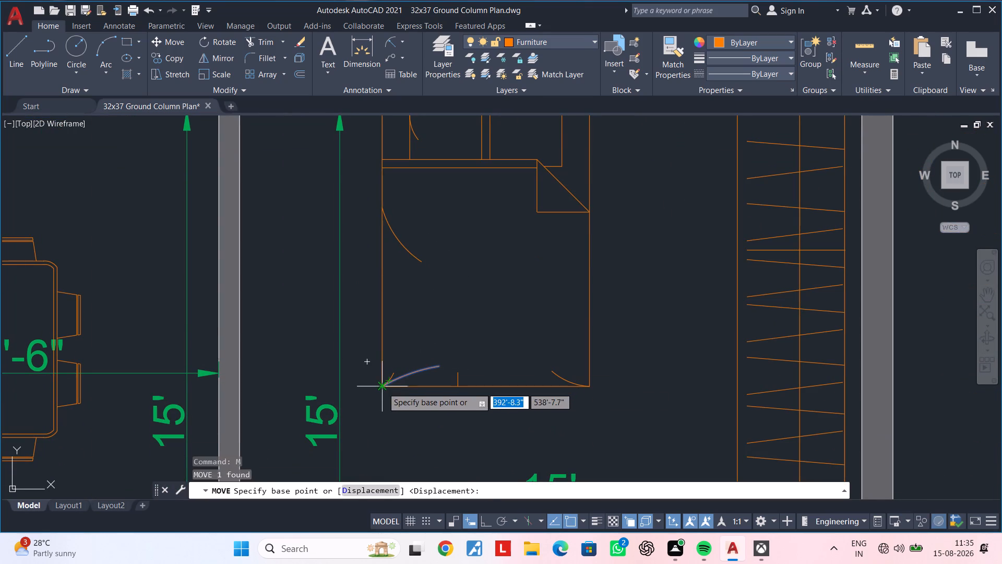
{"action": "left_click", "coordinate": [383, 387]}
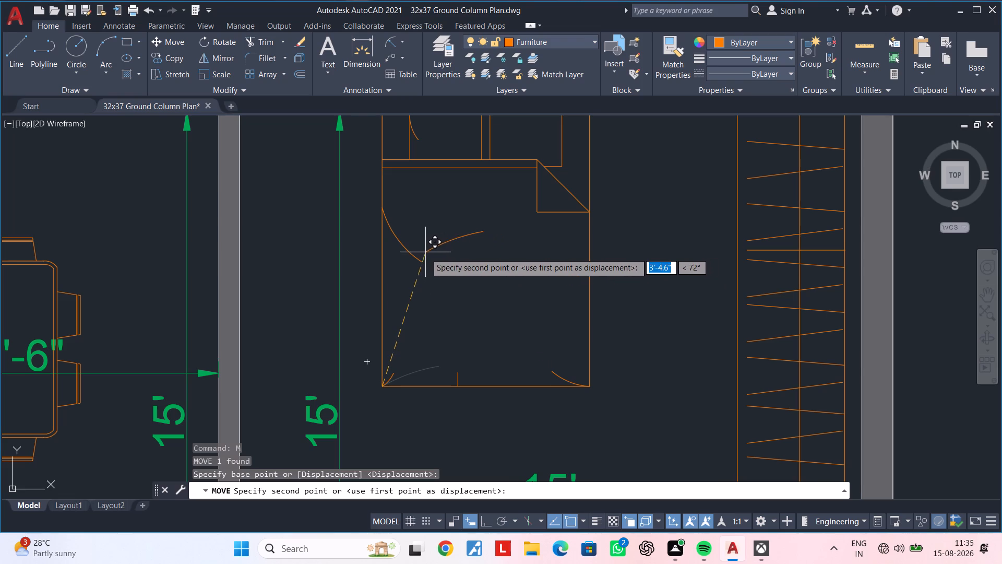
{"action": "left_click", "coordinate": [421, 258]}
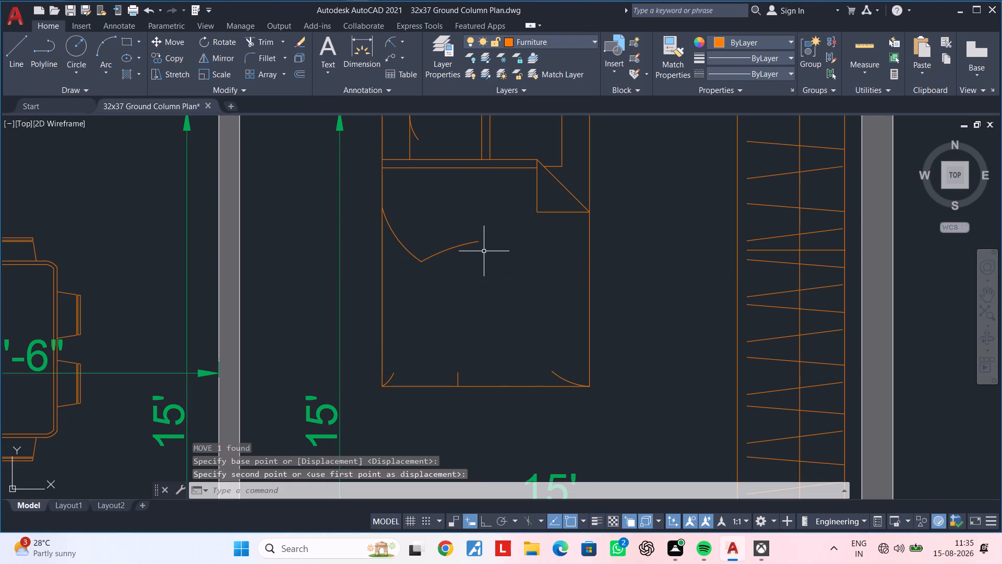
Stretch the moved arc's free end close to the folded blanket corner and reshape it into a gentle curve of about 4'-1.6" radius.
{"action": "scroll", "coordinate": [480, 265], "scroll_direction": "up", "scroll_amount": 1}
{"action": "middle_click_drag", "start_coordinate": [480, 265], "coordinate": [493, 302]}
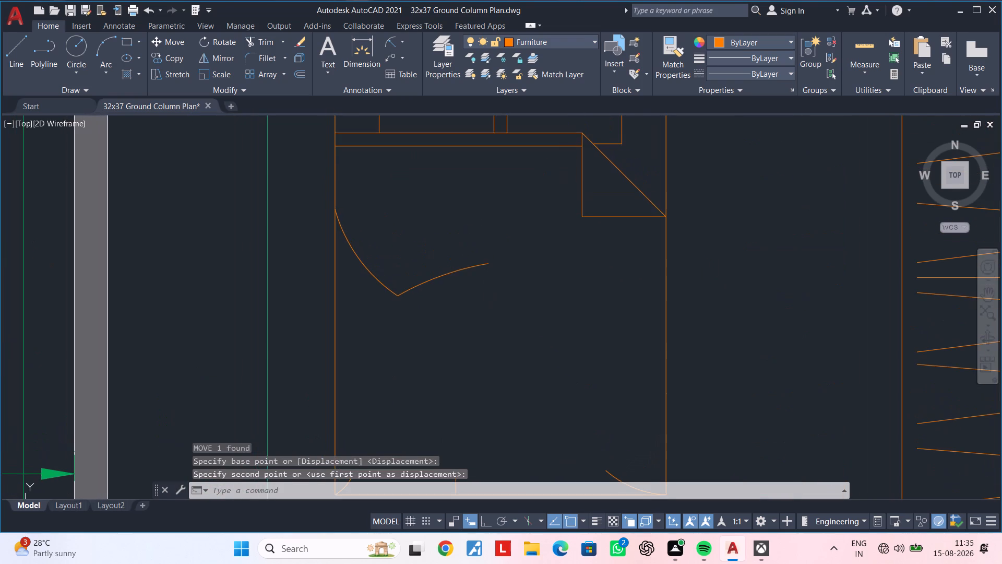
{"action": "middle_click_drag", "start_coordinate": [492, 301], "coordinate": [414, 291]}
{"action": "left_click", "coordinate": [409, 254]}
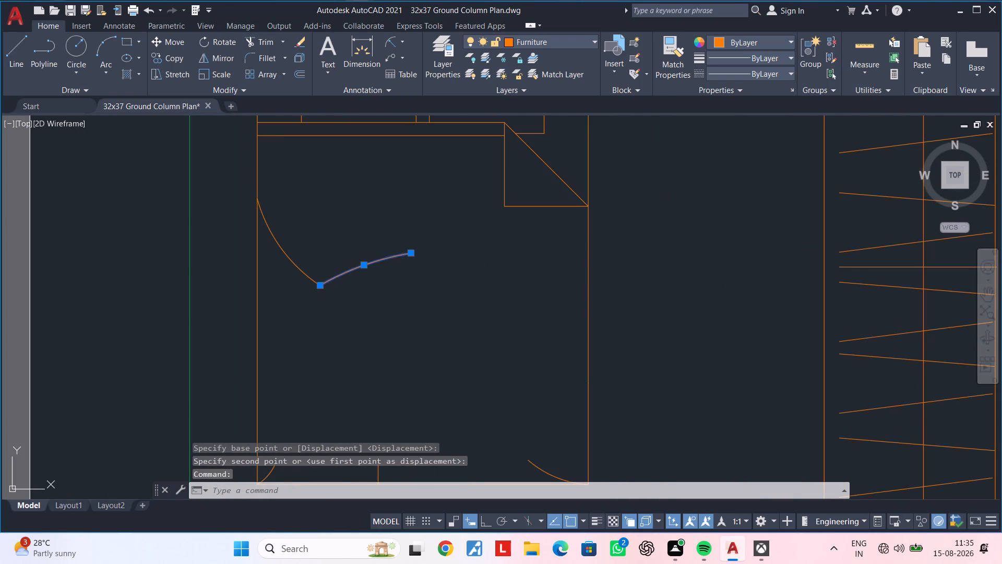
{"action": "left_click", "coordinate": [365, 266]}
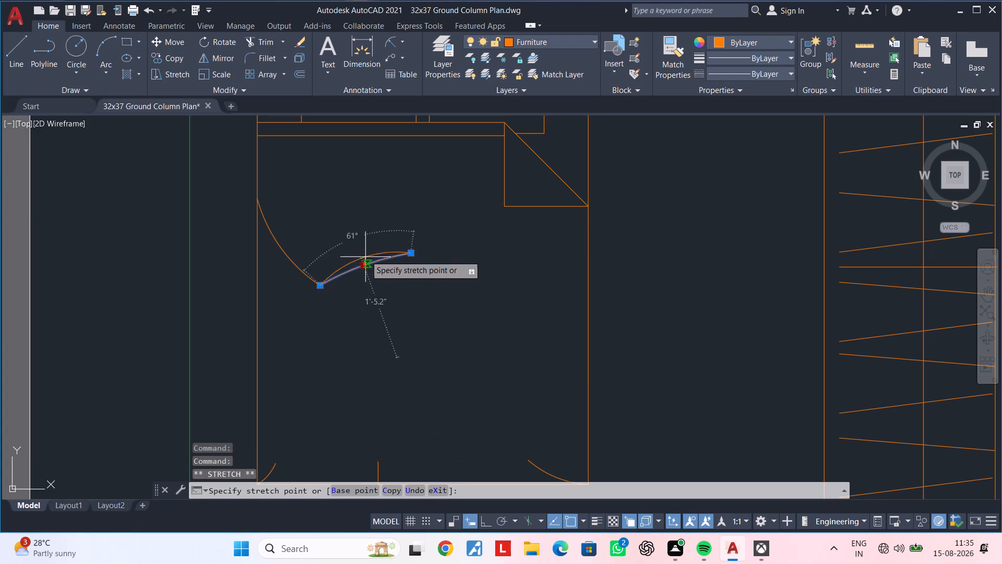
{"action": "left_click", "coordinate": [383, 210]}
{"action": "left_click", "coordinate": [410, 255]}
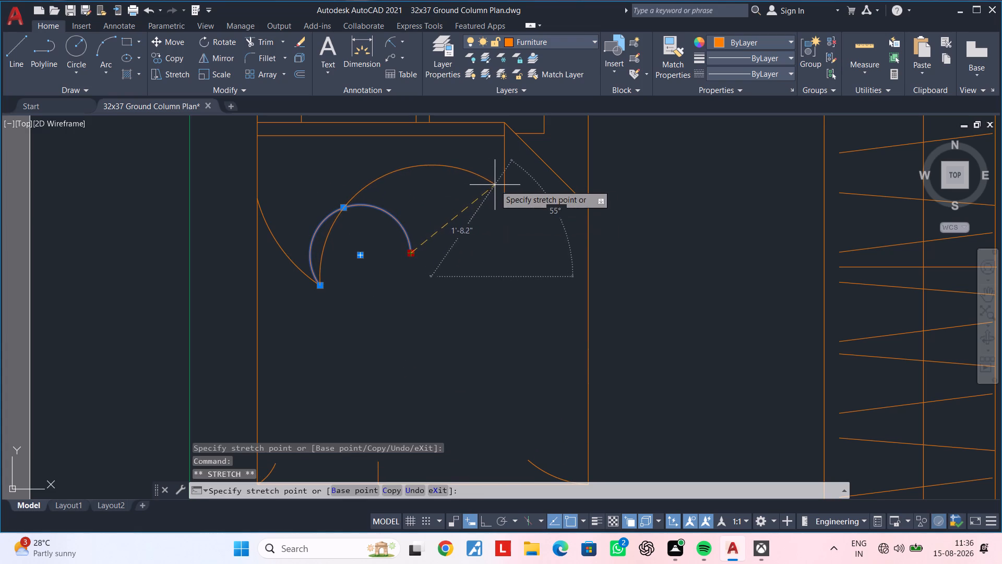
{"action": "left_click", "coordinate": [495, 185]}
{"action": "left_click", "coordinate": [376, 180]}
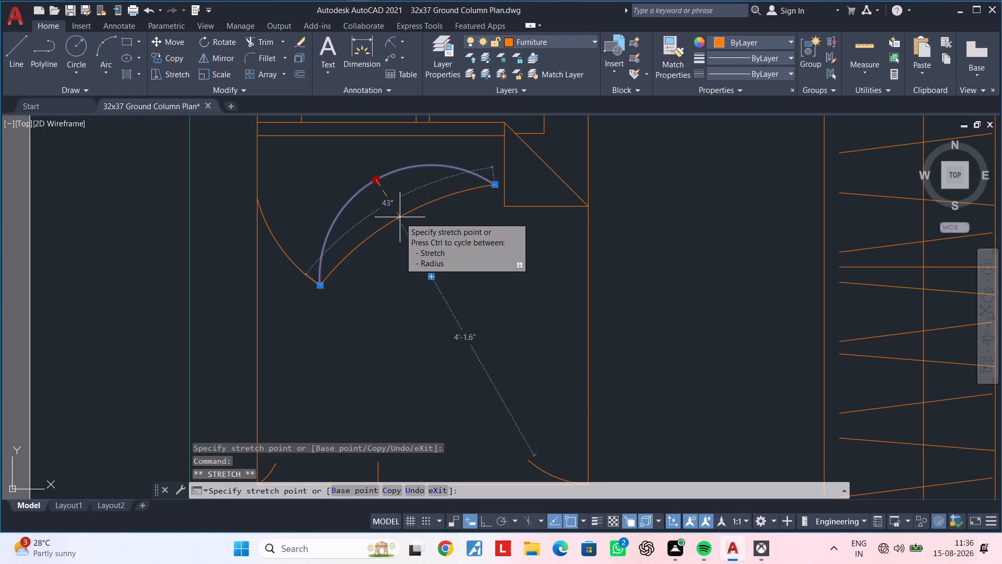
{"action": "left_click", "coordinate": [400, 217]}
{"action": "middle_click_drag", "start_coordinate": [407, 217], "coordinate": [402, 222]}
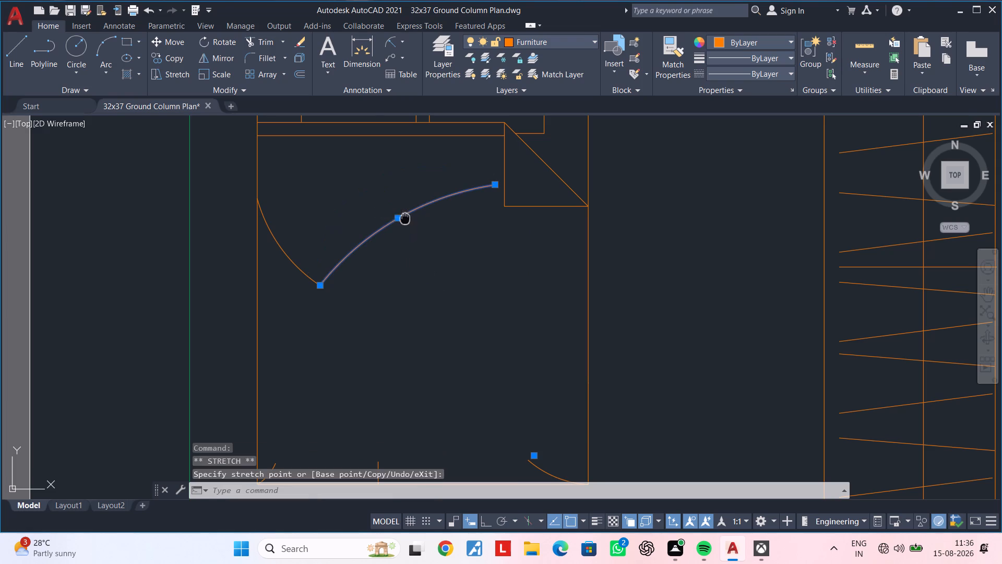
{"action": "middle_click_drag", "start_coordinate": [402, 222], "coordinate": [344, 276]}
{"action": "key", "text": "Escape"}
{"action": "key", "text": "Escape"}
Explode the bed block into separate objects.
{"action": "left_click", "coordinate": [543, 227]}
{"action": "left_click", "coordinate": [502, 240]}
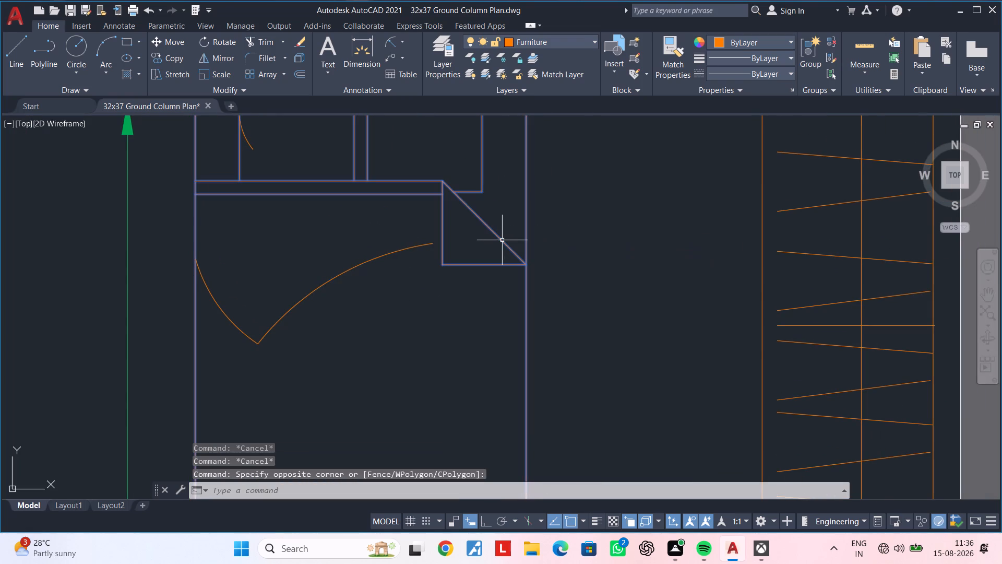
{"action": "type", "text": "x"}
{"action": "key", "text": "space"}
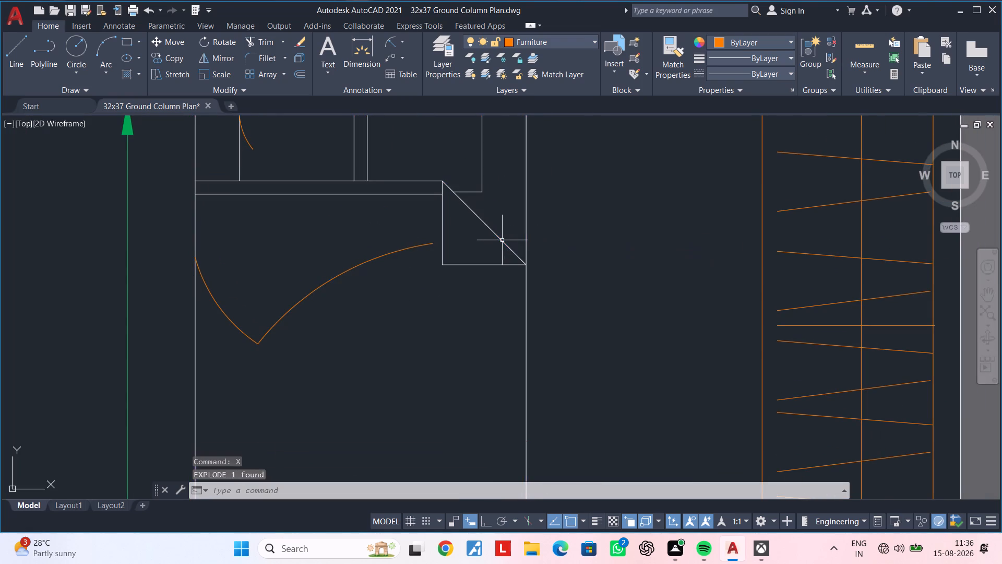
{"action": "key", "text": "Escape"}
{"action": "key", "text": "Escape"}
{"action": "key", "text": "Escape"}
{"action": "key", "text": "Escape"}
{"action": "key", "text": "Escape"}
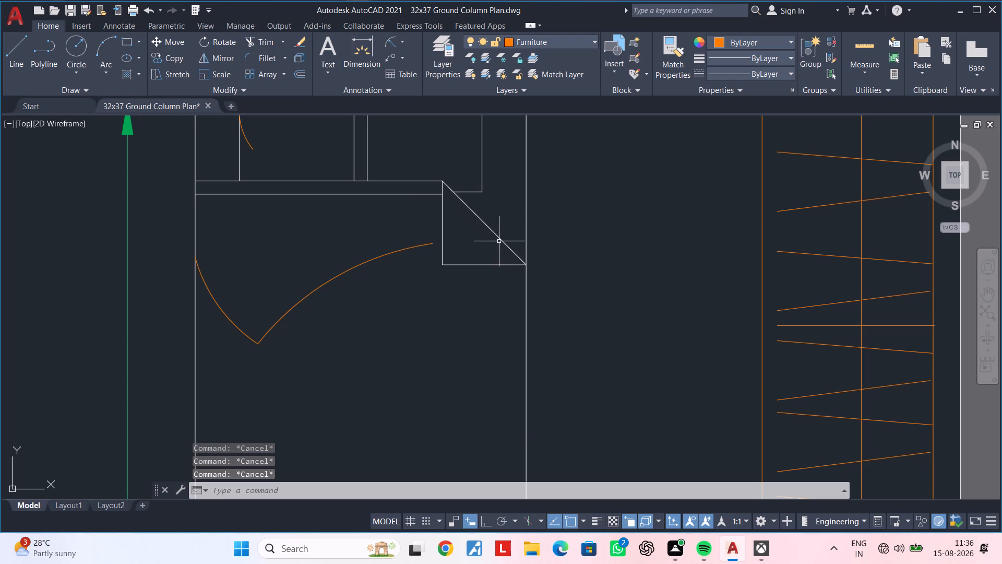
{"action": "key", "text": "Escape"}
{"action": "key", "text": "Escape"}
{"action": "key", "text": "Escape"}
Extend the long blanket arc's upper end to the vertical edge of the folded blanket corner.
{"action": "middle_click_drag", "start_coordinate": [497, 241], "coordinate": [478, 344]}
{"action": "middle_click_drag", "start_coordinate": [477, 326], "coordinate": [504, 300]}
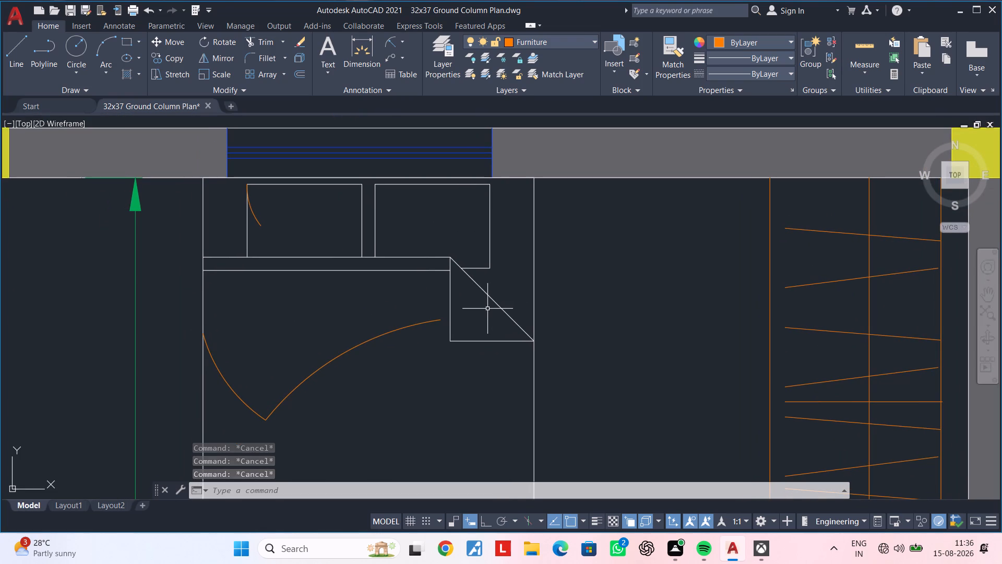
{"action": "scroll", "coordinate": [487, 309], "scroll_direction": "down", "scroll_amount": 1}
{"action": "middle_click_drag", "start_coordinate": [487, 309], "coordinate": [498, 276]}
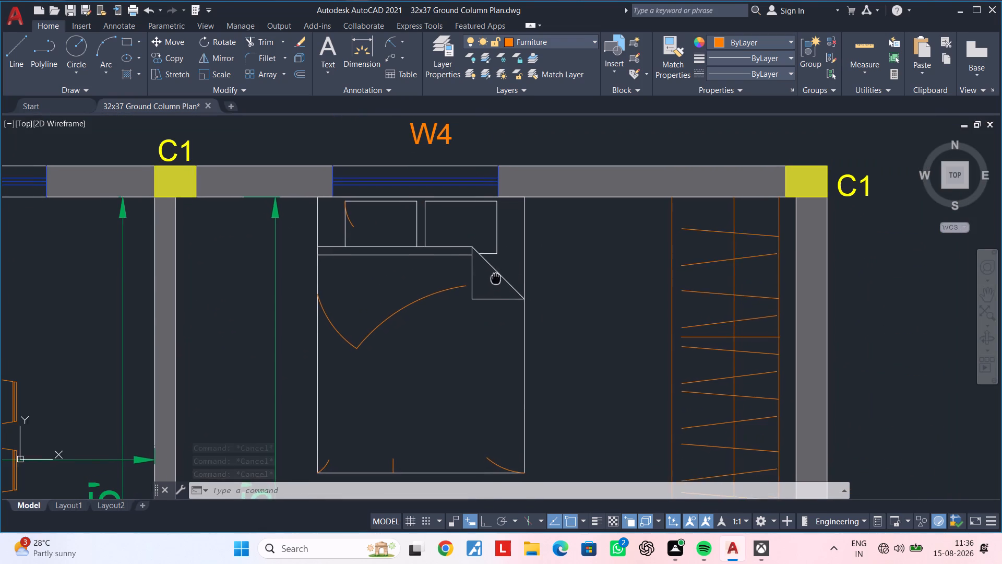
{"action": "middle_click_drag", "start_coordinate": [480, 356], "coordinate": [496, 328]}
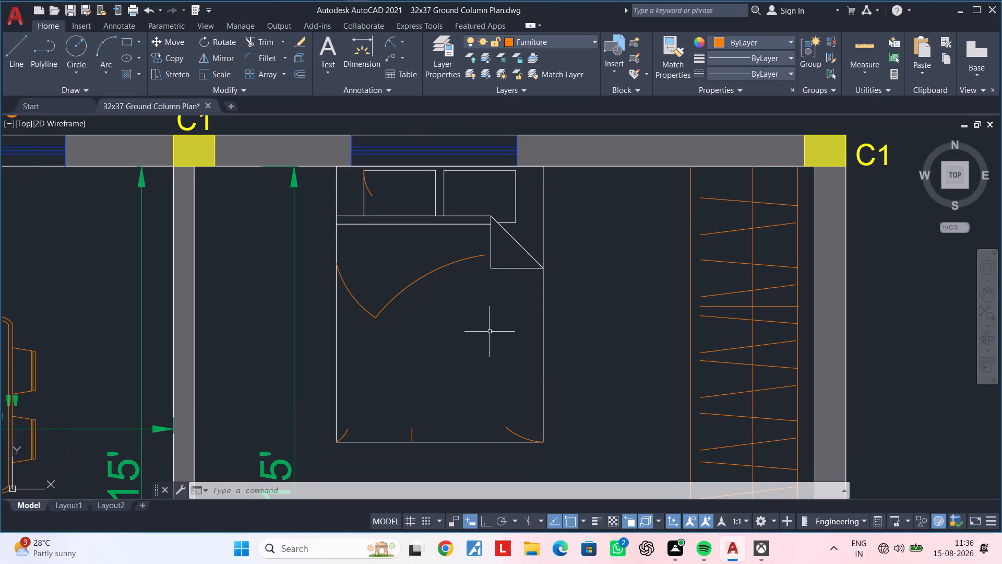
{"action": "key", "text": "Escape"}
{"action": "key", "text": "Escape"}
{"action": "key", "text": "Escape"}
{"action": "middle_click_drag", "start_coordinate": [460, 313], "coordinate": [443, 327]}
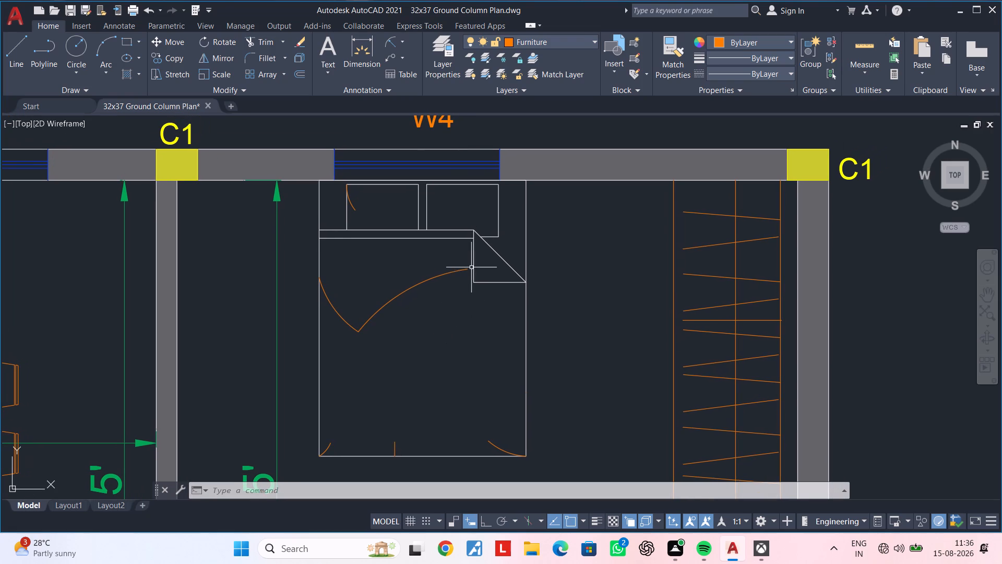
{"action": "left_click", "coordinate": [464, 271]}
{"action": "scroll", "coordinate": [454, 288], "scroll_direction": "up", "scroll_amount": 2}
{"action": "middle_click", "coordinate": [442, 314]}
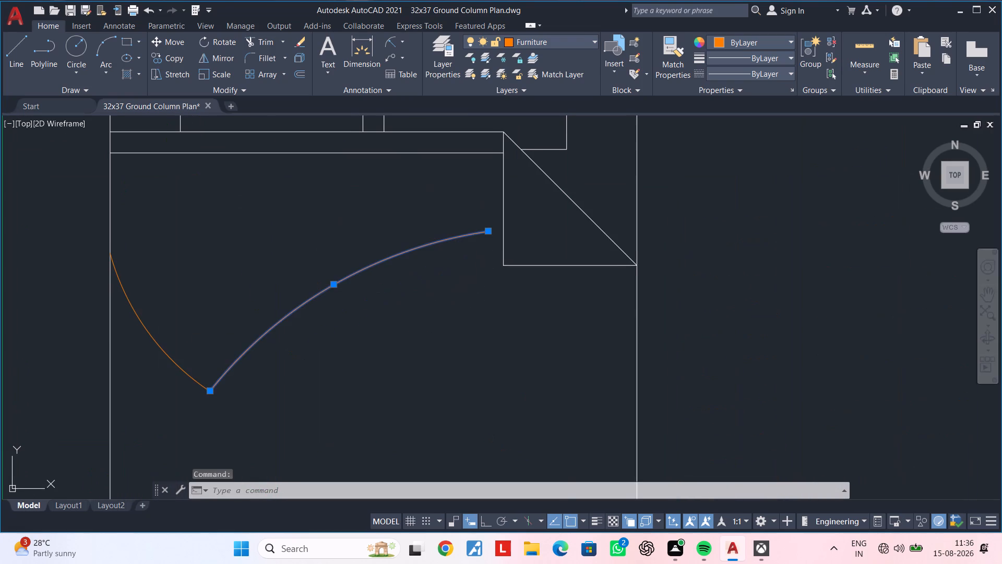
{"action": "key", "text": "Escape"}
{"action": "key", "text": "Escape"}
{"action": "key", "text": "Escape"}
{"action": "type", "text": "ex"}
{"action": "key", "text": "space"}
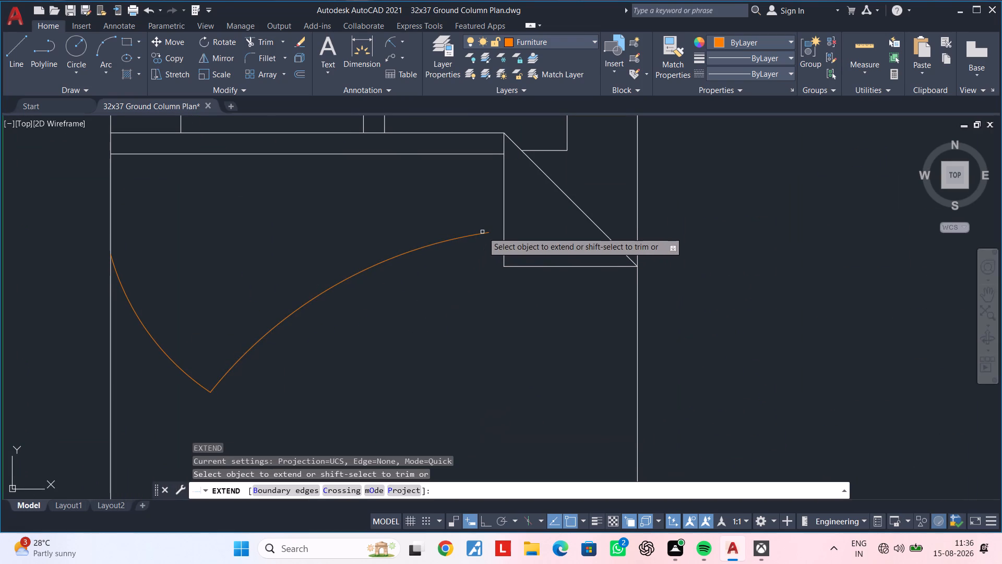
{"action": "left_click", "coordinate": [483, 233]}
{"action": "scroll", "coordinate": [460, 324], "scroll_direction": "down", "scroll_amount": 2}
{"action": "middle_click_drag", "start_coordinate": [429, 338], "coordinate": [487, 333]}
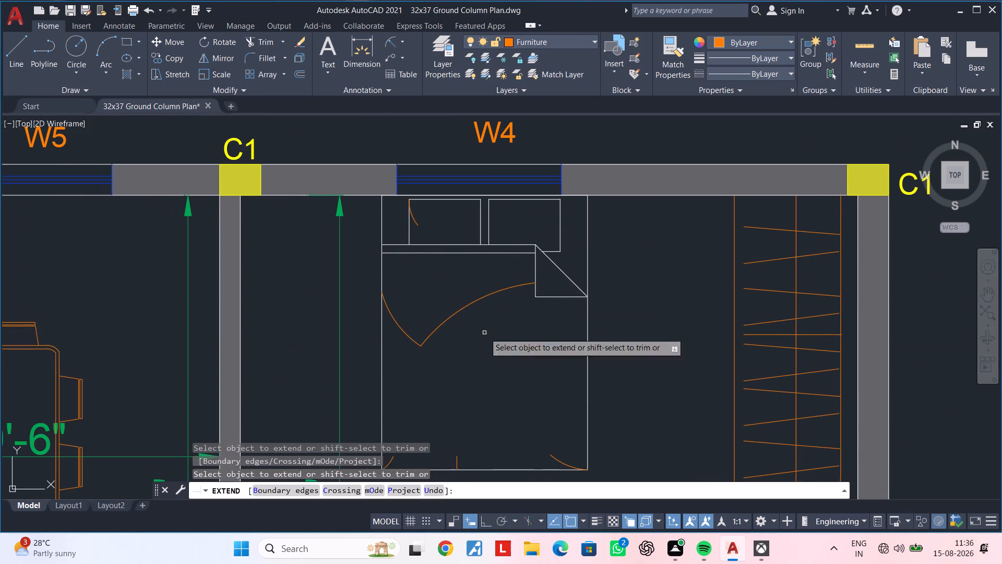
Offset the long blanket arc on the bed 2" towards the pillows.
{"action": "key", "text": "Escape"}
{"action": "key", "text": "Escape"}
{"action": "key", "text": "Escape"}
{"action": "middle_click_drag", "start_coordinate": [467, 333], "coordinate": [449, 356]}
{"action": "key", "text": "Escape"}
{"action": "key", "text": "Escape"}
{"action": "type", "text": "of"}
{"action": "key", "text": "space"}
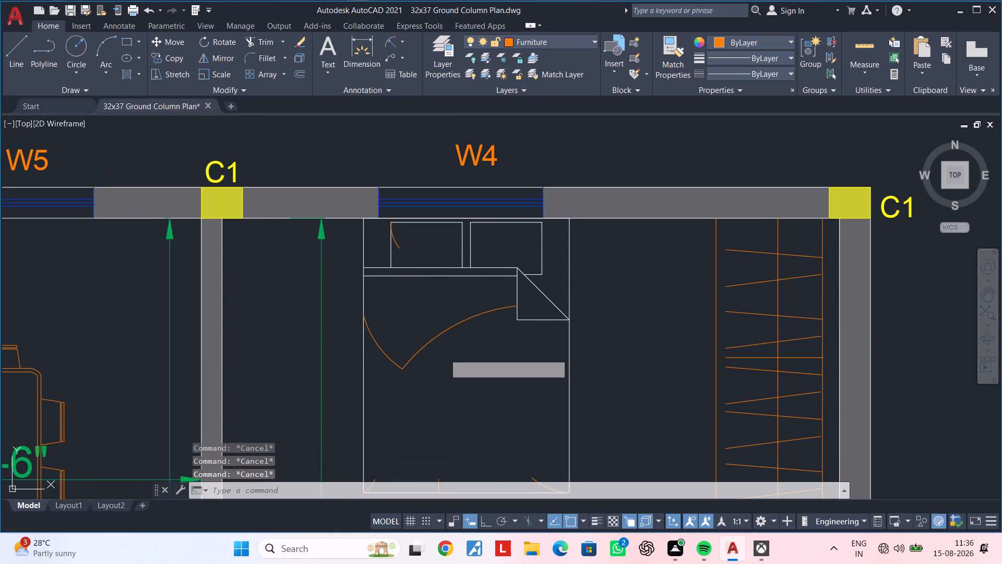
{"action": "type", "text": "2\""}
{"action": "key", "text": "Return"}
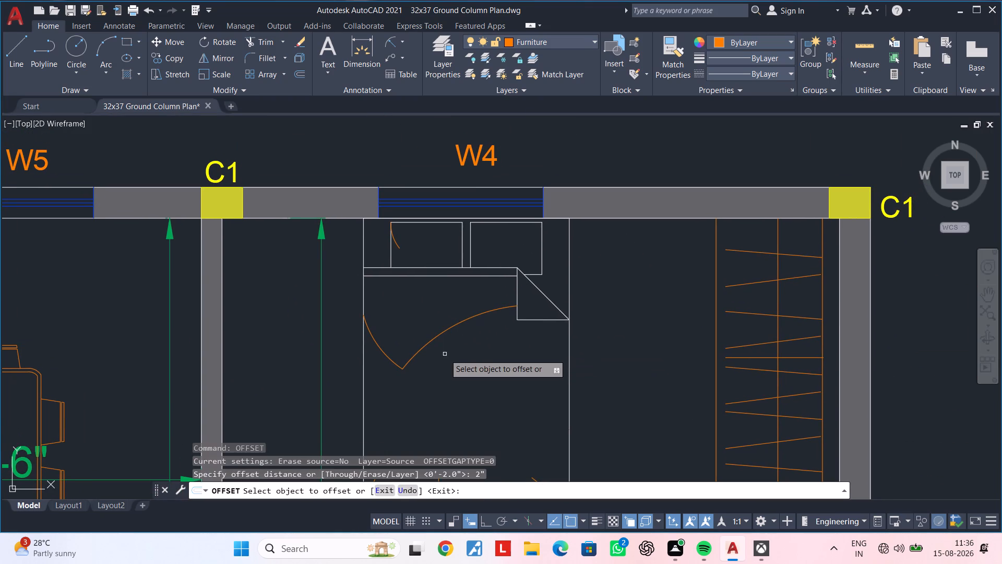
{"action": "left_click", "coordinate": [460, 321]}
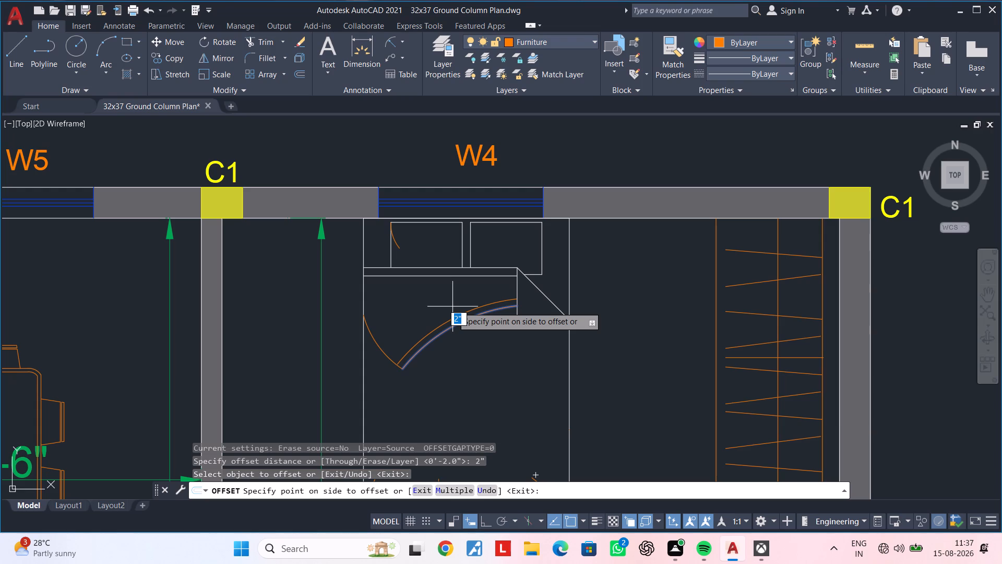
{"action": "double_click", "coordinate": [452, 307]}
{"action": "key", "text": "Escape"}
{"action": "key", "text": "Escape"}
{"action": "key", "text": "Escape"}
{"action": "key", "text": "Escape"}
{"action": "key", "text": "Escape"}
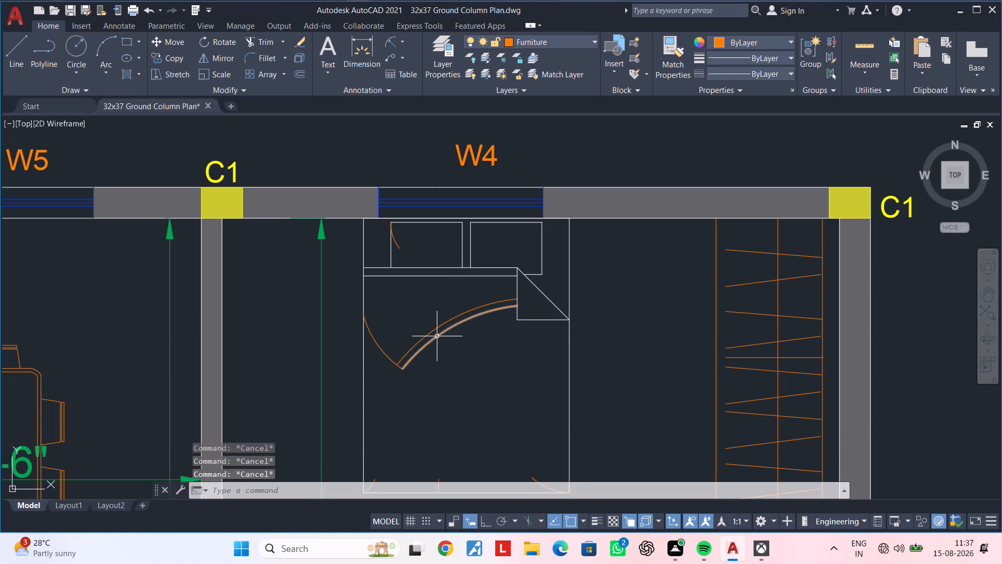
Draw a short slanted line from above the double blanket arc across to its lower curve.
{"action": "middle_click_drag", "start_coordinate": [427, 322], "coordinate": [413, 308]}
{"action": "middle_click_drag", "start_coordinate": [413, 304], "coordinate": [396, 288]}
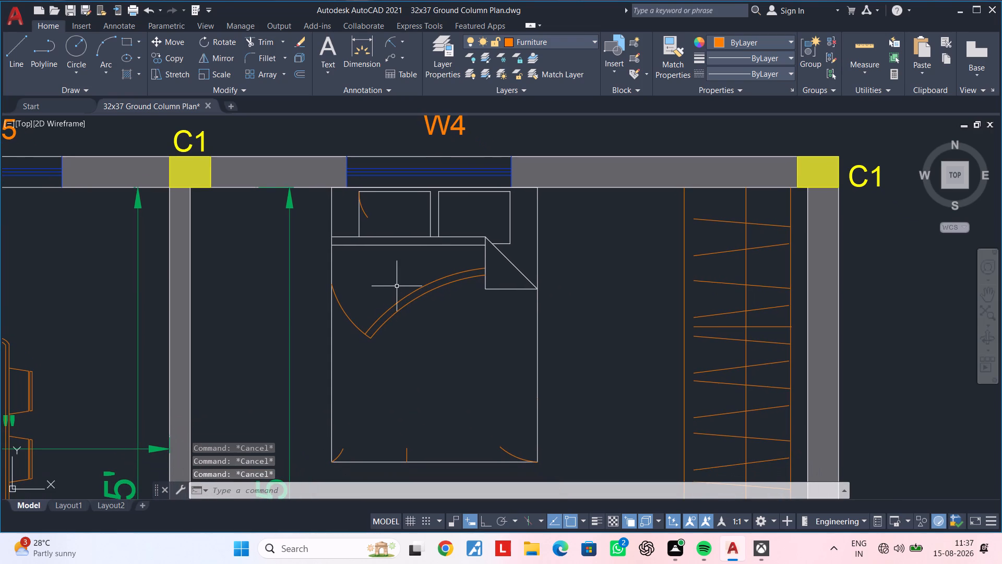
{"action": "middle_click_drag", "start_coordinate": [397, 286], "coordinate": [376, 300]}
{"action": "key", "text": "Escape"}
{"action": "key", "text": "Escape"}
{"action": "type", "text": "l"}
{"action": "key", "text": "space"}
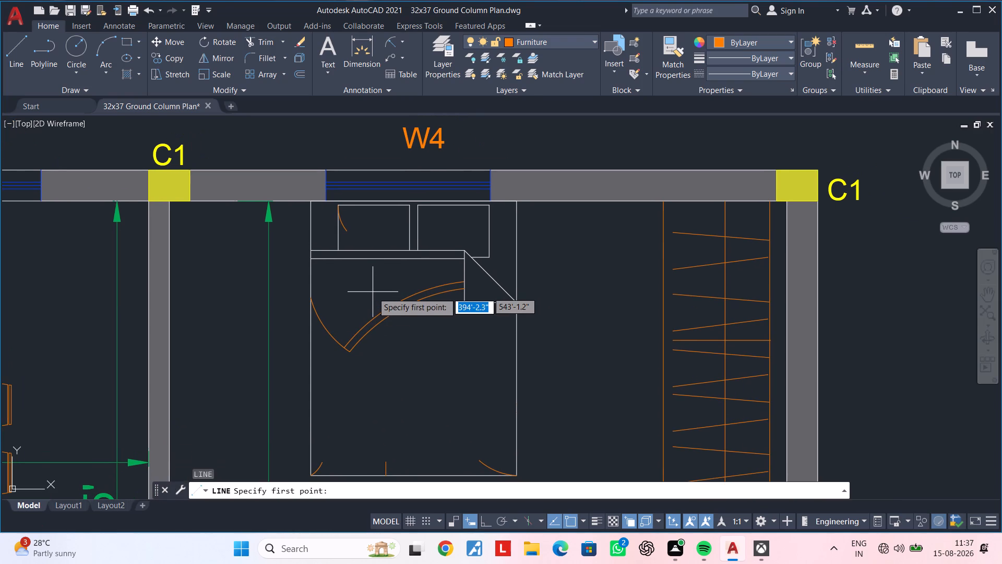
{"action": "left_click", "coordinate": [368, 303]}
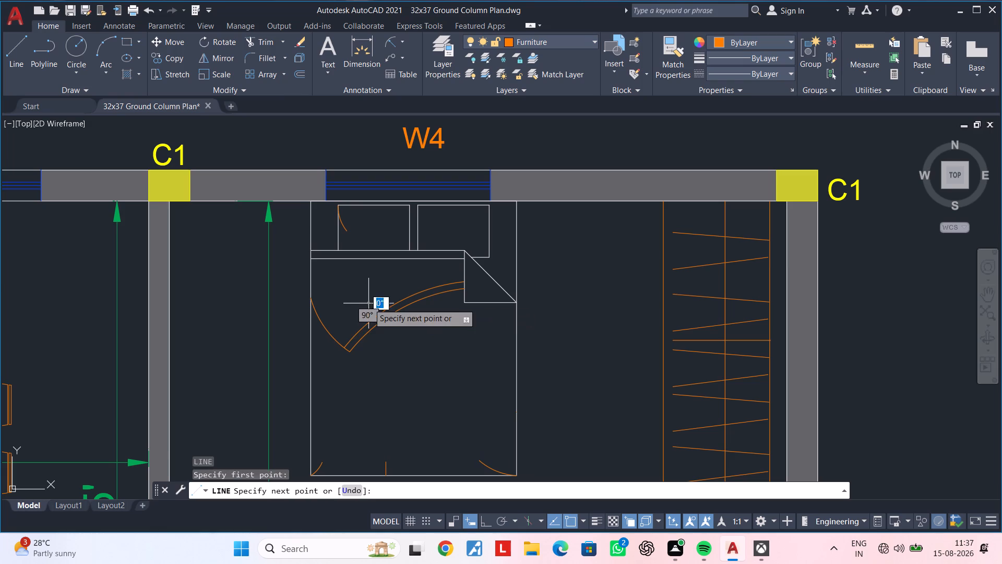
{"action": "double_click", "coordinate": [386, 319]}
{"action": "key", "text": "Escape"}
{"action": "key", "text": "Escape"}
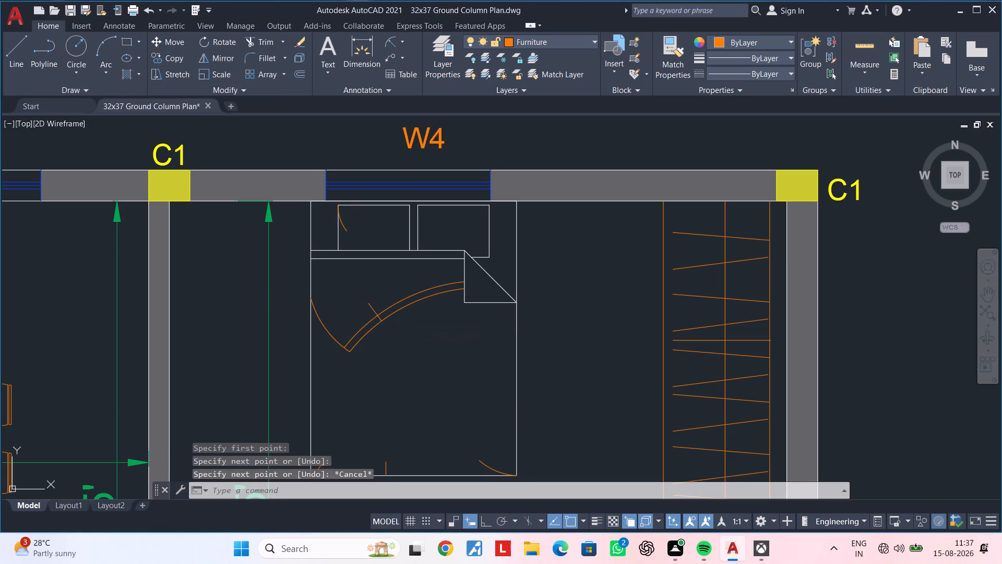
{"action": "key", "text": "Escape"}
Erase the two parallel blanket arcs, the short line crossing them and the arc at the bed's left edge.
{"action": "scroll", "coordinate": [381, 326], "scroll_direction": "up", "scroll_amount": 1}
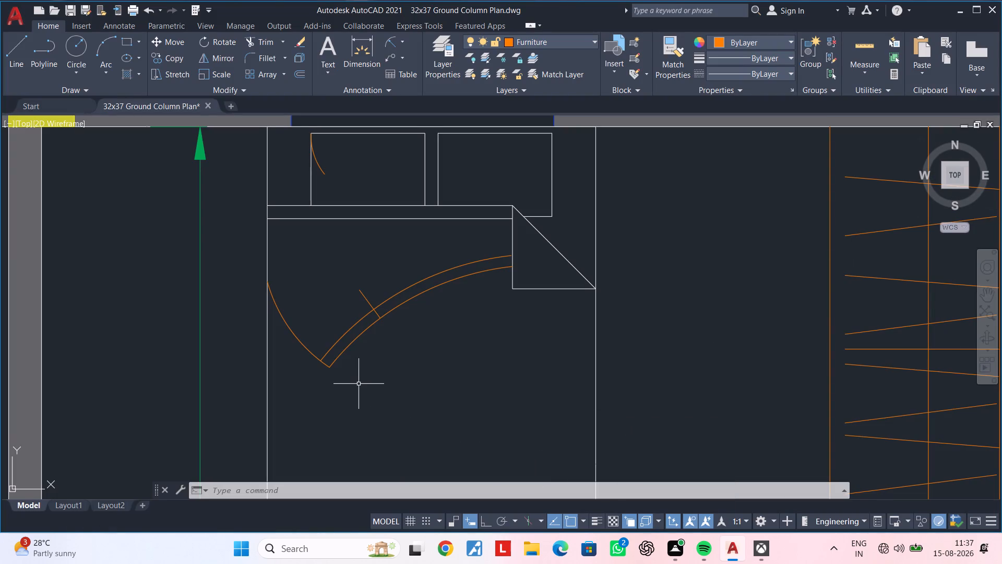
{"action": "middle_click_drag", "start_coordinate": [360, 377], "coordinate": [339, 382]}
{"action": "middle_click_drag", "start_coordinate": [361, 368], "coordinate": [345, 387]}
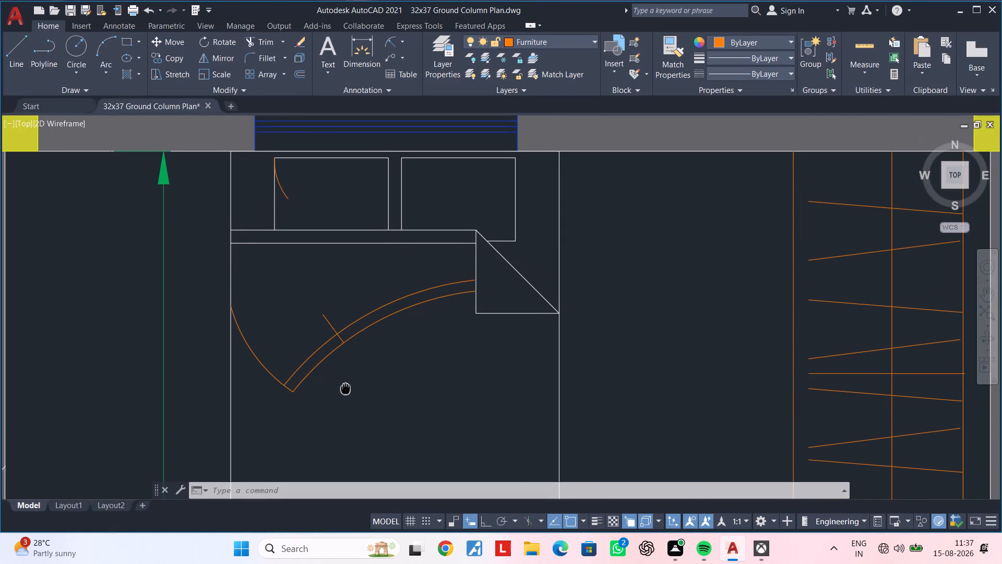
{"action": "middle_click_drag", "start_coordinate": [345, 387], "coordinate": [345, 388]}
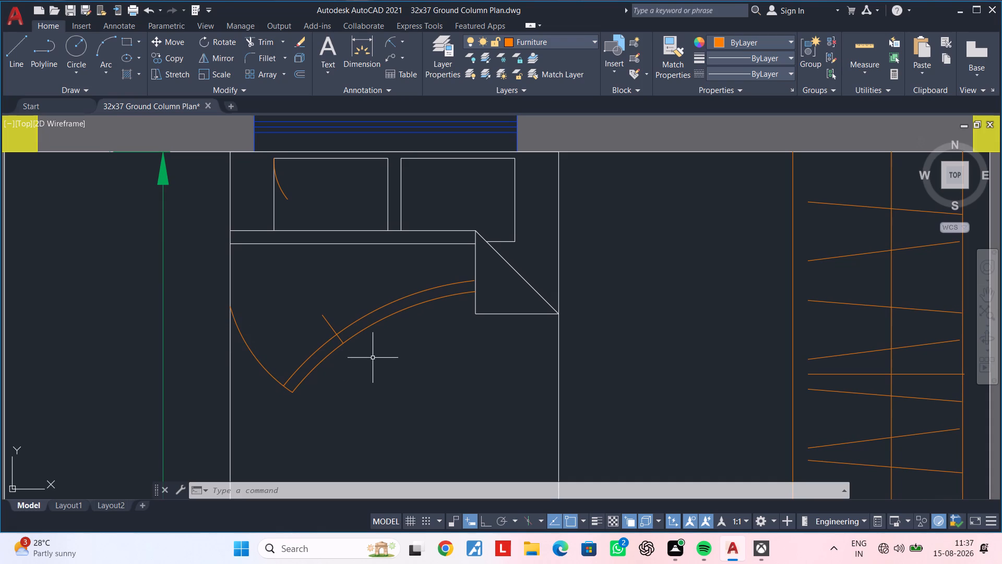
{"action": "scroll", "coordinate": [373, 366], "scroll_direction": "down", "scroll_amount": 2}
{"action": "middle_click_drag", "start_coordinate": [373, 366], "coordinate": [385, 332]}
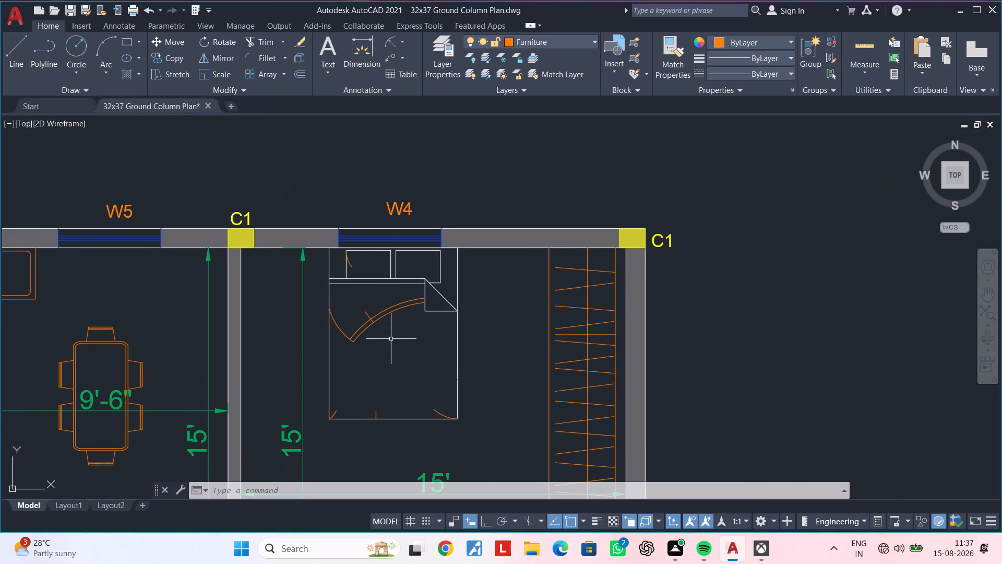
{"action": "key", "text": "Escape"}
{"action": "key", "text": "Escape"}
{"action": "key", "text": "Escape"}
{"action": "left_click", "coordinate": [415, 349]}
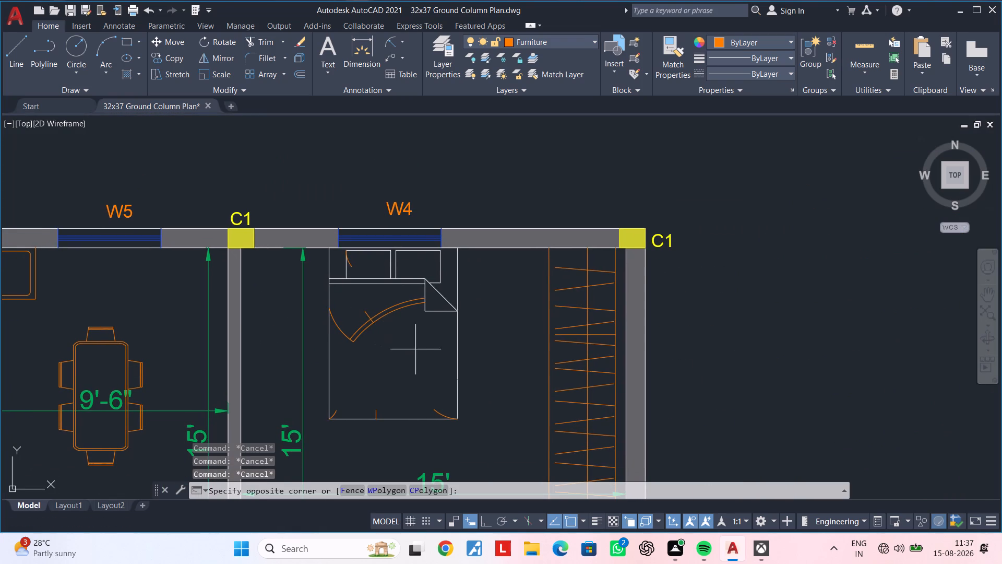
{"action": "left_click", "coordinate": [378, 305]}
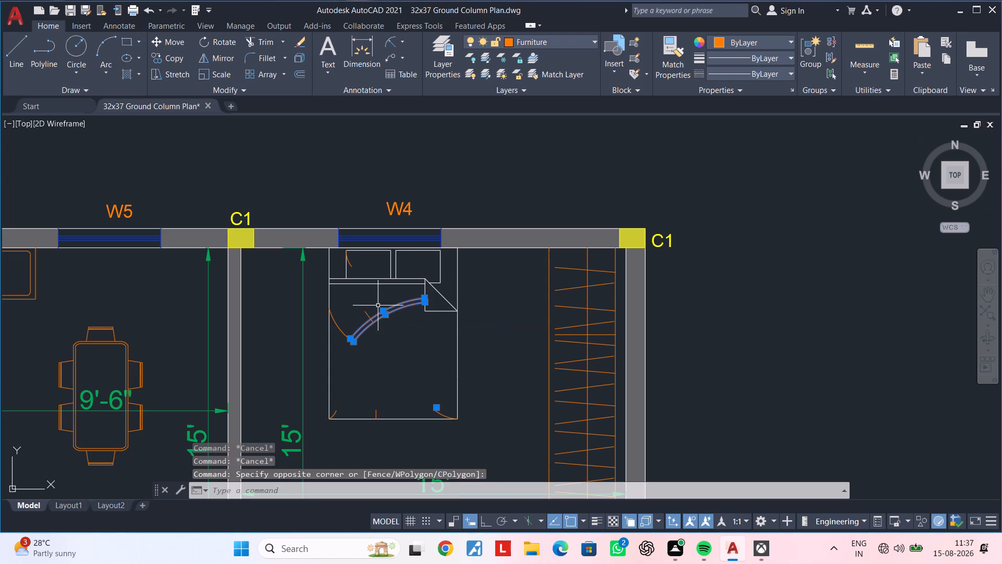
{"action": "key", "text": "Delete"}
{"action": "left_click", "coordinate": [377, 311]}
{"action": "left_click", "coordinate": [338, 338]}
{"action": "key", "text": "Delete"}
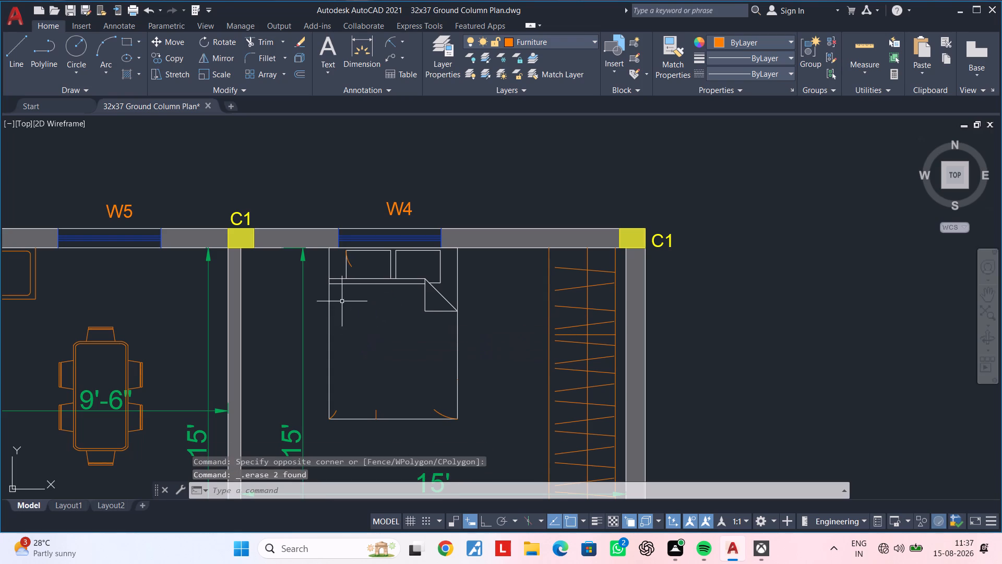
Erase the small arc on the left pillow, both foot-corner arcs and the short tick at the bed's foot.
{"action": "left_click", "coordinate": [348, 263]}
{"action": "key", "text": "Delete"}
{"action": "left_click", "coordinate": [437, 410]}
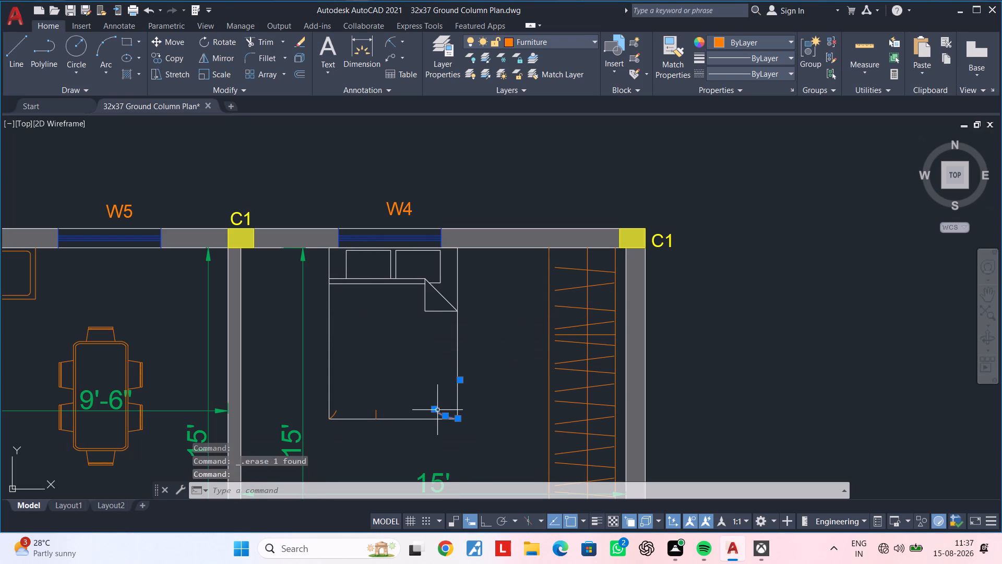
{"action": "key", "text": "Delete"}
{"action": "left_click", "coordinate": [377, 415]}
{"action": "key", "text": "Delete"}
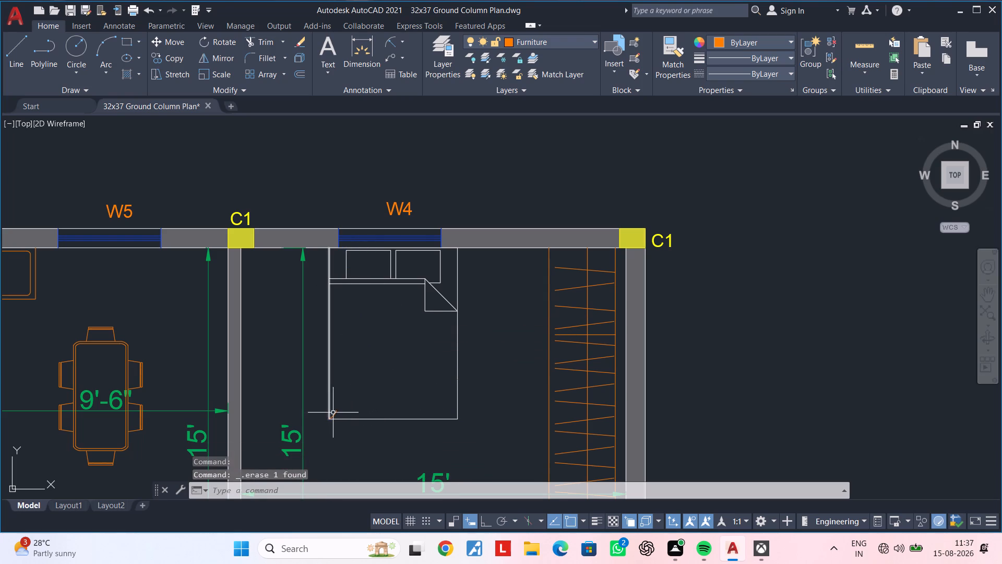
{"action": "left_click", "coordinate": [335, 412]}
{"action": "key", "text": "Delete"}
Define a block named Bed from all the bed's outline, pillow and folded-corner lines, converting them to the block.
{"action": "scroll", "coordinate": [373, 405], "scroll_direction": "down", "scroll_amount": 1}
{"action": "scroll", "coordinate": [400, 372], "scroll_direction": "up", "scroll_amount": 1}
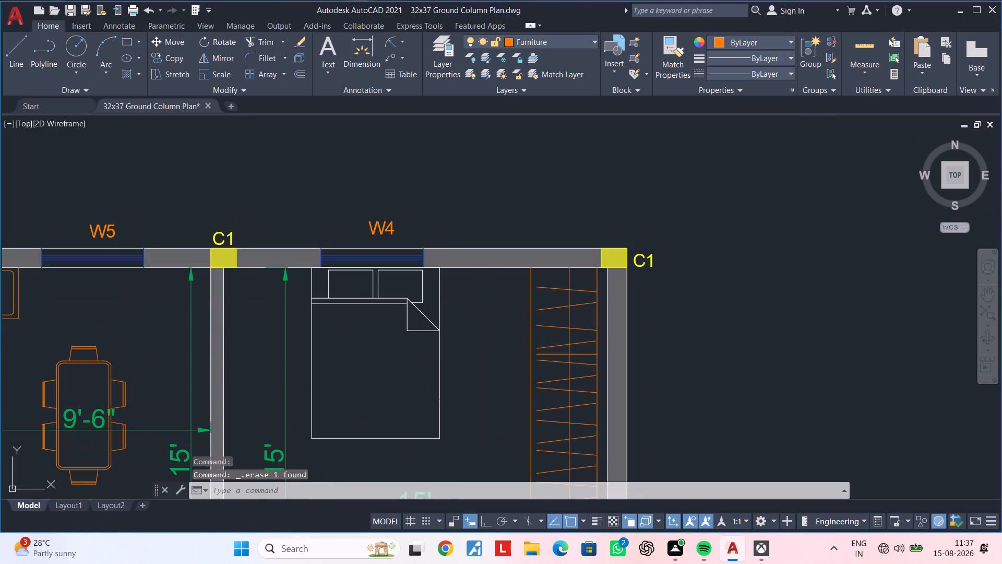
{"action": "left_click", "coordinate": [488, 293]}
{"action": "left_click", "coordinate": [301, 361]}
{"action": "scroll", "coordinate": [339, 299], "scroll_direction": "up", "scroll_amount": 2}
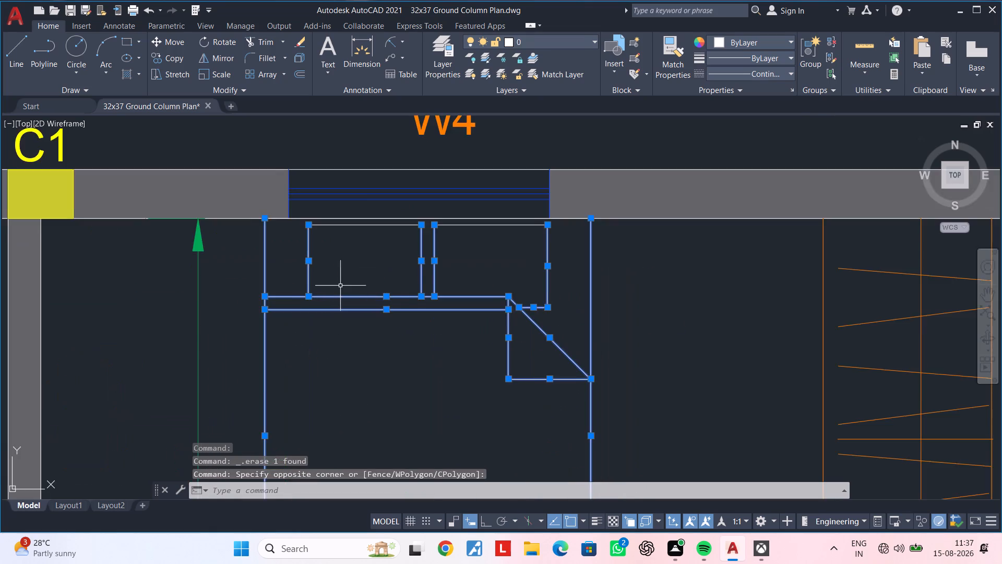
{"action": "middle_click_drag", "start_coordinate": [343, 287], "coordinate": [354, 425]}
{"action": "scroll", "coordinate": [353, 370], "scroll_direction": "up", "scroll_amount": 2}
{"action": "left_click", "coordinate": [352, 335]}
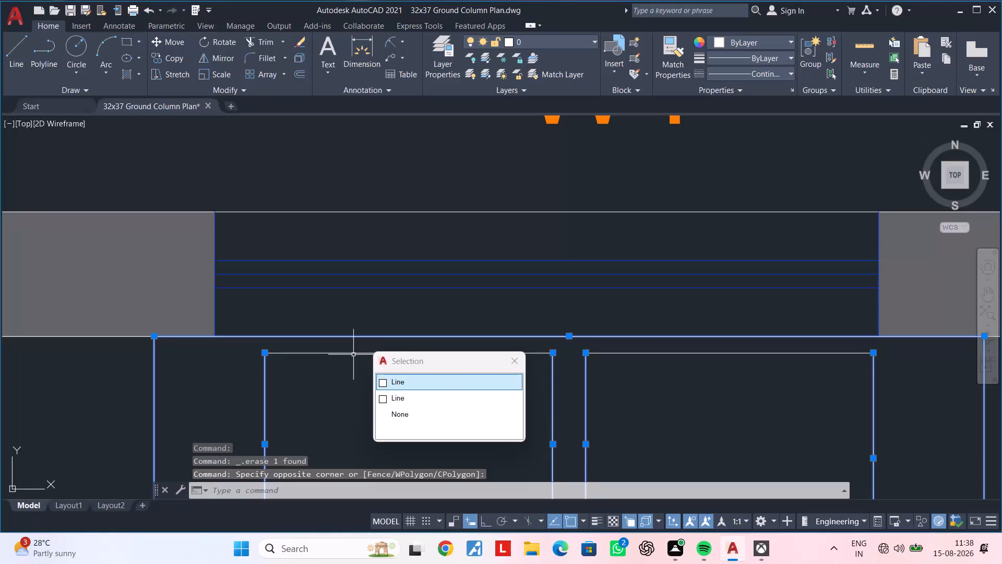
{"action": "left_click", "coordinate": [353, 355]}
{"action": "scroll", "coordinate": [356, 373], "scroll_direction": "down", "scroll_amount": 3}
{"action": "middle_click_drag", "start_coordinate": [367, 390], "coordinate": [368, 323]}
{"action": "scroll", "coordinate": [440, 325], "scroll_direction": "up", "scroll_amount": 2}
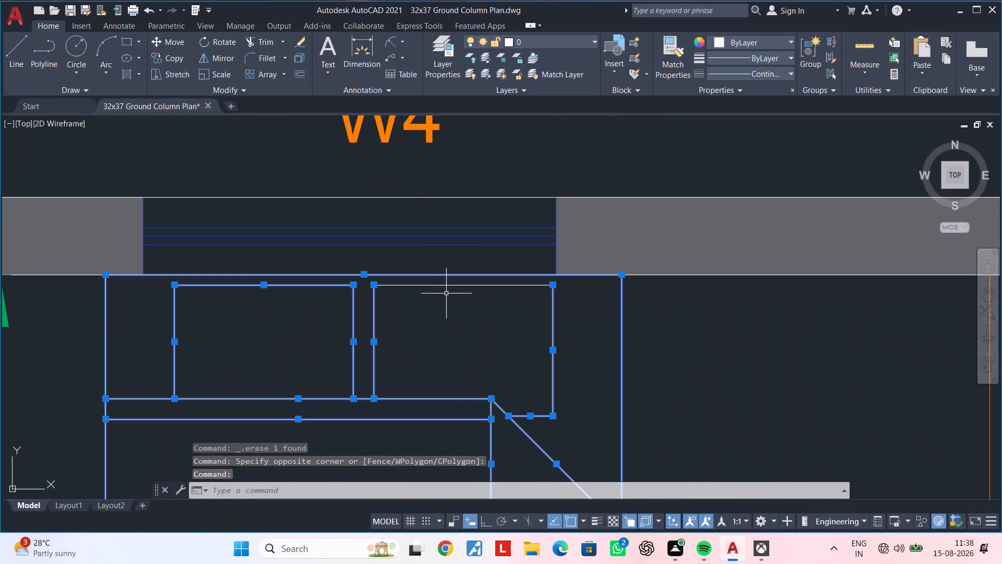
{"action": "left_click", "coordinate": [447, 286]}
{"action": "scroll", "coordinate": [458, 332], "scroll_direction": "down", "scroll_amount": 2}
{"action": "middle_click_drag", "start_coordinate": [461, 345], "coordinate": [483, 290]}
{"action": "scroll", "coordinate": [468, 464], "scroll_direction": "down", "scroll_amount": 1}
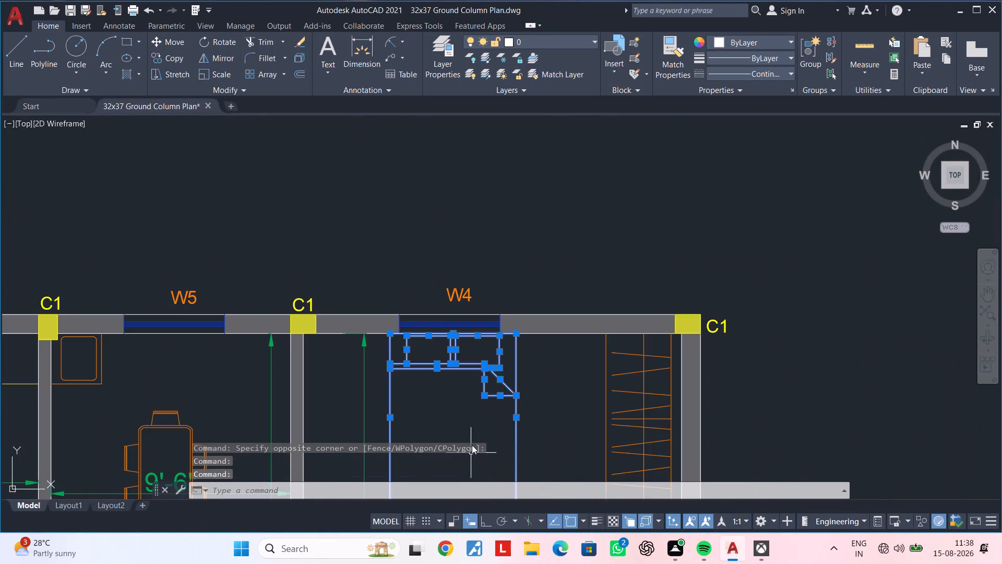
{"action": "middle_click_drag", "start_coordinate": [475, 416], "coordinate": [472, 298]}
{"action": "left_click", "coordinate": [446, 384]}
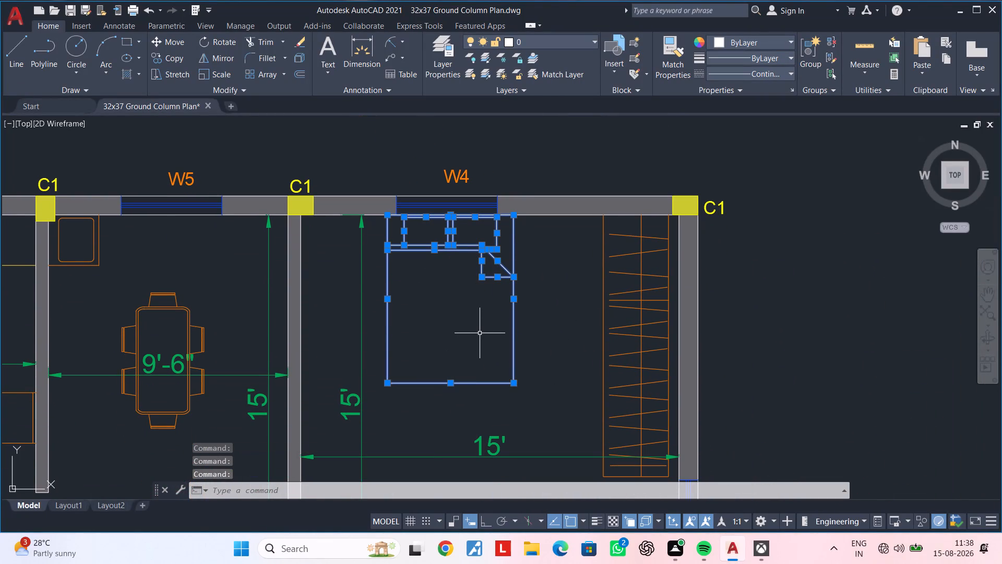
{"action": "type", "text": "b"}
{"action": "key", "text": "space"}
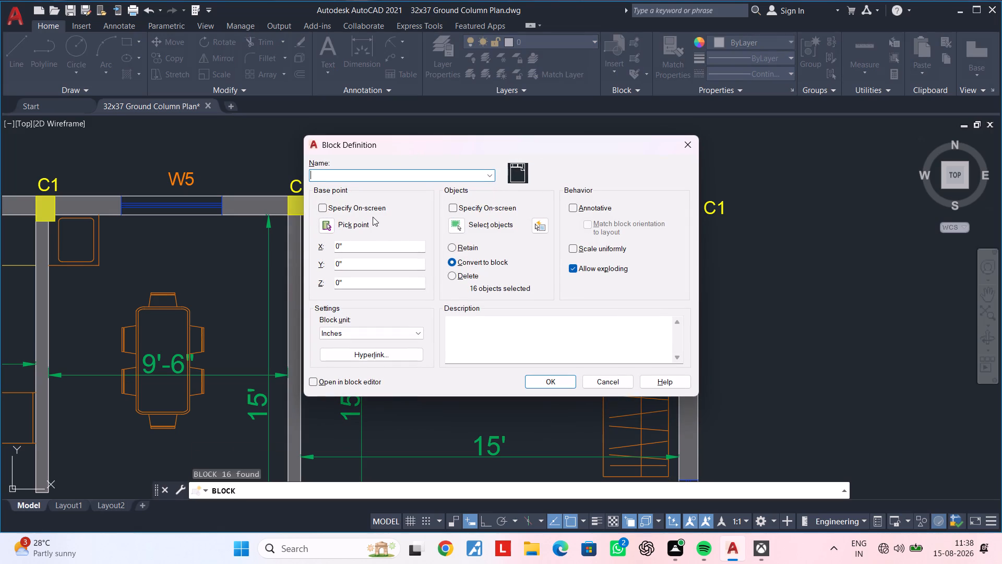
{"action": "type", "text": "Bed"}
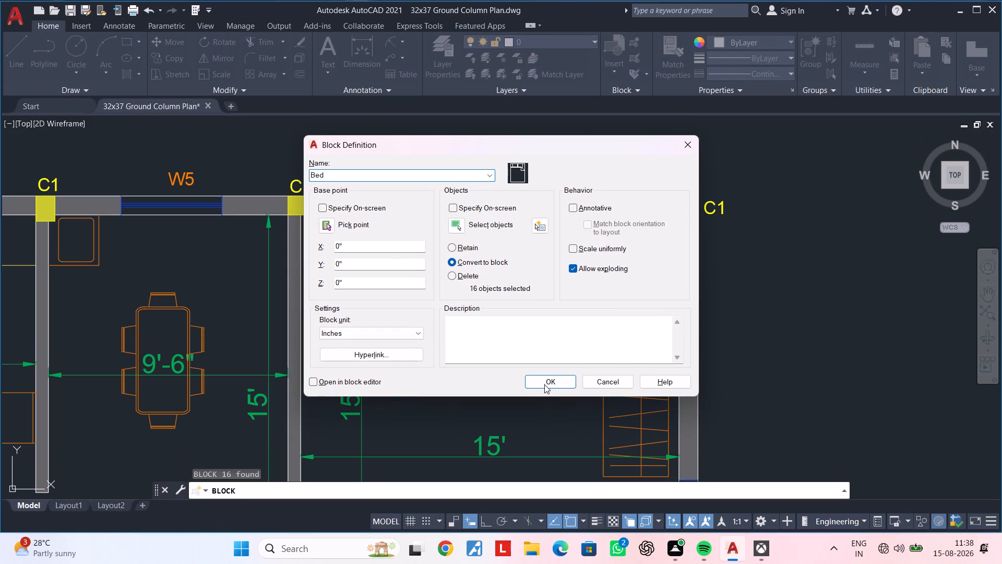
{"action": "left_click", "coordinate": [545, 384]}
{"action": "scroll", "coordinate": [547, 374], "scroll_direction": "down", "scroll_amount": 1}
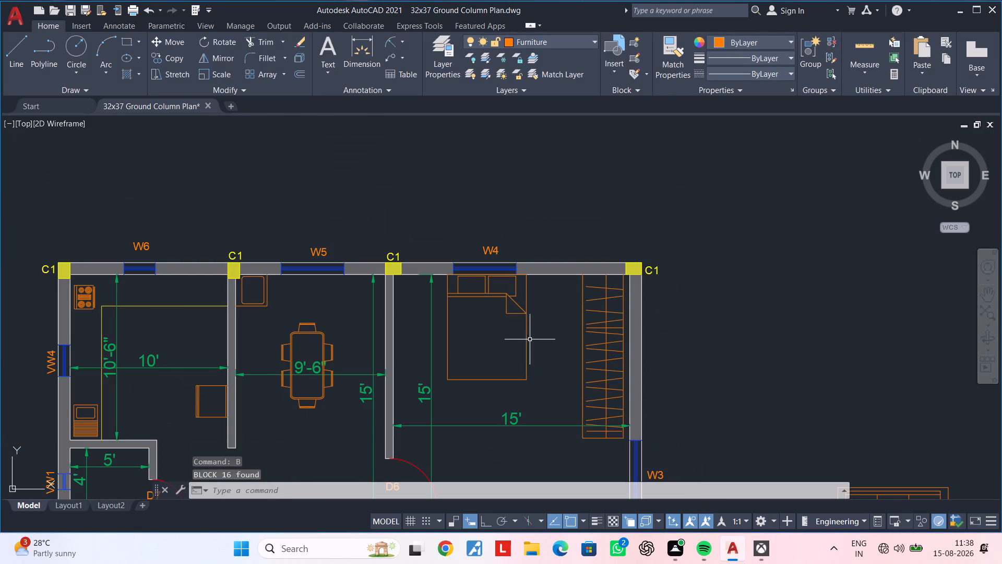
{"action": "left_click", "coordinate": [527, 338]}
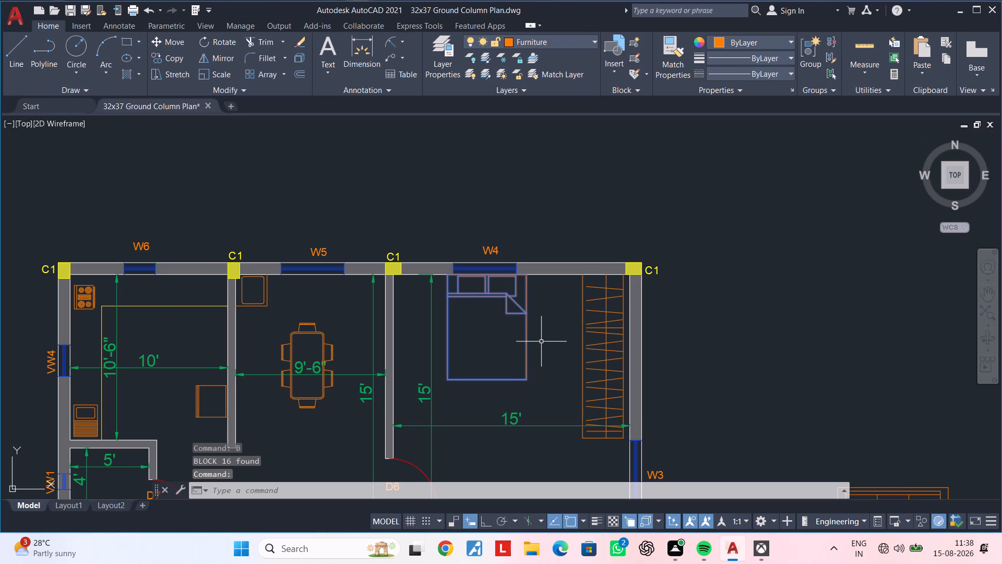
{"action": "middle_click_drag", "start_coordinate": [541, 352], "coordinate": [555, 295]}
{"action": "key", "text": "Escape"}
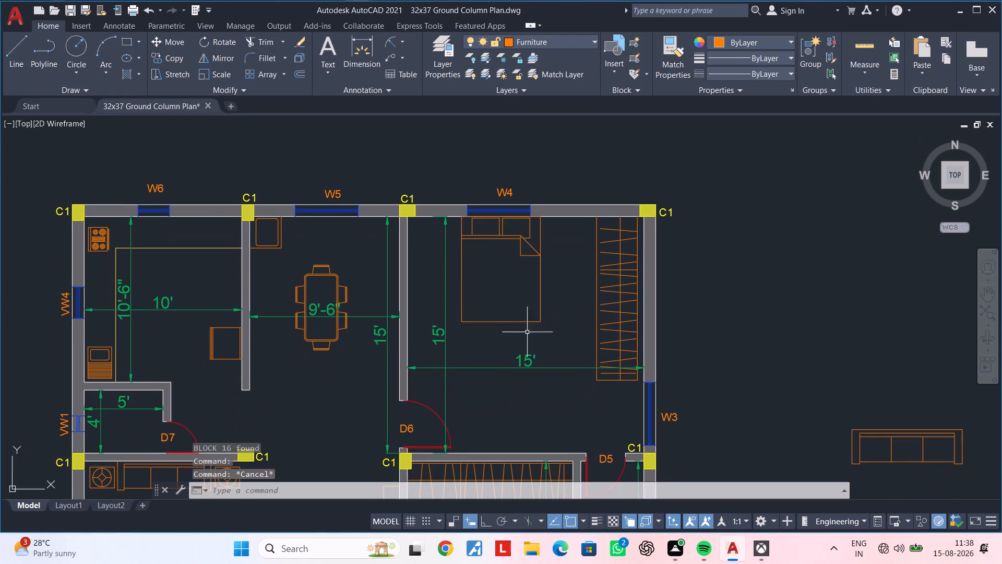
{"action": "key", "text": "Escape"}
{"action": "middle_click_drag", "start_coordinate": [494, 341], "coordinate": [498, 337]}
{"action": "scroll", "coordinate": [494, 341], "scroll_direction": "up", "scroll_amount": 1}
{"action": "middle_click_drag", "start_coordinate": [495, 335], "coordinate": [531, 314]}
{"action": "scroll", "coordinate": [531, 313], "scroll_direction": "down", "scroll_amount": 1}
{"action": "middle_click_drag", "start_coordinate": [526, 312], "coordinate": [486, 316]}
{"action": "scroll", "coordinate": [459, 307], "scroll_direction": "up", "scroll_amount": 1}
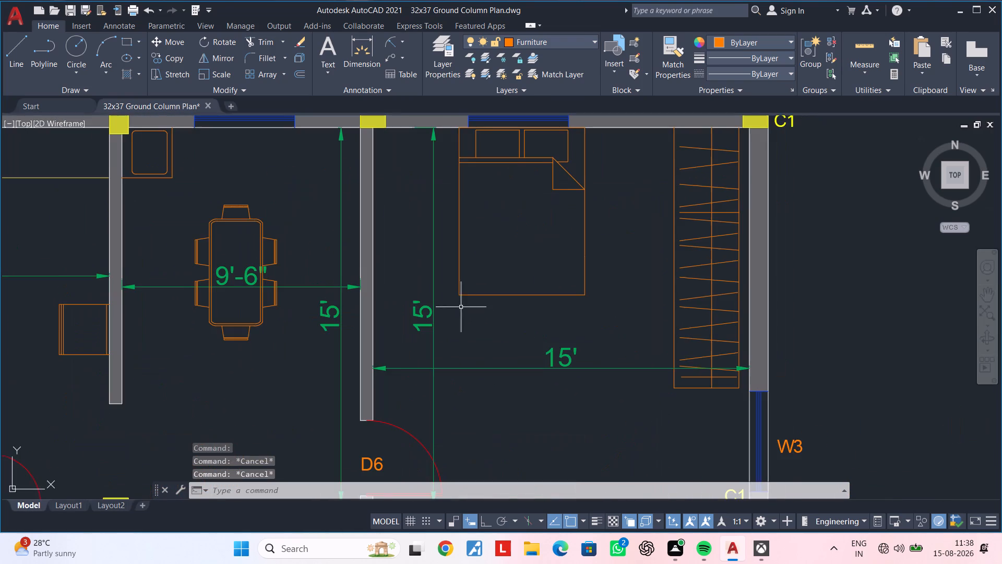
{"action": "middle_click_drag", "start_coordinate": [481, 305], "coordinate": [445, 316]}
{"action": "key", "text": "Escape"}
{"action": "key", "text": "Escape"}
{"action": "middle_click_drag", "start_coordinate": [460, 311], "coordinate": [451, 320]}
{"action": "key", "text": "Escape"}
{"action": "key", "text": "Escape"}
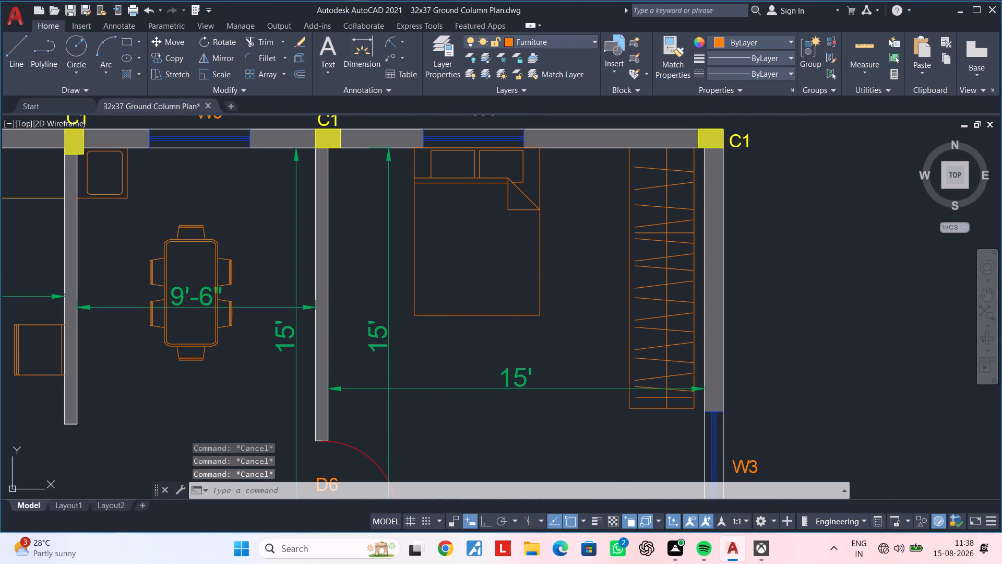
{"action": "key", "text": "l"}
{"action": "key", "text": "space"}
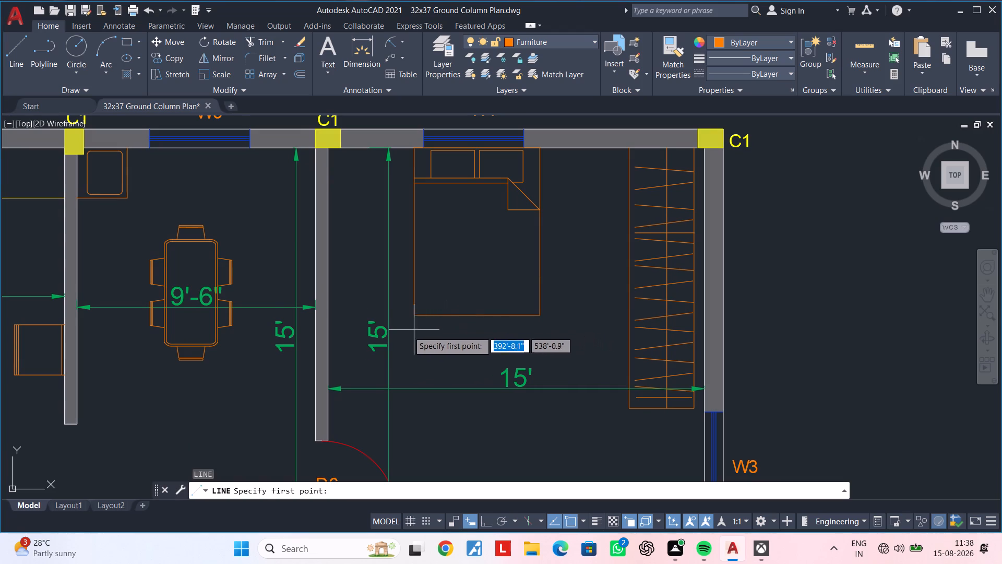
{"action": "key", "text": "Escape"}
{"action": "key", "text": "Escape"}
Copy the rounded basin rectangle from the dining area's corner to just below the bedroom bed, about 15'-11" away at 335°.
{"action": "middle_click_drag", "start_coordinate": [219, 320], "coordinate": [361, 320]}
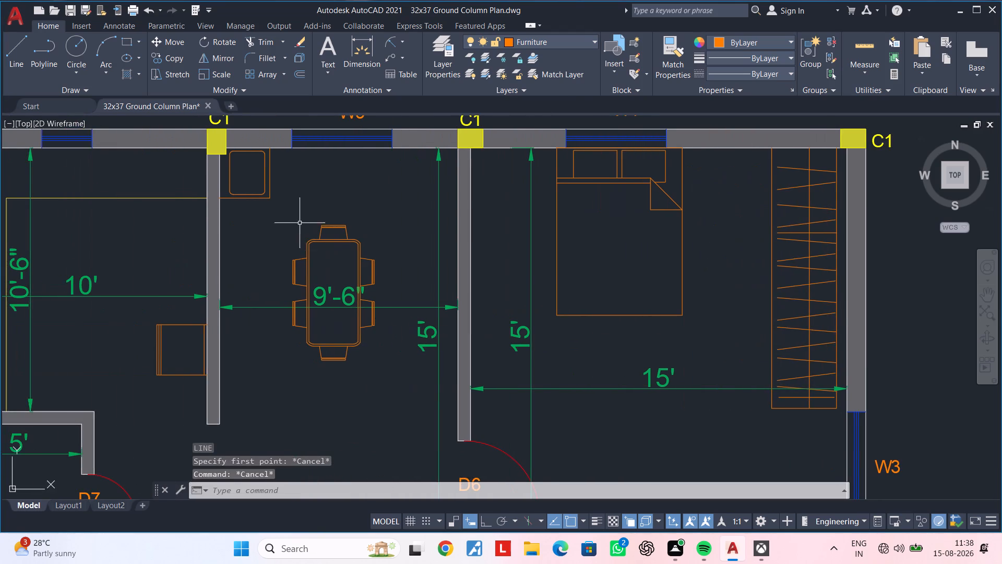
{"action": "middle_click_drag", "start_coordinate": [297, 222], "coordinate": [312, 279]}
{"action": "scroll", "coordinate": [267, 248], "scroll_direction": "up", "scroll_amount": 1}
{"action": "key", "text": "Escape"}
{"action": "middle_click_drag", "start_coordinate": [282, 213], "coordinate": [285, 246]}
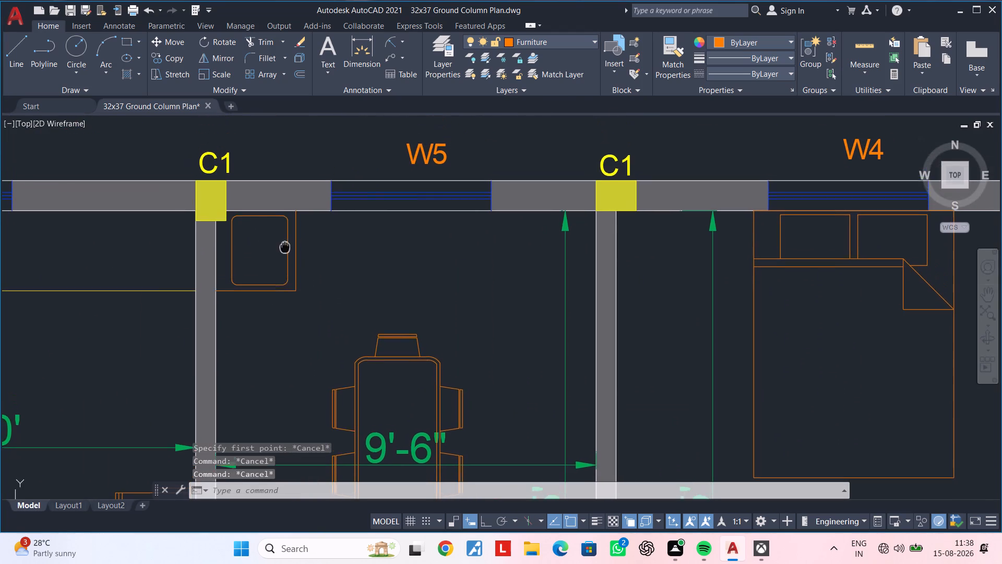
{"action": "middle_click_drag", "start_coordinate": [285, 246], "coordinate": [285, 247]}
{"action": "scroll", "coordinate": [287, 227], "scroll_direction": "up", "scroll_amount": 2}
{"action": "left_click", "coordinate": [292, 198]}
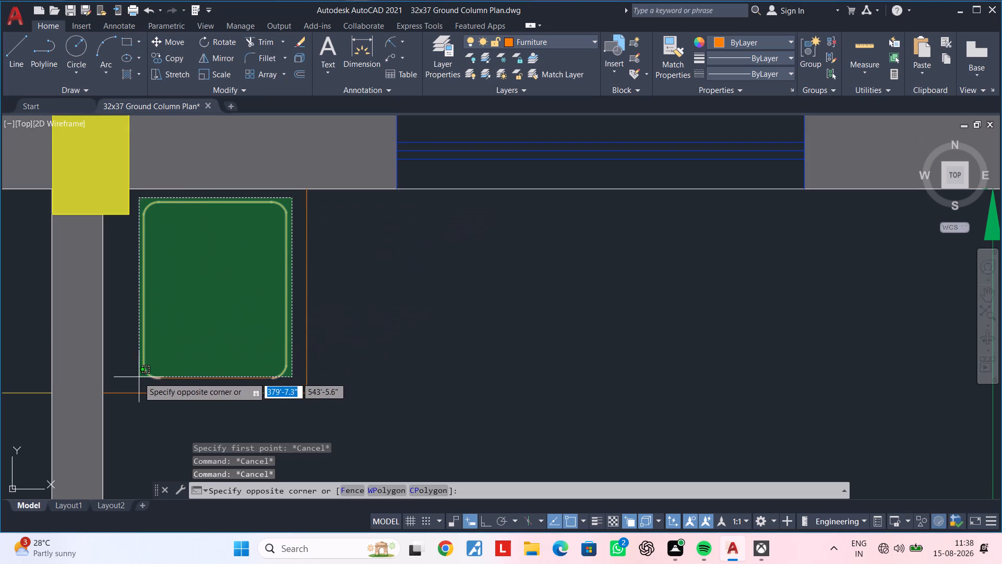
{"action": "left_click", "coordinate": [136, 383]}
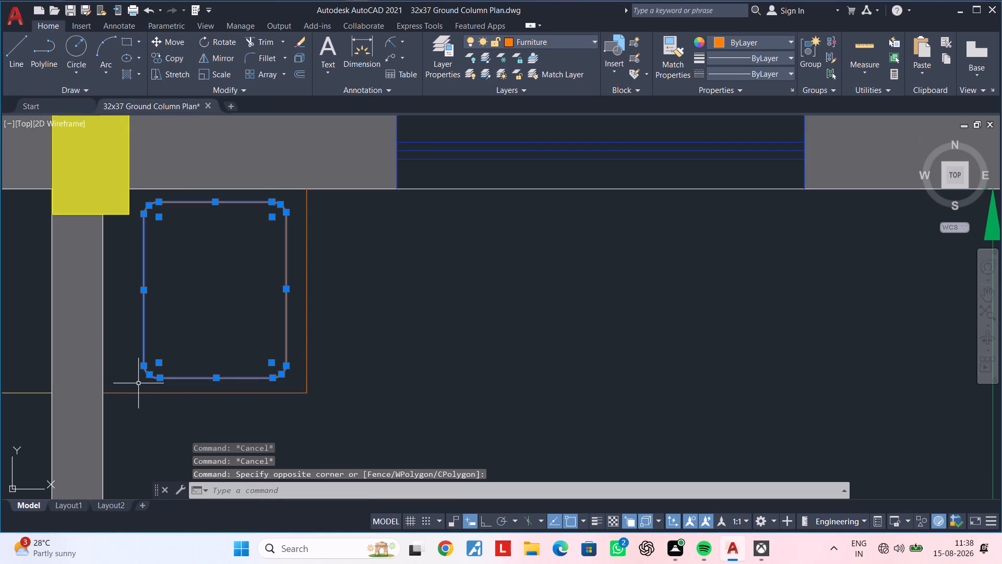
{"action": "type", "text": "co"}
{"action": "key", "text": "space"}
{"action": "left_click", "coordinate": [140, 352]}
{"action": "scroll", "coordinate": [354, 434], "scroll_direction": "down", "scroll_amount": 3}
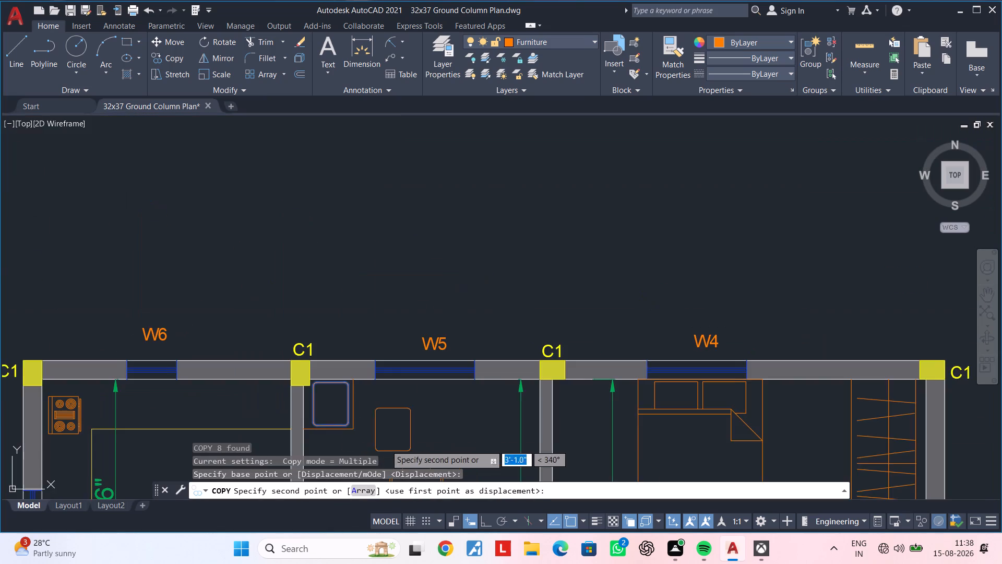
{"action": "middle_click_drag", "start_coordinate": [506, 418], "coordinate": [442, 198]}
{"action": "scroll", "coordinate": [615, 372], "scroll_direction": "up", "scroll_amount": 1}
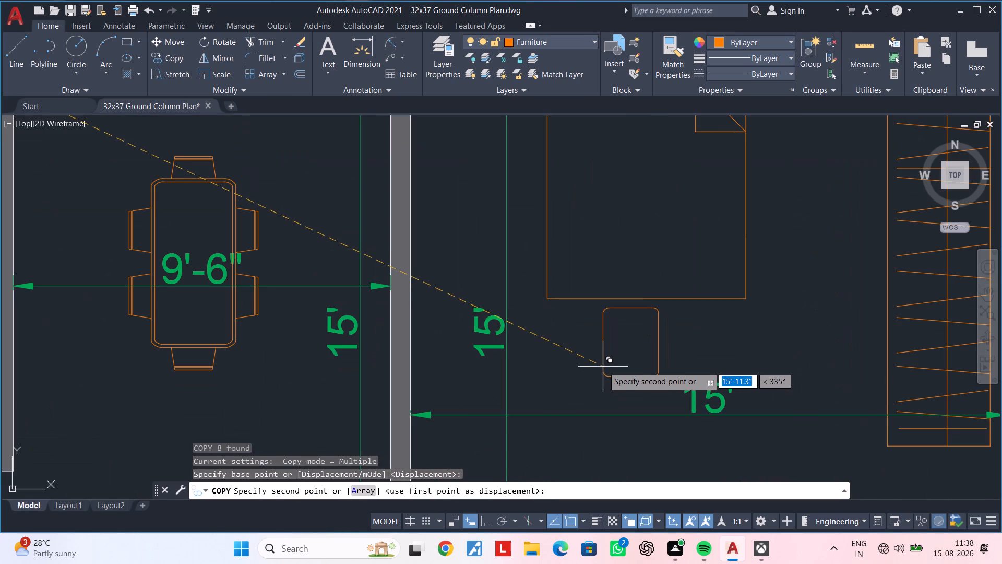
{"action": "left_click", "coordinate": [603, 367]}
{"action": "key", "text": "Escape"}
{"action": "key", "text": "Escape"}
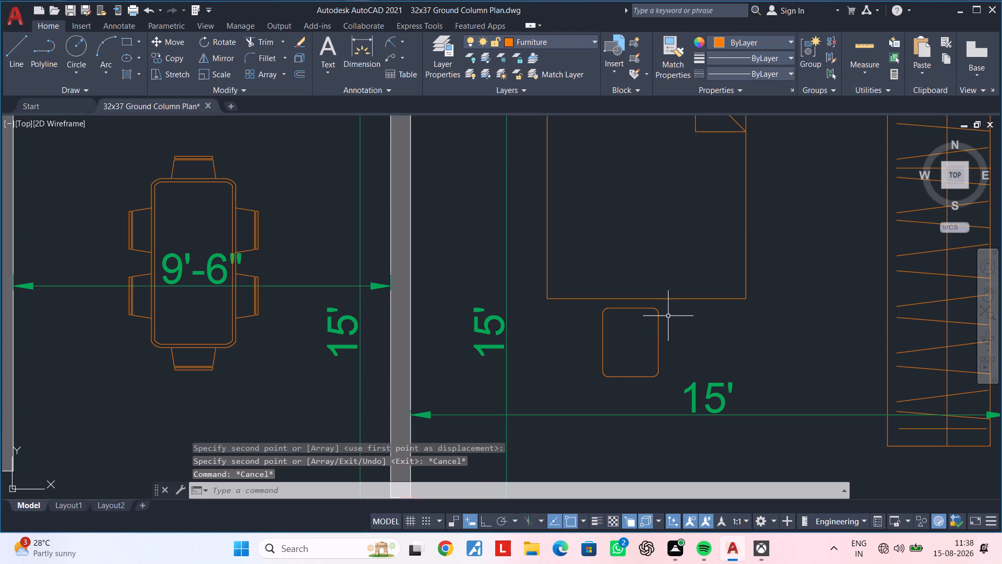
Join the copied rounded rectangle's lines and corner arcs below the bed into one polyline.
{"action": "left_click", "coordinate": [663, 303]}
{"action": "double_click", "coordinate": [586, 391]}
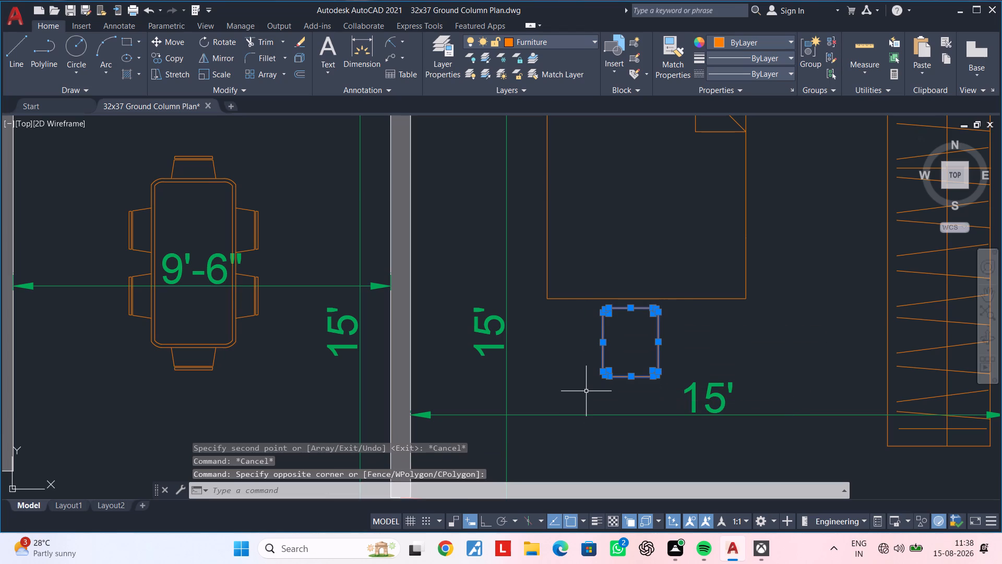
{"action": "type", "text": "j"}
{"action": "key", "text": "space"}
{"action": "key", "text": "Escape"}
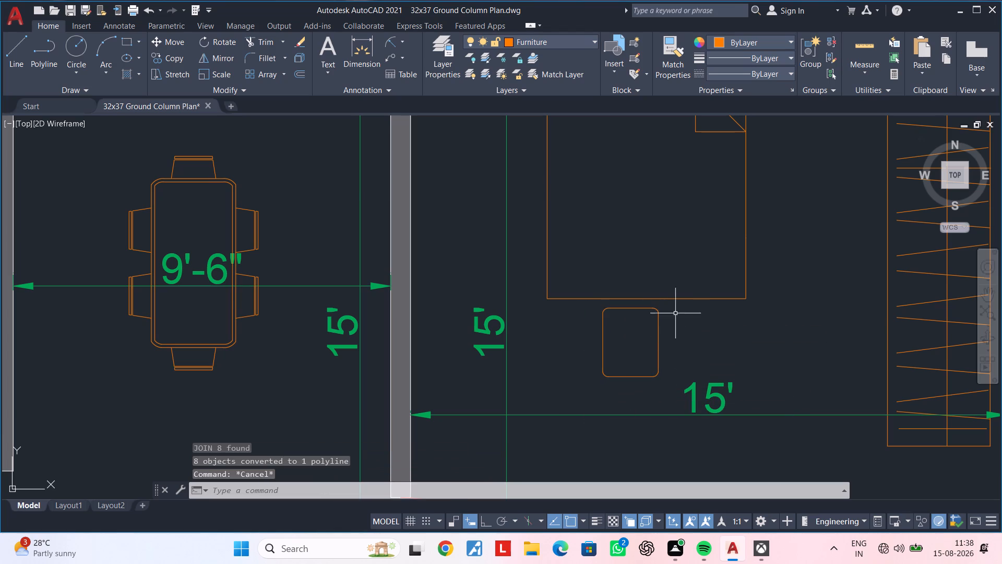
{"action": "left_click", "coordinate": [672, 304]}
{"action": "left_click", "coordinate": [578, 389]}
{"action": "middle_click_drag", "start_coordinate": [579, 385], "coordinate": [710, 415]}
{"action": "key", "text": "Escape"}
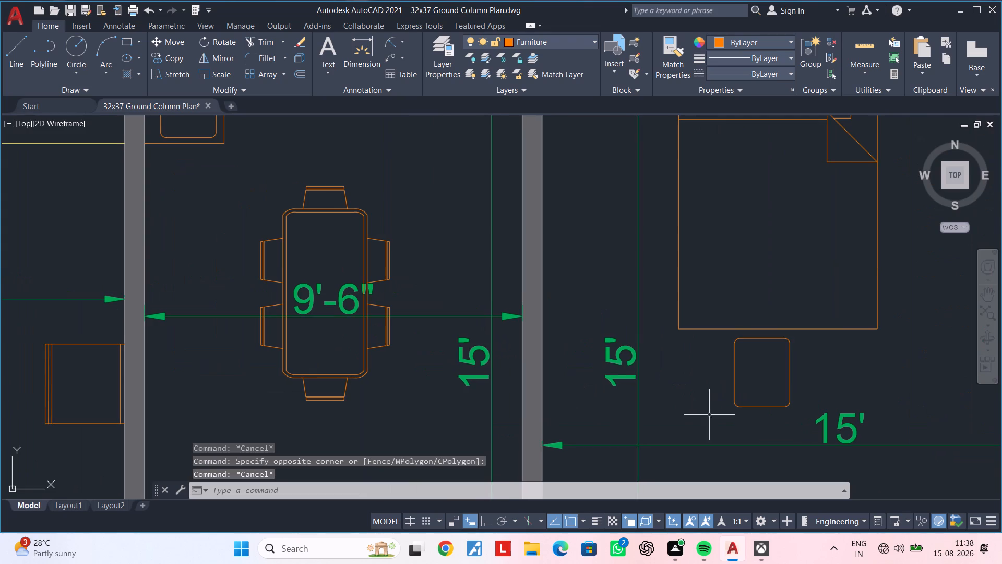
Join the lines and corner arcs of the original rounded basin rectangle in the dining area's corner into one polyline.
{"action": "middle_click_drag", "start_coordinate": [359, 240], "coordinate": [503, 369]}
{"action": "scroll", "coordinate": [343, 238], "scroll_direction": "up", "scroll_amount": 3}
{"action": "middle_click_drag", "start_coordinate": [356, 246], "coordinate": [365, 298]}
{"action": "scroll", "coordinate": [361, 274], "scroll_direction": "down", "scroll_amount": 1}
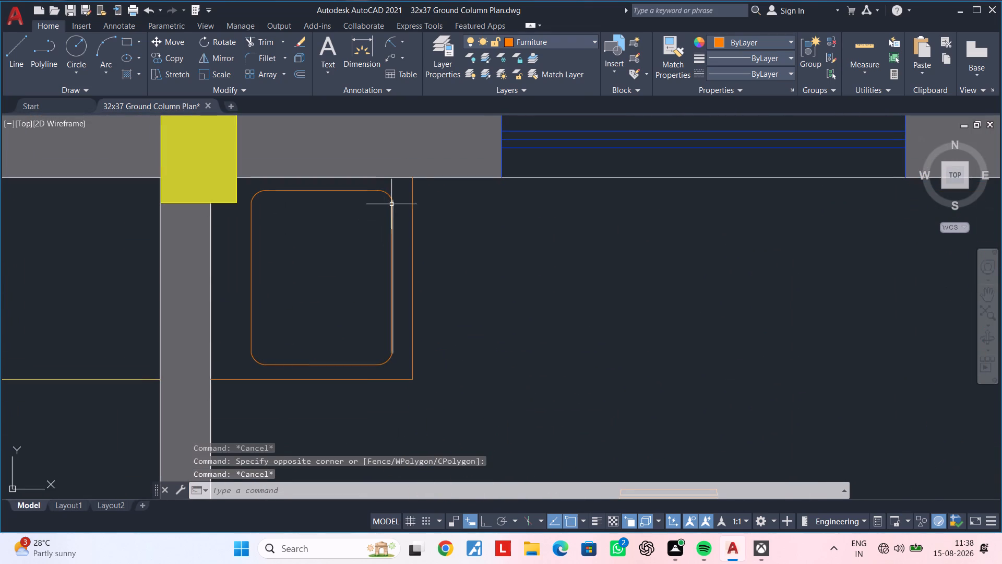
{"action": "left_click", "coordinate": [399, 184]}
{"action": "left_click", "coordinate": [245, 372]}
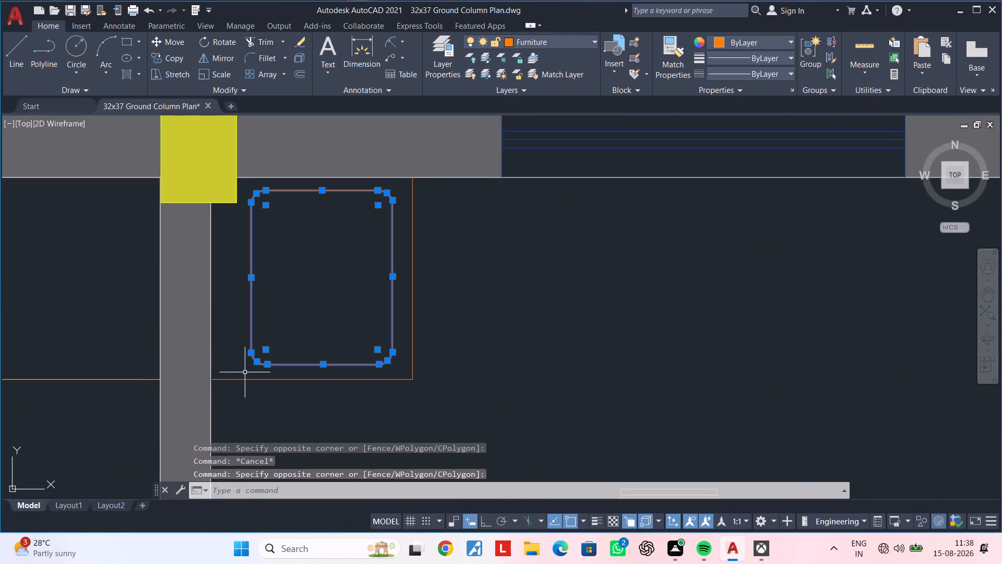
{"action": "type", "text": "j"}
{"action": "key", "text": "space"}
Join the kitchen sink's rounded bowl lines and arcs into one polyline.
{"action": "scroll", "coordinate": [350, 354], "scroll_direction": "down", "scroll_amount": 2}
{"action": "middle_click_drag", "start_coordinate": [357, 350], "coordinate": [520, 276]}
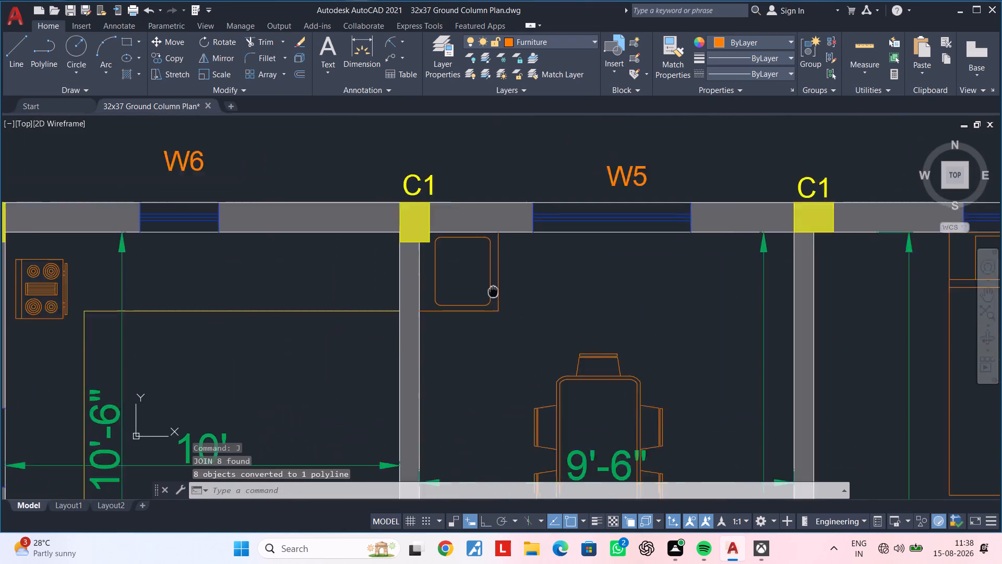
{"action": "middle_click_drag", "start_coordinate": [520, 276], "coordinate": [530, 267]}
{"action": "scroll", "coordinate": [569, 367], "scroll_direction": "down", "scroll_amount": 1}
{"action": "middle_click_drag", "start_coordinate": [568, 369], "coordinate": [544, 319]}
{"action": "middle_click_drag", "start_coordinate": [430, 320], "coordinate": [451, 315]}
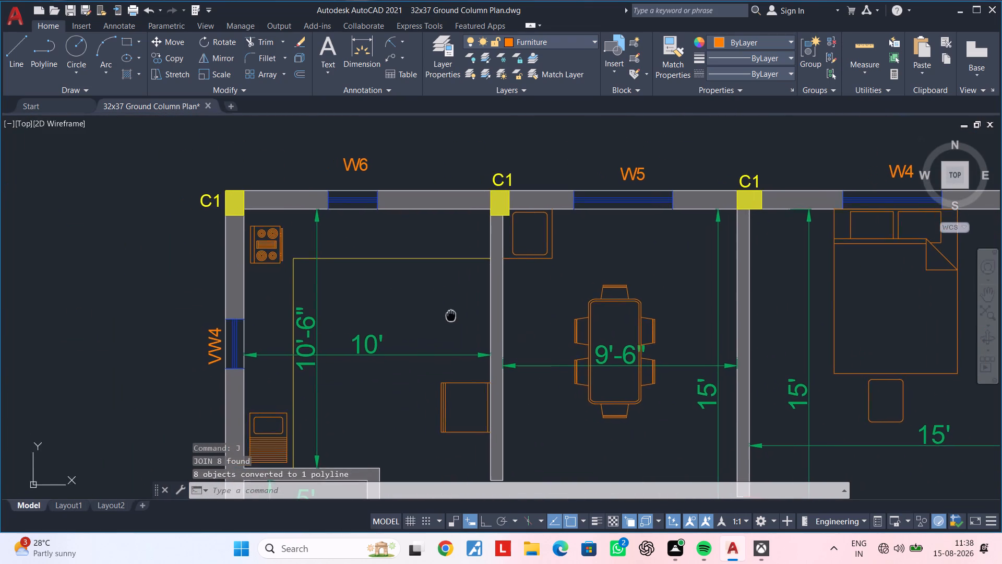
{"action": "middle_click_drag", "start_coordinate": [451, 315], "coordinate": [450, 315]}
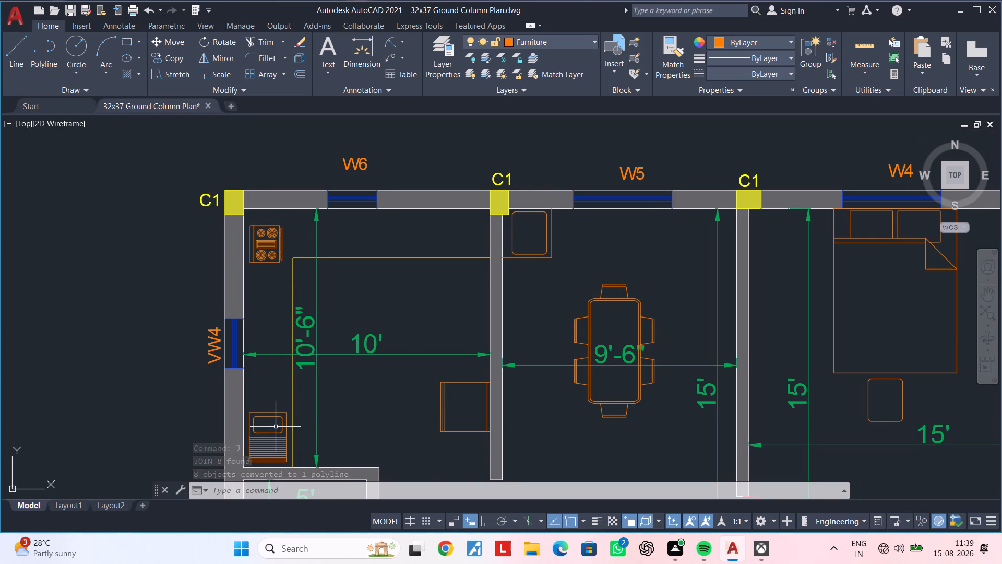
{"action": "middle_click_drag", "start_coordinate": [276, 427], "coordinate": [412, 318]}
{"action": "scroll", "coordinate": [412, 314], "scroll_direction": "up", "scroll_amount": 3}
{"action": "middle_click_drag", "start_coordinate": [400, 332], "coordinate": [430, 316]}
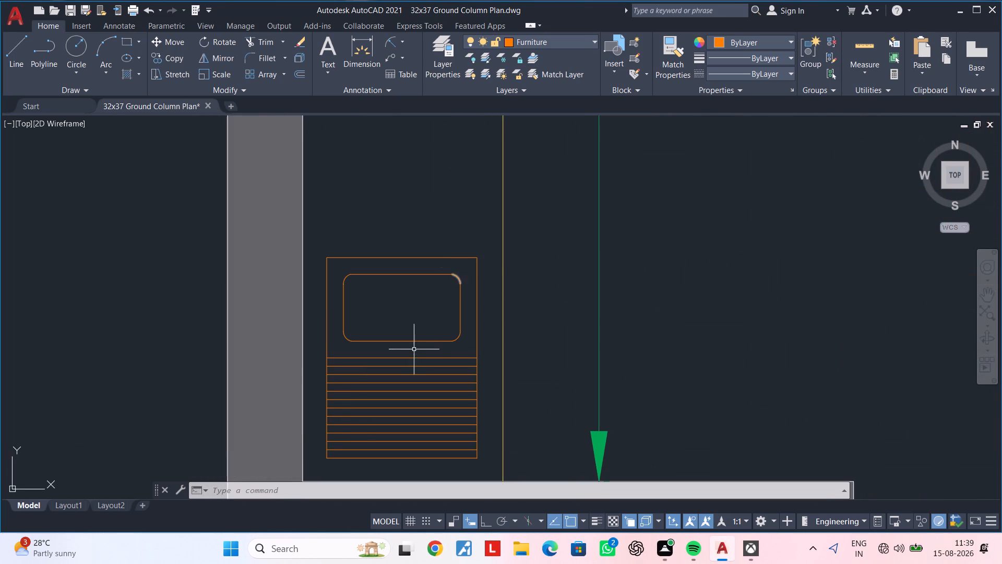
{"action": "left_click", "coordinate": [469, 265]}
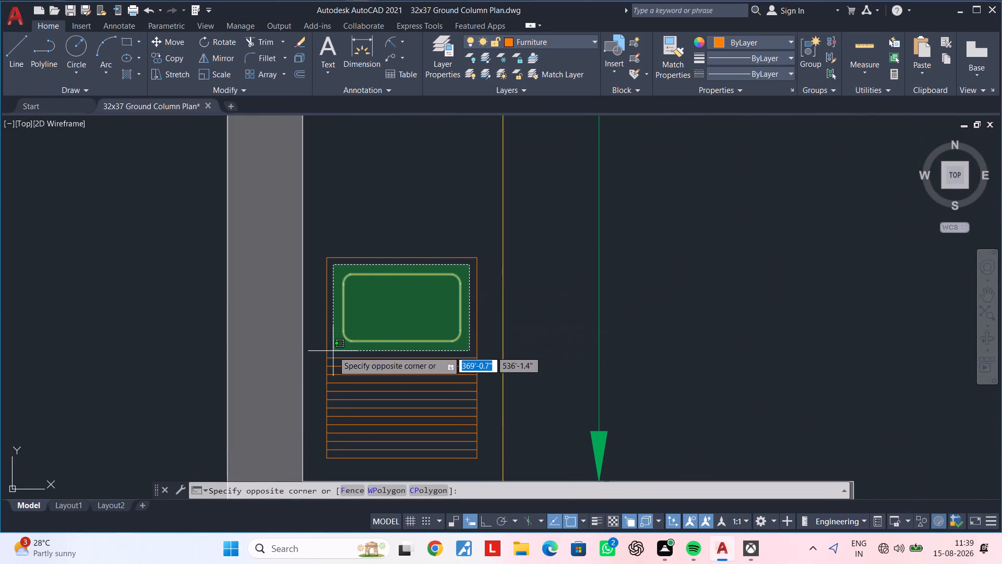
{"action": "left_click", "coordinate": [333, 351]}
{"action": "type", "text": "j"}
{"action": "key", "text": "space"}
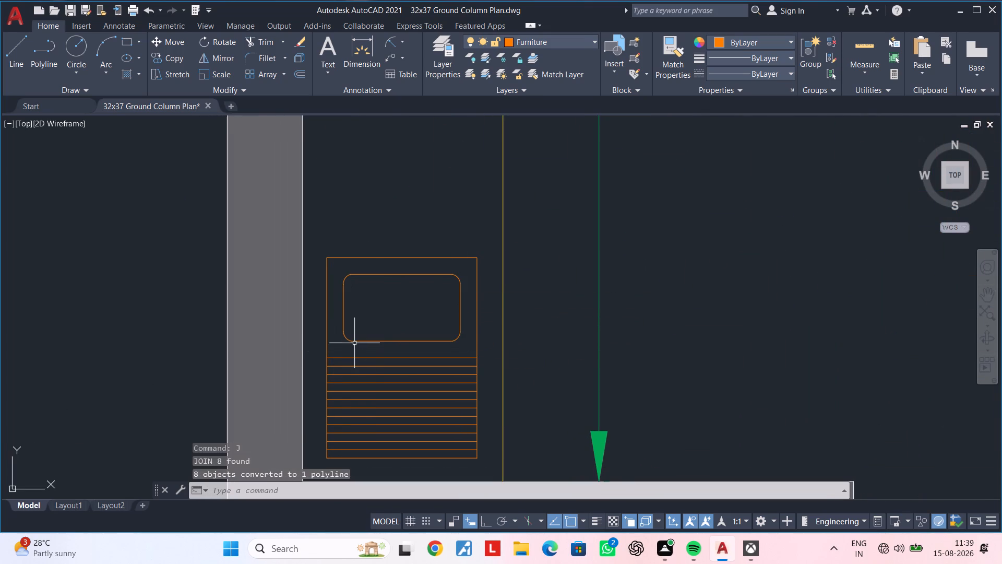
Join the four outer edge lines of the kitchen sink and drainboard into one polyline.
{"action": "middle_click_drag", "start_coordinate": [355, 342], "coordinate": [373, 288]}
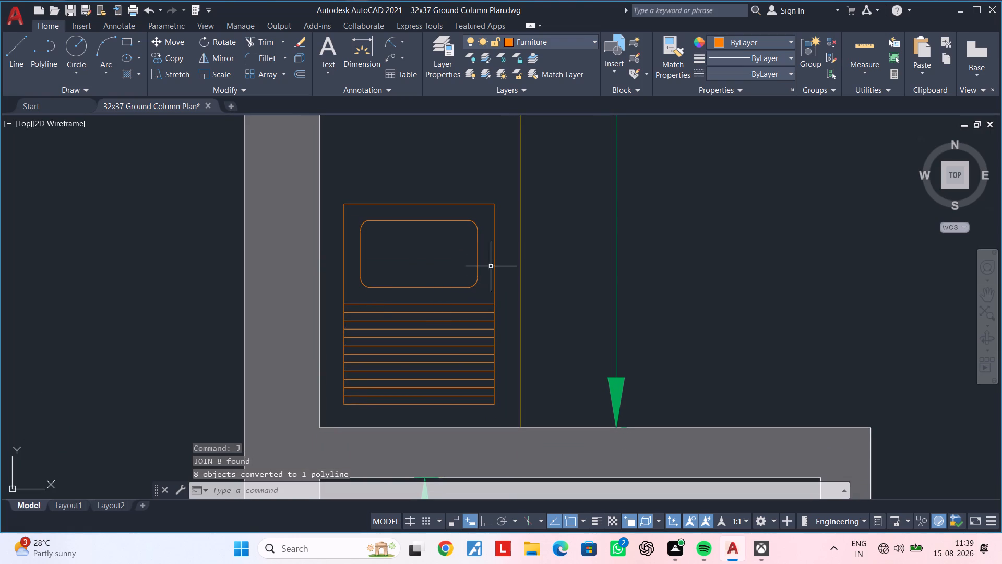
{"action": "scroll", "coordinate": [493, 267], "scroll_direction": "down", "scroll_amount": 2}
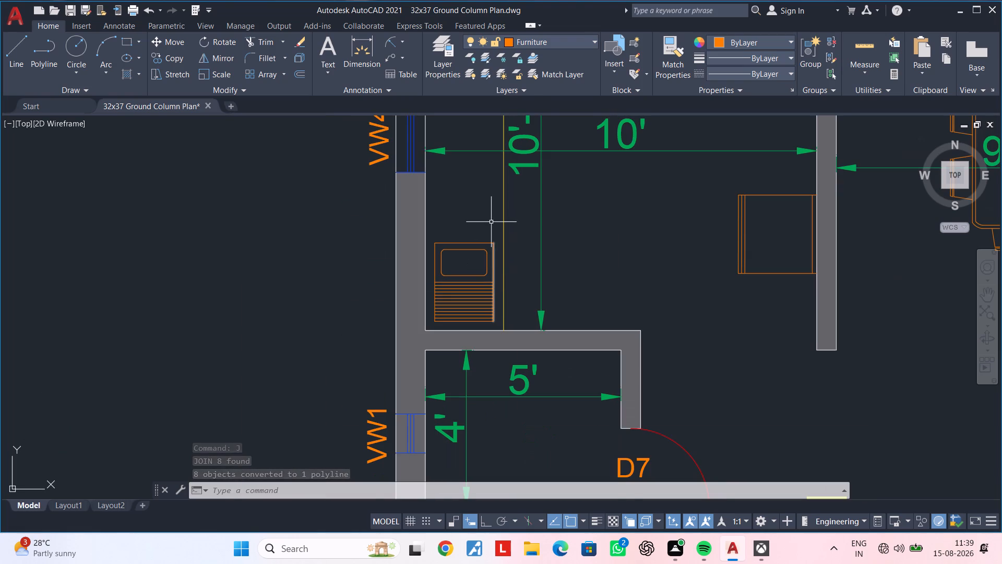
{"action": "left_click", "coordinate": [496, 222]}
{"action": "left_click", "coordinate": [489, 250]}
{"action": "scroll", "coordinate": [435, 273], "scroll_direction": "up", "scroll_amount": 1}
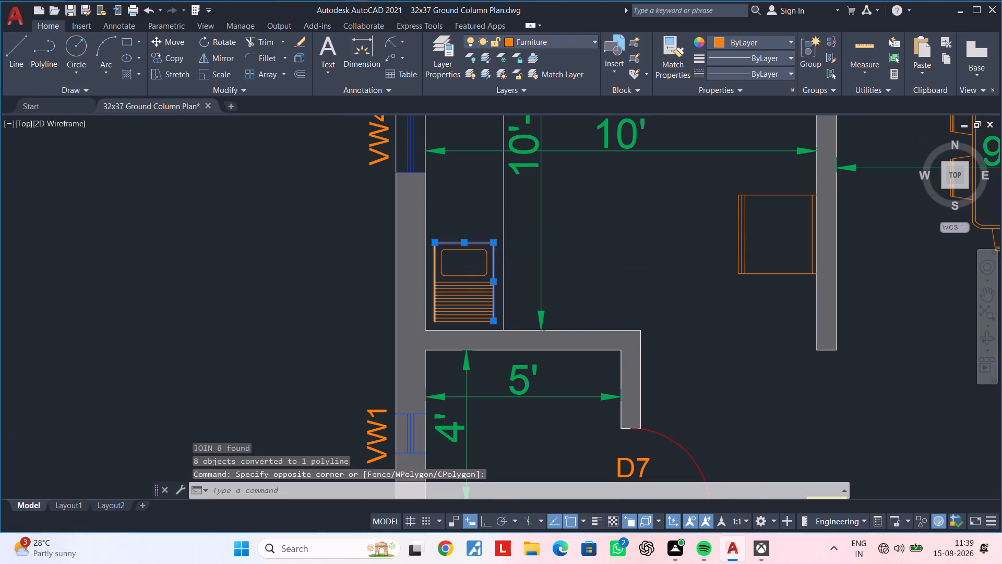
{"action": "left_click", "coordinate": [433, 274]}
{"action": "scroll", "coordinate": [438, 344], "scroll_direction": "up", "scroll_amount": 2}
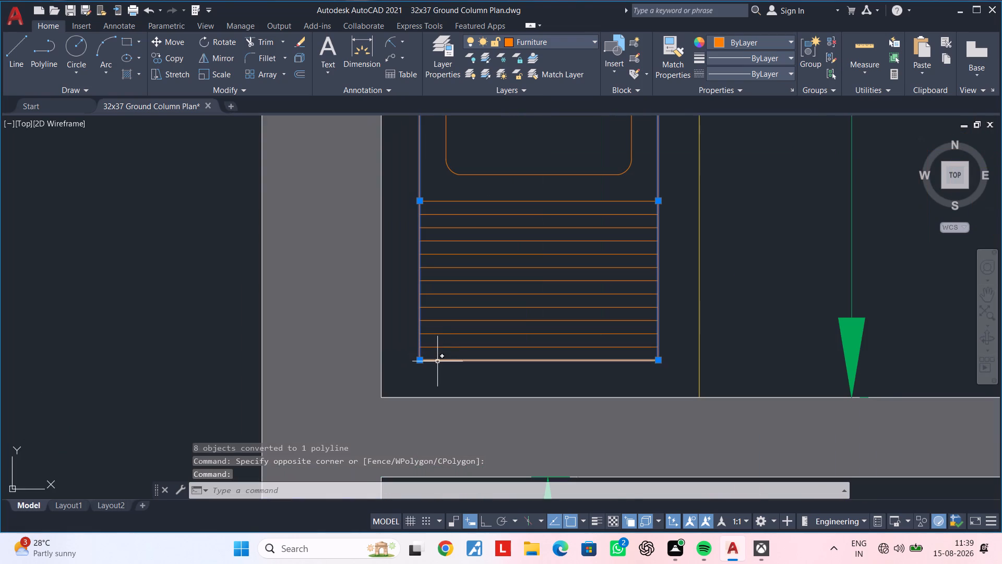
{"action": "left_click", "coordinate": [437, 361]}
{"action": "type", "text": "j"}
{"action": "key", "text": "space"}
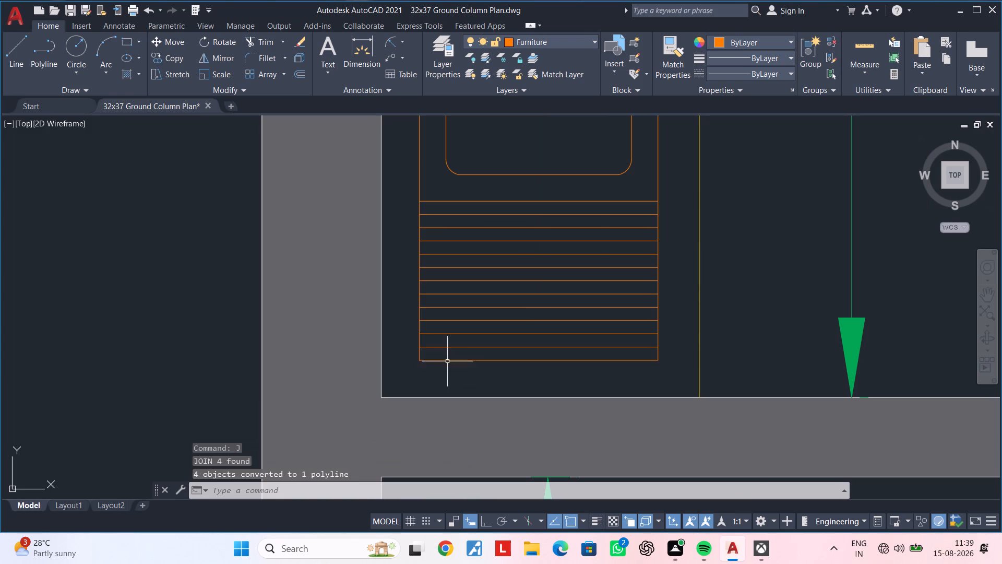
Join the square, circle and diamond linework of the side table at the east end of the living room's three-seat sofa.
{"action": "scroll", "coordinate": [447, 363], "scroll_direction": "down", "scroll_amount": 4}
{"action": "middle_click_drag", "start_coordinate": [625, 316], "coordinate": [521, 315]}
{"action": "scroll", "coordinate": [547, 308], "scroll_direction": "up", "scroll_amount": 2}
{"action": "scroll", "coordinate": [582, 320], "scroll_direction": "down", "scroll_amount": 1}
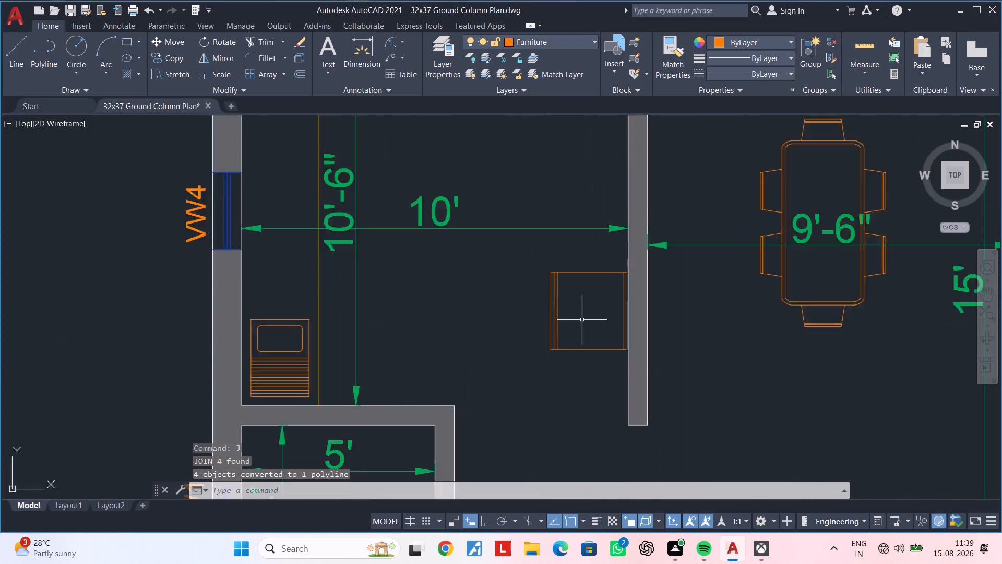
{"action": "scroll", "coordinate": [582, 320], "scroll_direction": "down", "scroll_amount": 2}
{"action": "middle_click_drag", "start_coordinate": [635, 324], "coordinate": [484, 324]}
{"action": "middle_click_drag", "start_coordinate": [576, 357], "coordinate": [537, 302]}
{"action": "middle_click_drag", "start_coordinate": [506, 363], "coordinate": [563, 313]}
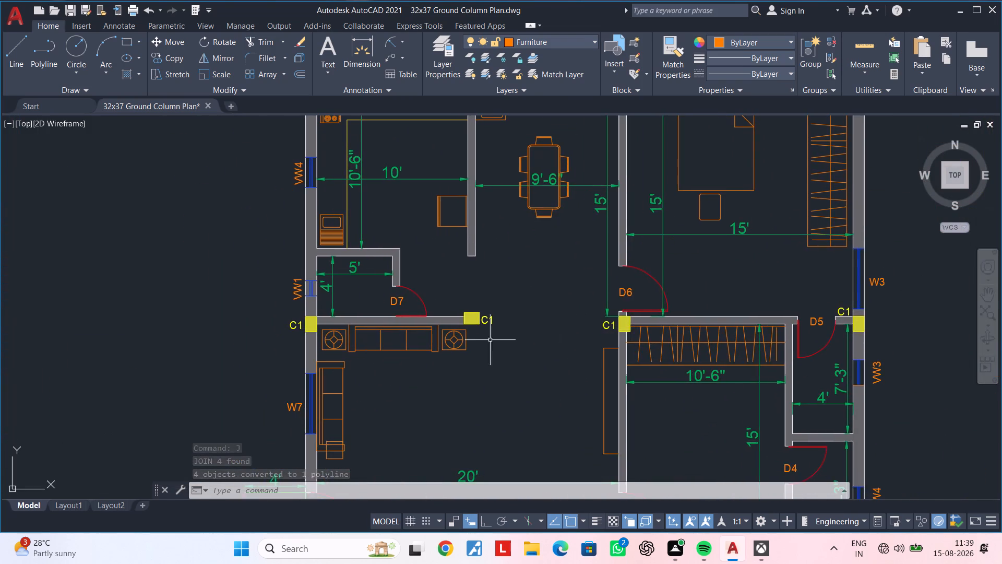
{"action": "scroll", "coordinate": [471, 340], "scroll_direction": "up", "scroll_amount": 2}
{"action": "middle_click_drag", "start_coordinate": [432, 336], "coordinate": [461, 330]}
{"action": "scroll", "coordinate": [464, 327], "scroll_direction": "up", "scroll_amount": 2}
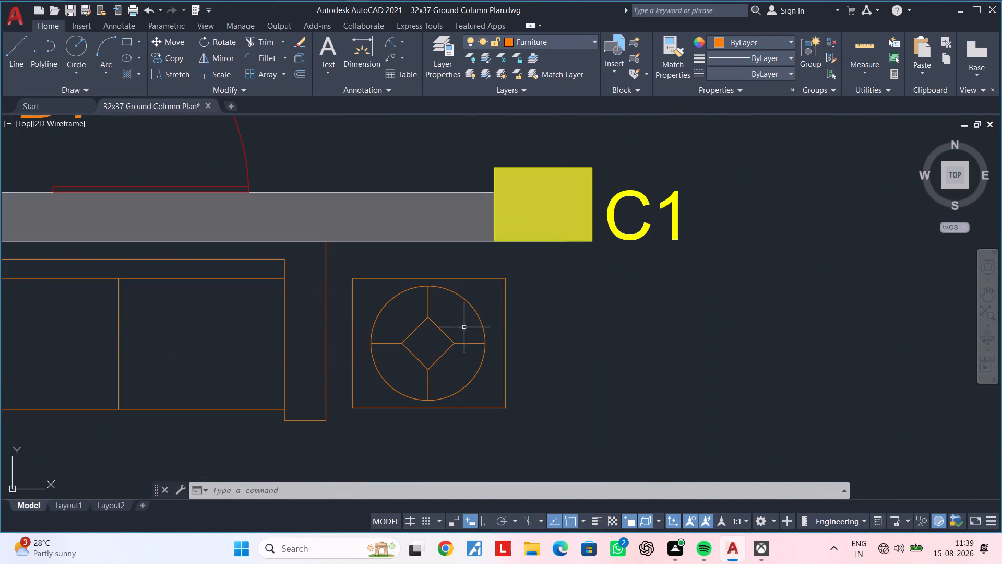
{"action": "left_click", "coordinate": [530, 269]}
{"action": "left_click", "coordinate": [347, 422]}
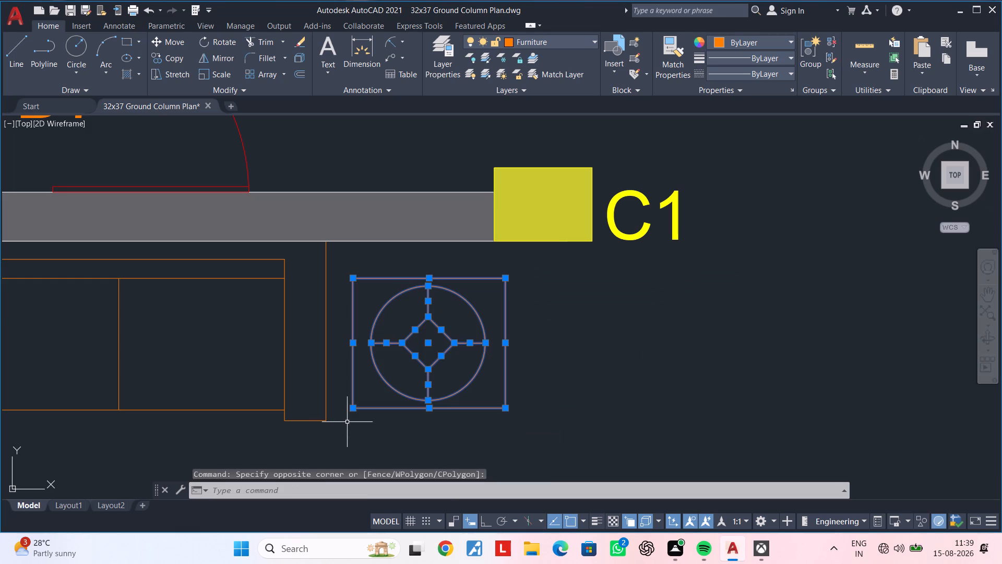
{"action": "key", "text": "j"}
{"action": "key", "text": "space"}
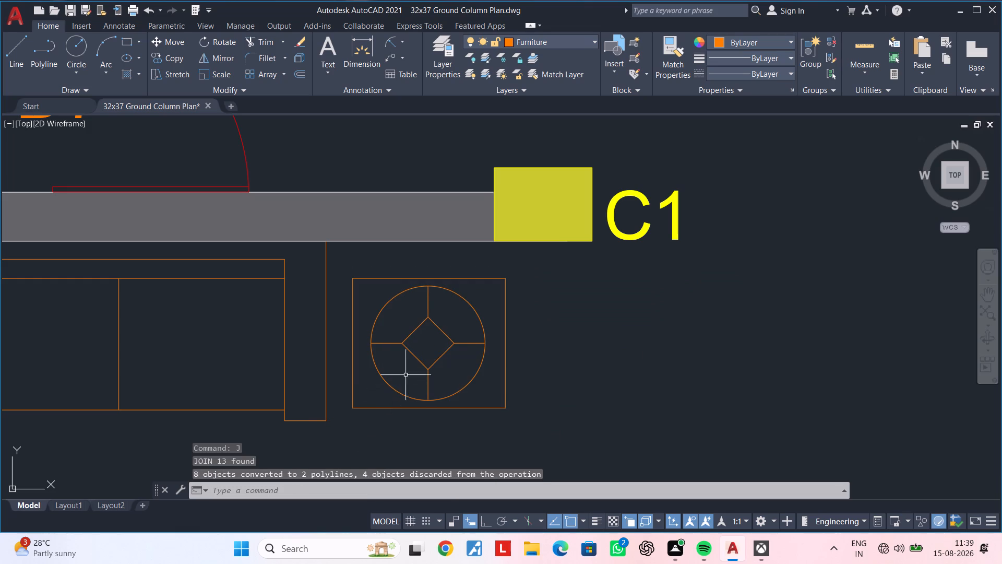
Join the matching side table's linework at the west end of the three-seat sofa, beside the outer wall's C1 column.
{"action": "scroll", "coordinate": [418, 369], "scroll_direction": "down", "scroll_amount": 2}
{"action": "middle_click_drag", "start_coordinate": [413, 377], "coordinate": [584, 347]}
{"action": "middle_click_drag", "start_coordinate": [422, 356], "coordinate": [439, 354]}
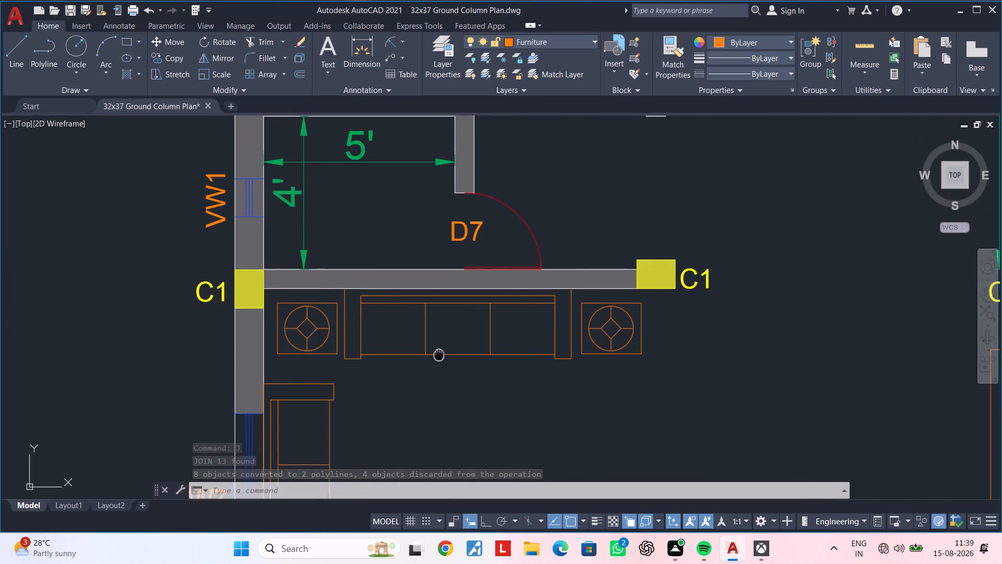
{"action": "middle_click_drag", "start_coordinate": [439, 354], "coordinate": [534, 353]}
{"action": "scroll", "coordinate": [373, 325], "scroll_direction": "up", "scroll_amount": 2}
{"action": "left_click", "coordinate": [520, 253]}
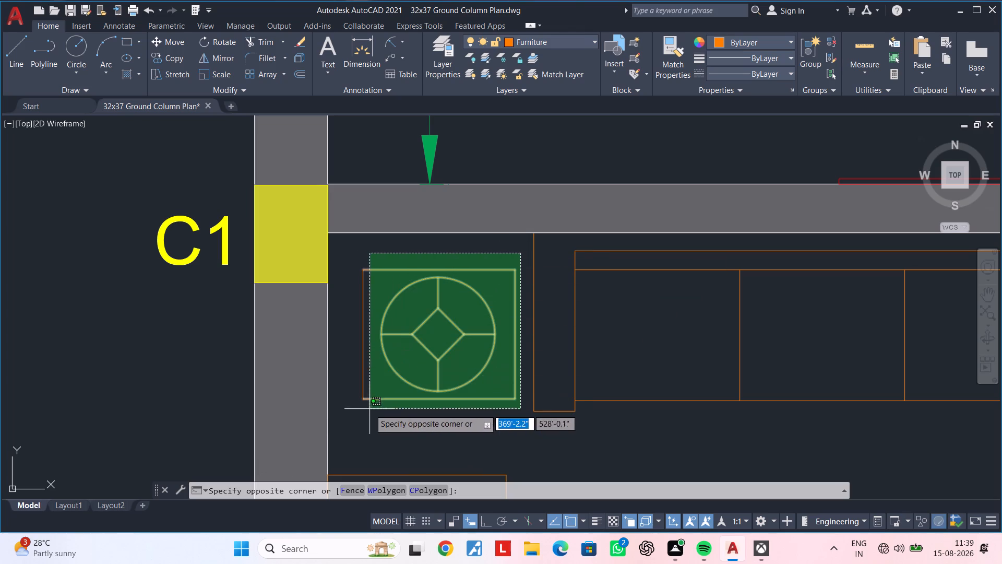
{"action": "left_click", "coordinate": [357, 413]}
{"action": "type", "text": "j"}
{"action": "key", "text": "space"}
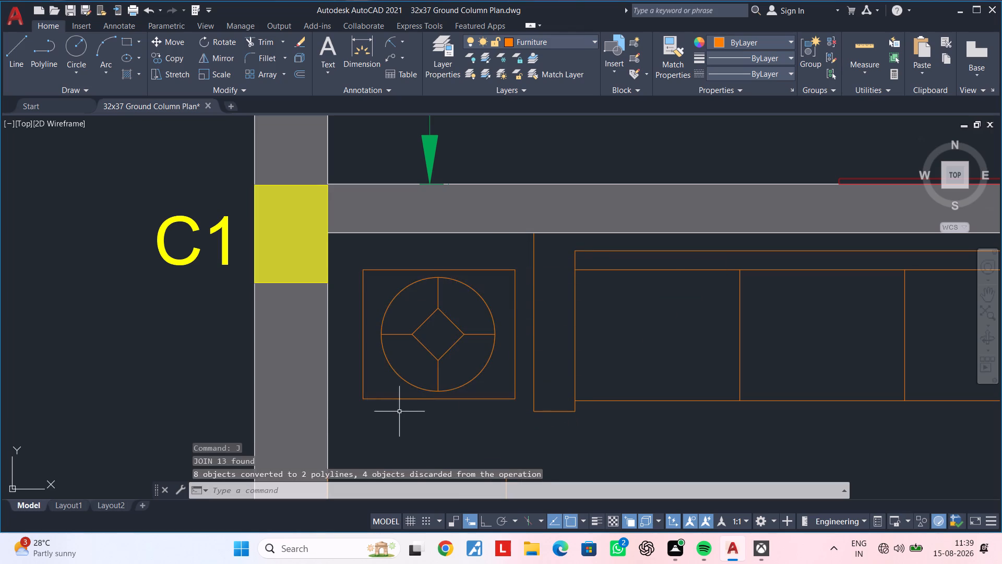
Explode the rounded-corner furniture piece below the 15' bedroom's bed into separate lines and arcs.
{"action": "scroll", "coordinate": [403, 412], "scroll_direction": "down", "scroll_amount": 4}
{"action": "middle_click_drag", "start_coordinate": [470, 401], "coordinate": [455, 309]}
{"action": "middle_click_drag", "start_coordinate": [453, 352], "coordinate": [453, 316]}
{"action": "middle_click_drag", "start_coordinate": [435, 370], "coordinate": [435, 370]}
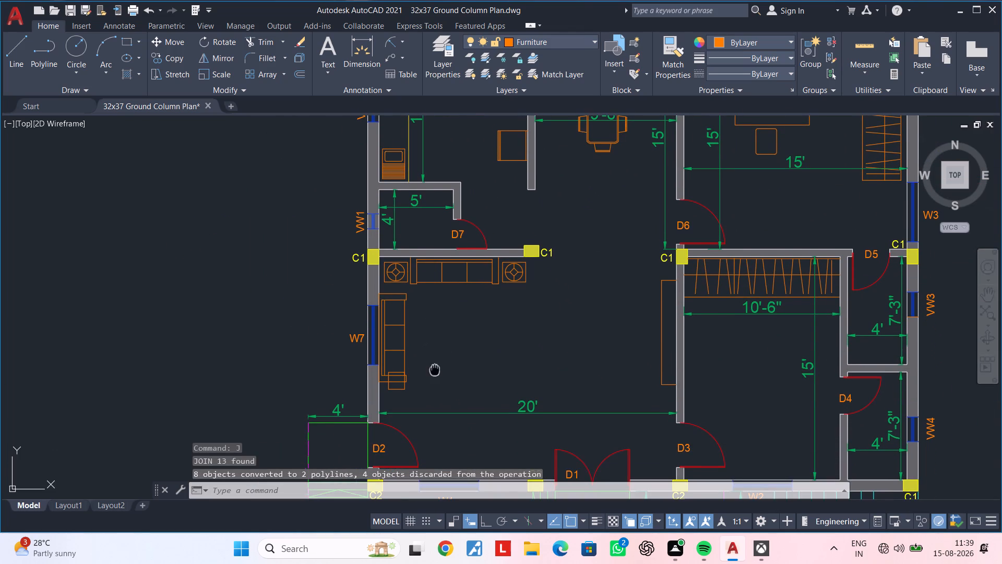
{"action": "middle_click_drag", "start_coordinate": [435, 370], "coordinate": [426, 312]}
{"action": "middle_click_drag", "start_coordinate": [459, 292], "coordinate": [473, 271]}
{"action": "middle_click_drag", "start_coordinate": [591, 263], "coordinate": [371, 374]}
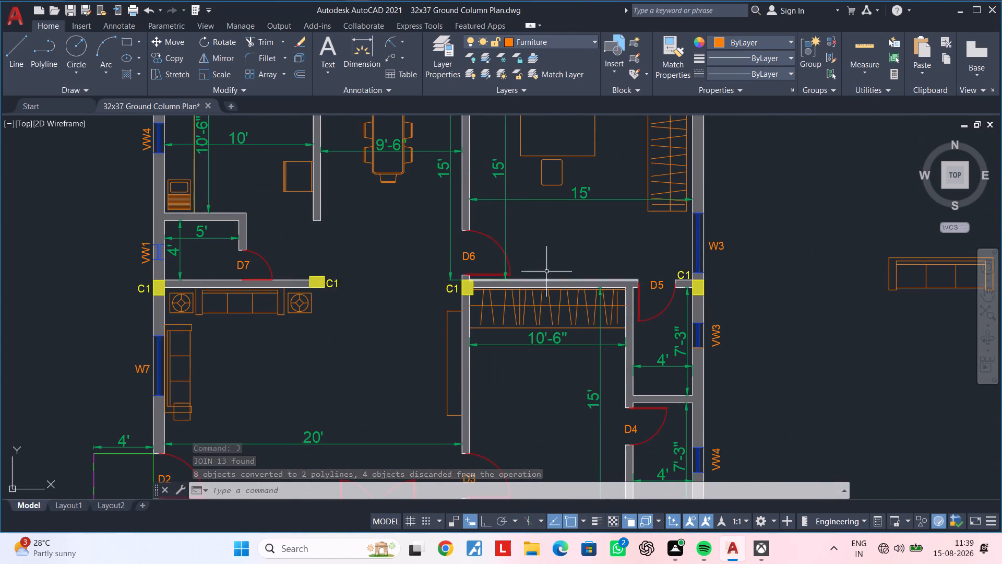
{"action": "middle_click_drag", "start_coordinate": [580, 256], "coordinate": [563, 338]}
{"action": "scroll", "coordinate": [522, 278], "scroll_direction": "up", "scroll_amount": 3}
{"action": "middle_click_drag", "start_coordinate": [526, 278], "coordinate": [520, 348]}
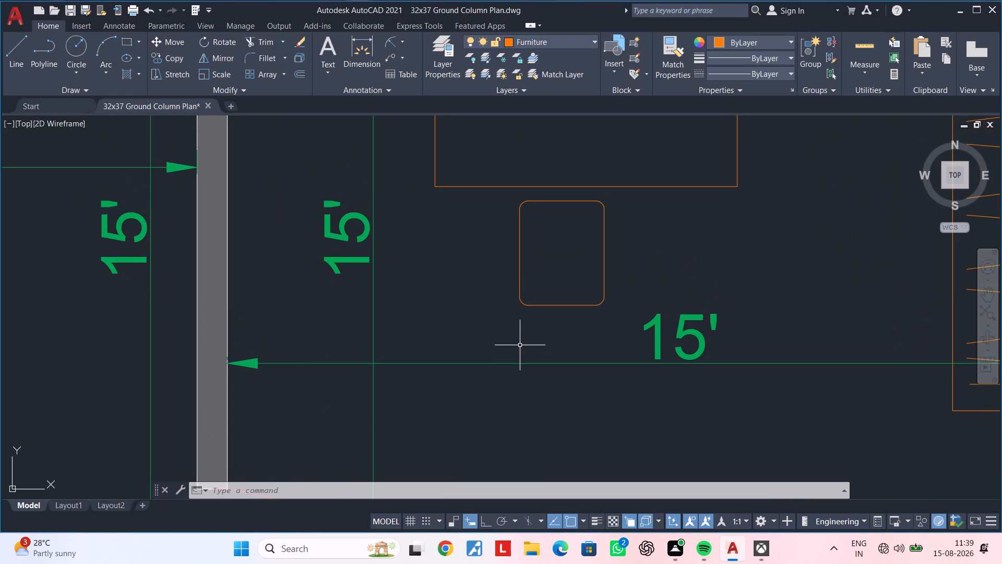
{"action": "middle_click_drag", "start_coordinate": [524, 324], "coordinate": [457, 338]}
{"action": "scroll", "coordinate": [446, 331], "scroll_direction": "up", "scroll_amount": 1}
{"action": "left_click", "coordinate": [436, 286]}
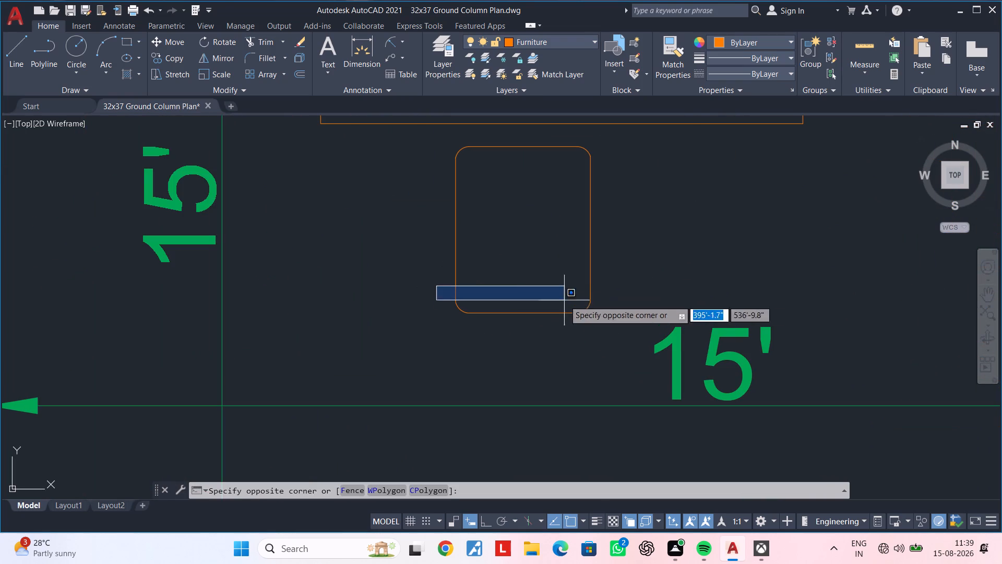
{"action": "left_click", "coordinate": [617, 321]}
{"action": "left_click", "coordinate": [616, 286]}
{"action": "left_click", "coordinate": [432, 327]}
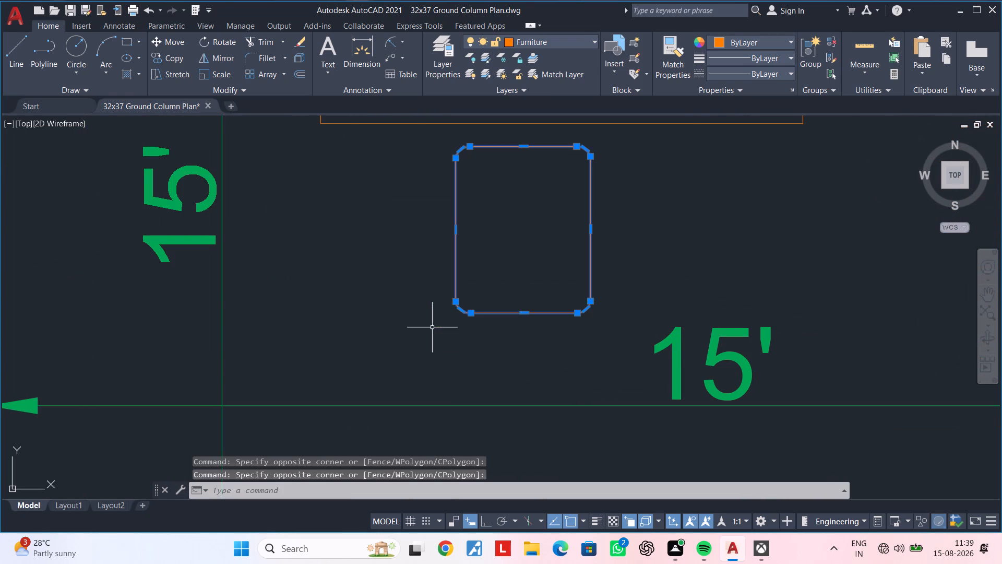
{"action": "type", "text": "x"}
{"action": "key", "text": "space"}
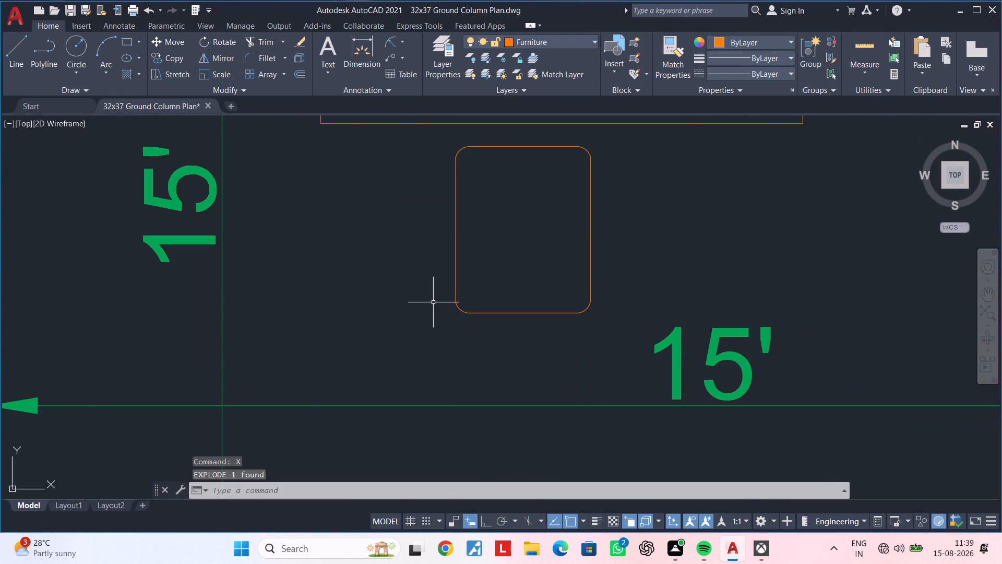
Stretch the rounded piece's south edge north by about 8.5" with Ortho on, making the piece shallower.
{"action": "left_click", "coordinate": [639, 278]}
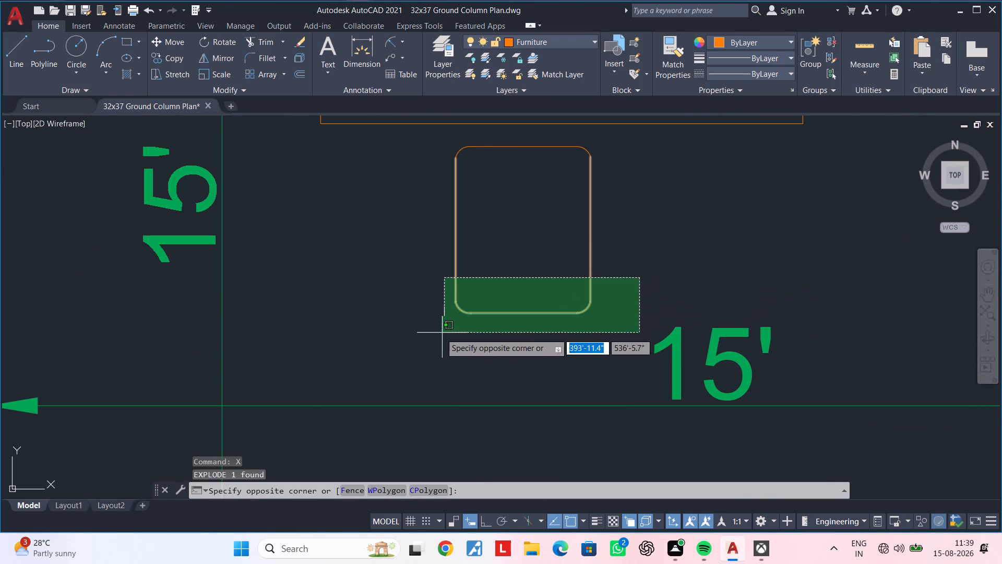
{"action": "left_click", "coordinate": [423, 337]}
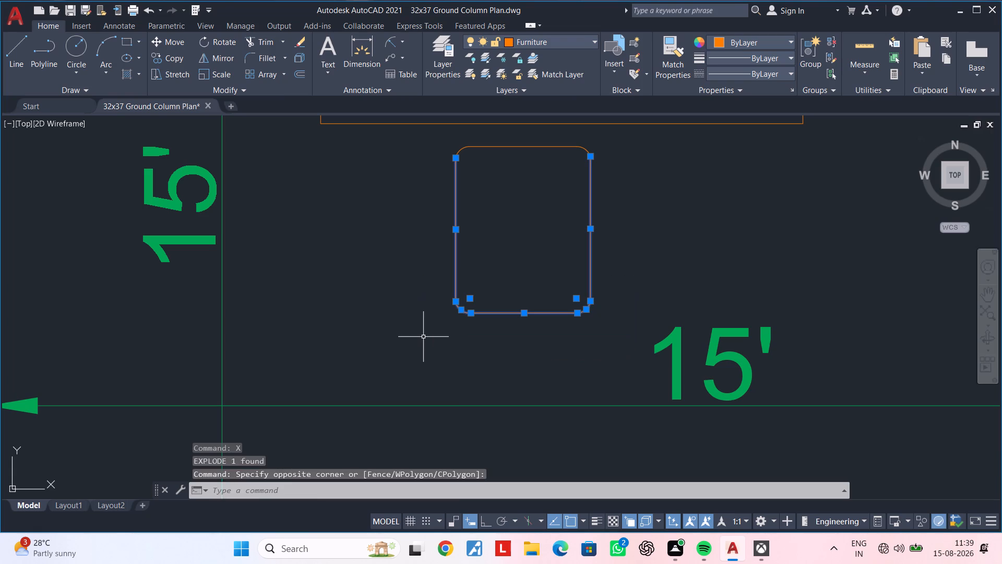
{"action": "key", "text": "s"}
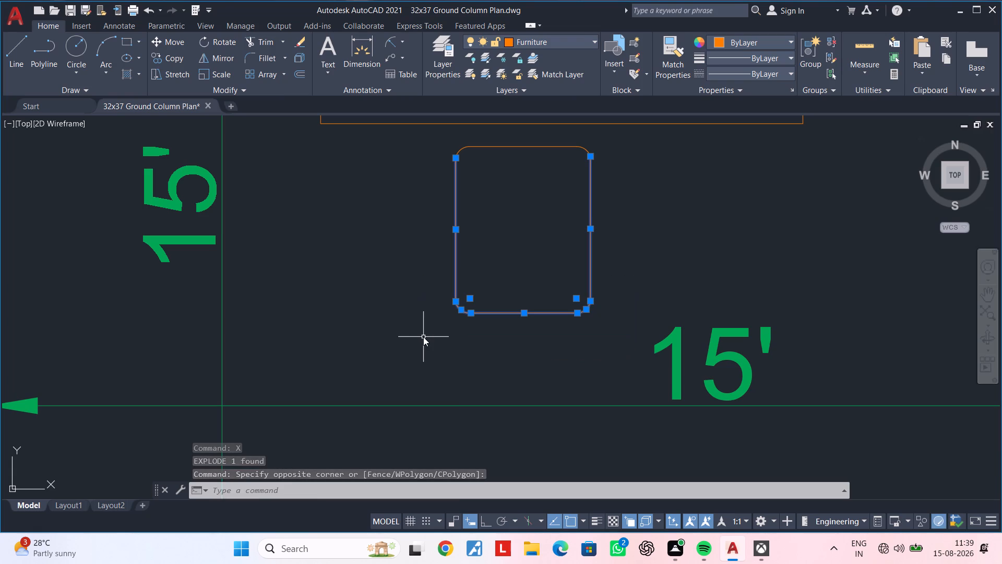
{"action": "key", "text": "space"}
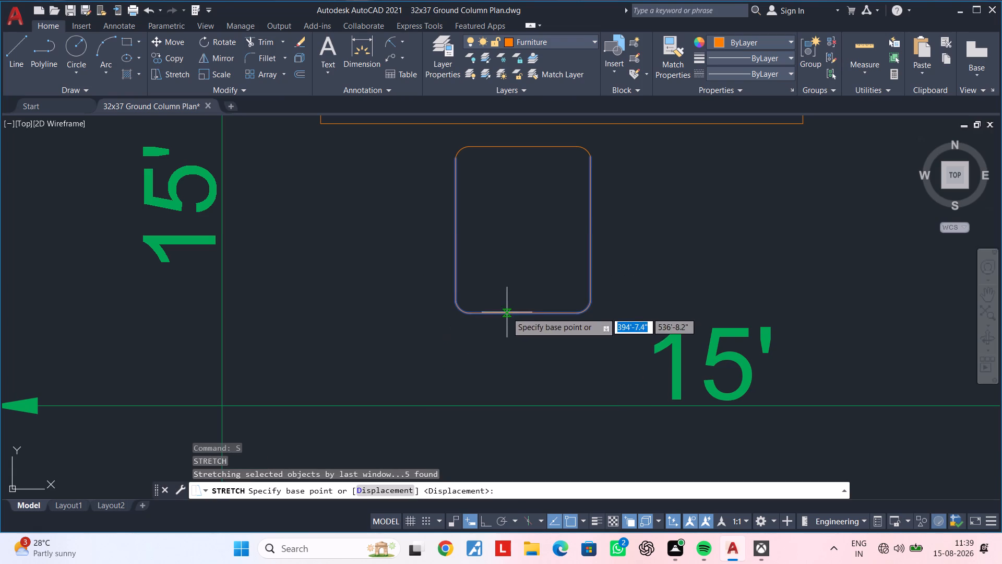
{"action": "left_click", "coordinate": [507, 312]}
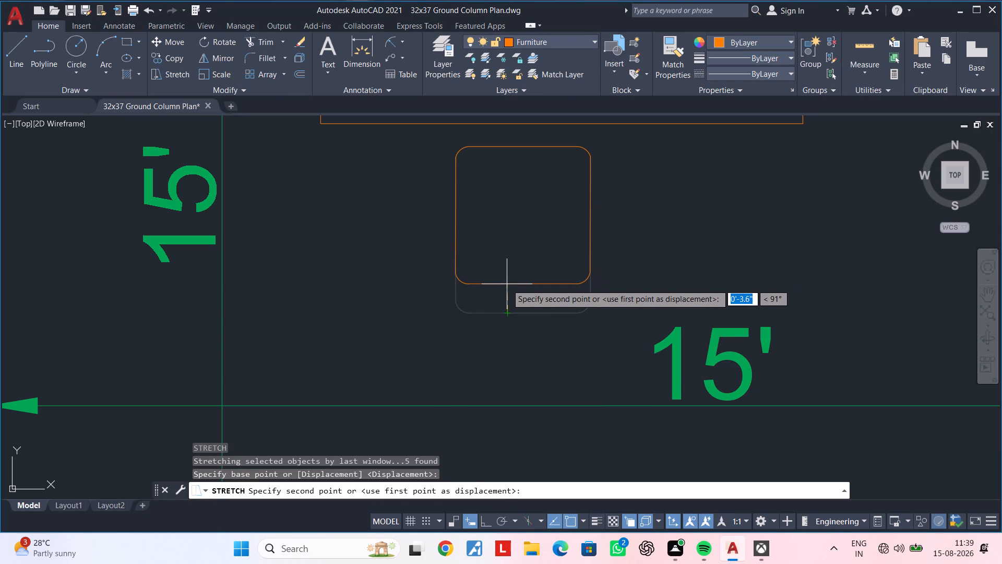
{"action": "key", "text": "F8"}
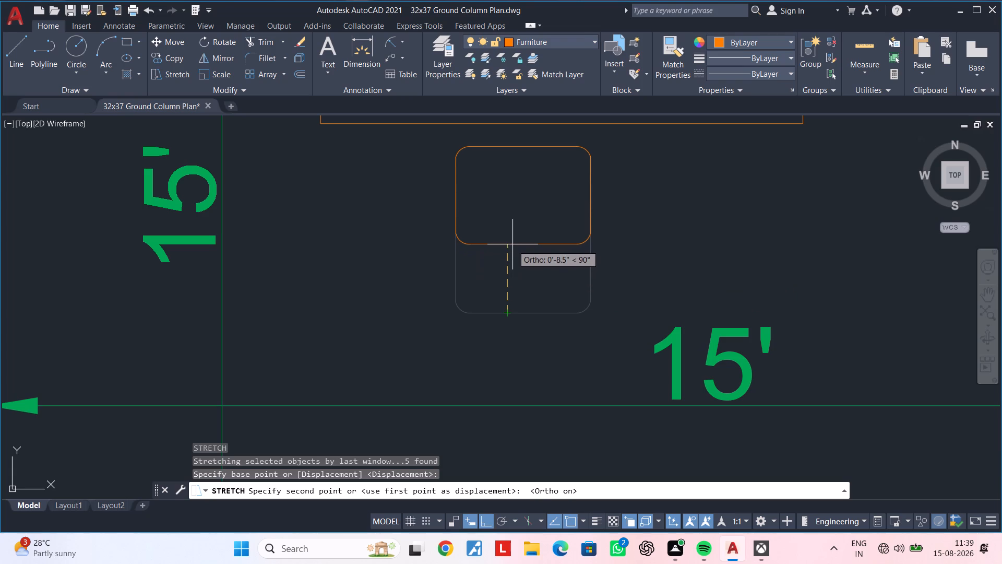
{"action": "left_click", "coordinate": [512, 243]}
{"action": "key", "text": "Escape"}
Stretch the rounded piece's east end about 1'-2" further east to widen it.
{"action": "left_click", "coordinate": [598, 132]}
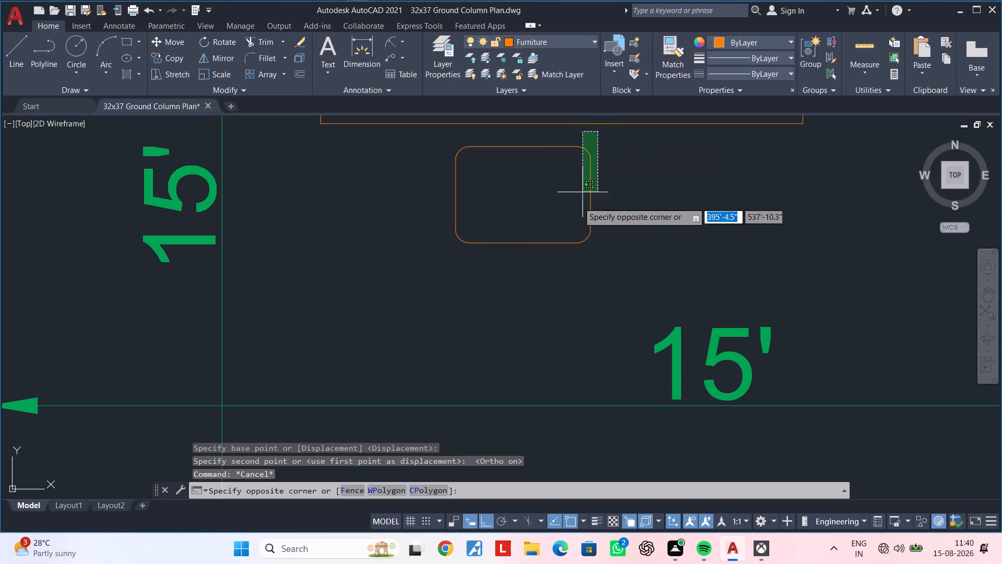
{"action": "double_click", "coordinate": [557, 263]}
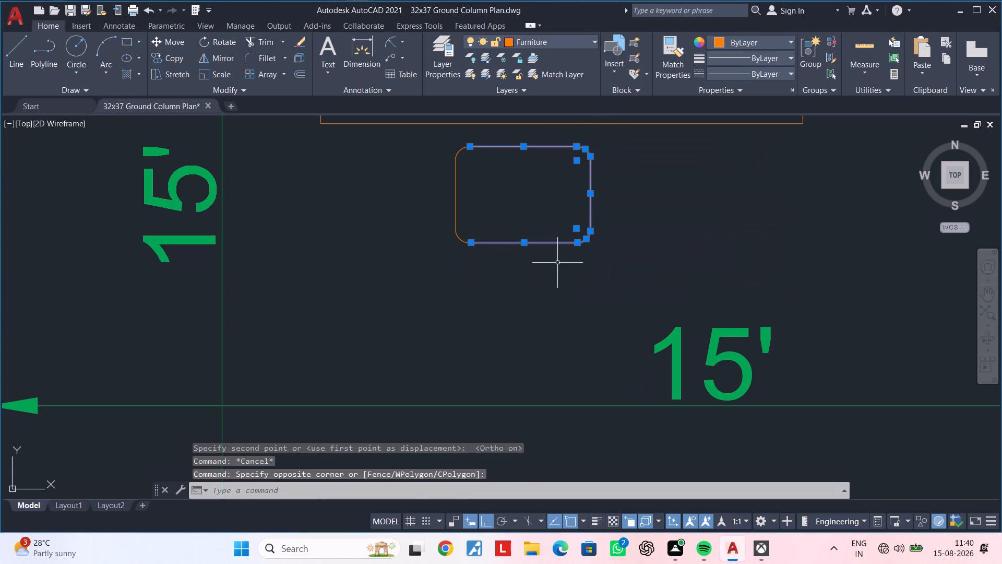
{"action": "type", "text": "s"}
{"action": "key", "text": "space"}
{"action": "left_click", "coordinate": [590, 194]}
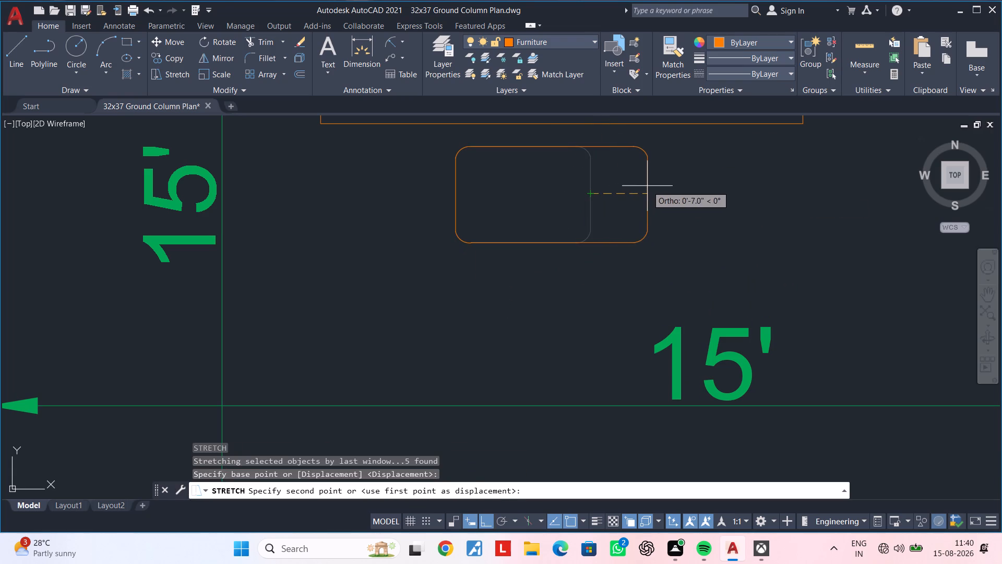
{"action": "scroll", "coordinate": [647, 186], "scroll_direction": "down", "scroll_amount": 1}
{"action": "middle_click_drag", "start_coordinate": [647, 186], "coordinate": [572, 201]}
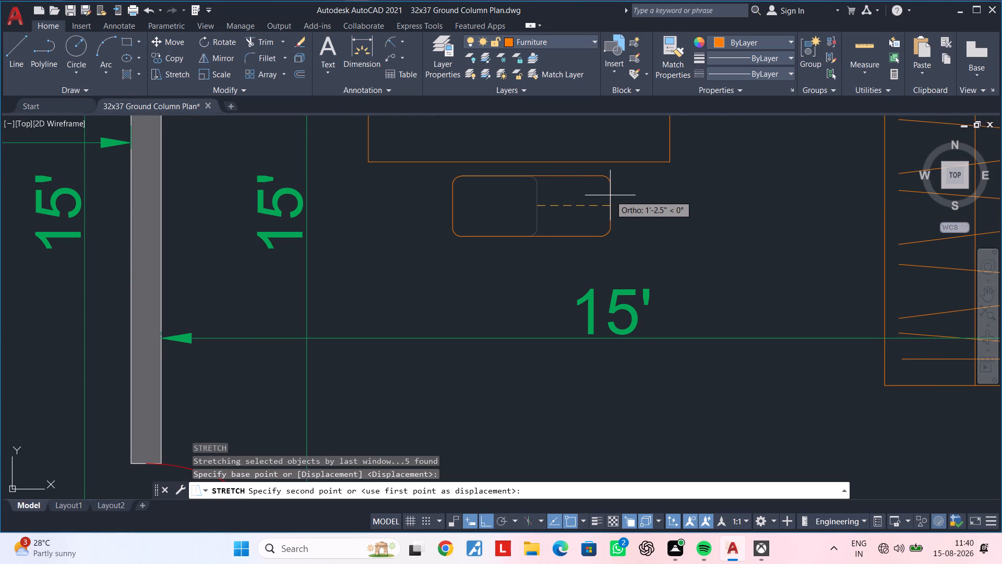
{"action": "left_click", "coordinate": [607, 195]}
{"action": "middle_click_drag", "start_coordinate": [557, 219], "coordinate": [511, 234]}
{"action": "key", "text": "Escape"}
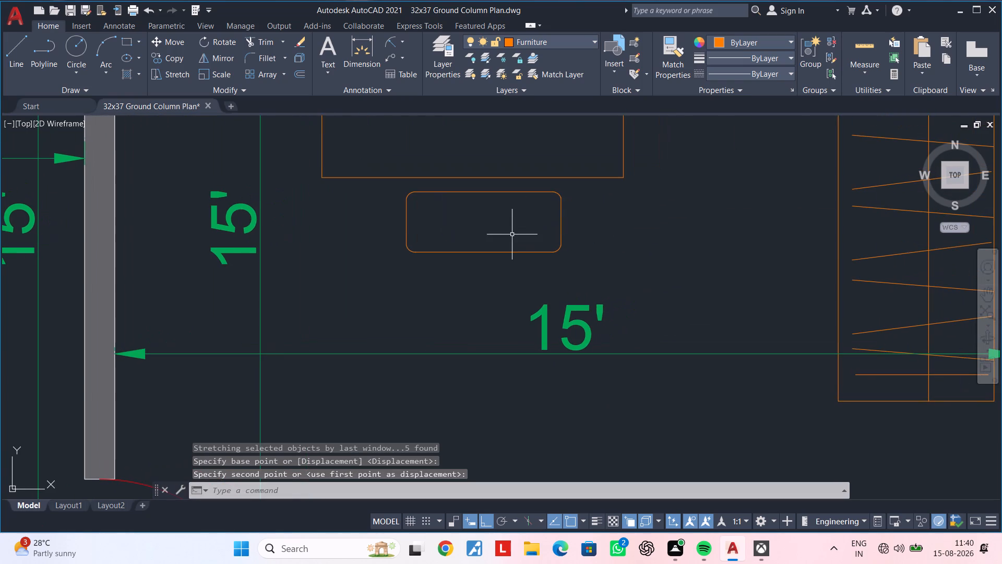
Move the widened rounded piece slightly west so it sits more centrally below the foot of the bed.
{"action": "left_click_drag", "start_coordinate": [576, 181], "coordinate": [564, 194]}
{"action": "left_click", "coordinate": [388, 267]}
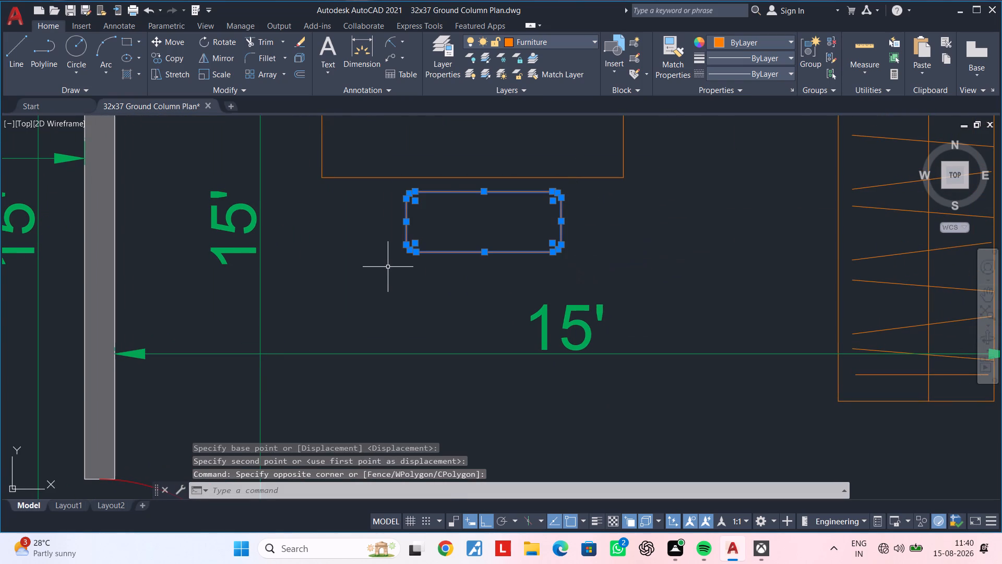
{"action": "type", "text": "m"}
{"action": "key", "text": "space"}
{"action": "left_click", "coordinate": [408, 254]}
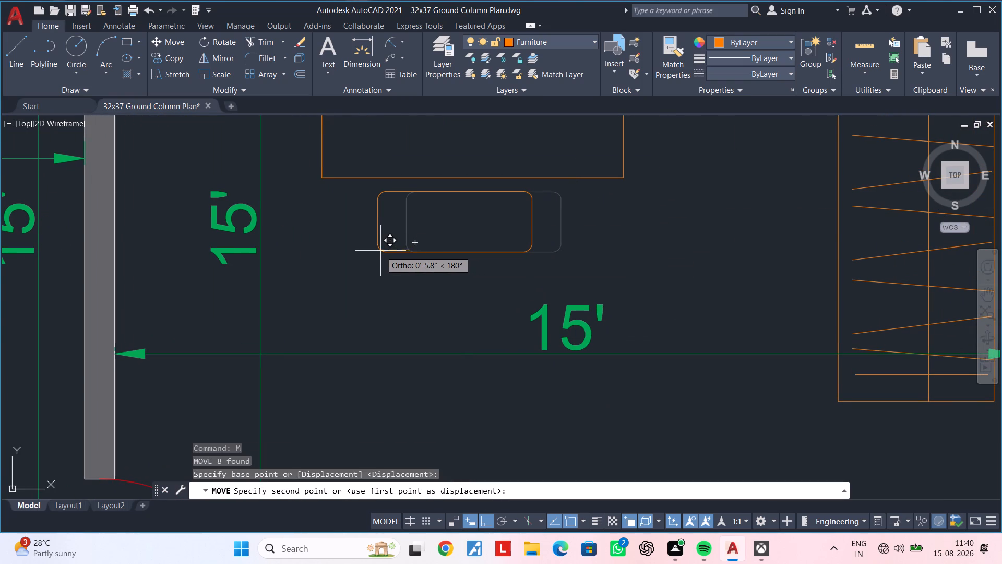
{"action": "left_click", "coordinate": [386, 250]}
{"action": "middle_click_drag", "start_coordinate": [423, 268], "coordinate": [448, 302]}
{"action": "scroll", "coordinate": [449, 312], "scroll_direction": "down", "scroll_amount": 1}
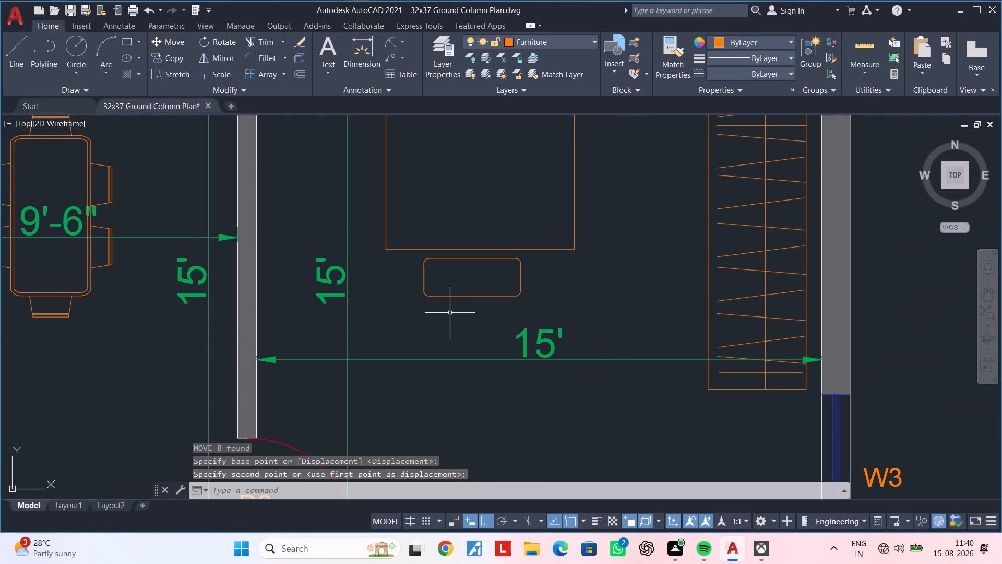
{"action": "middle_click_drag", "start_coordinate": [452, 322], "coordinate": [461, 319]}
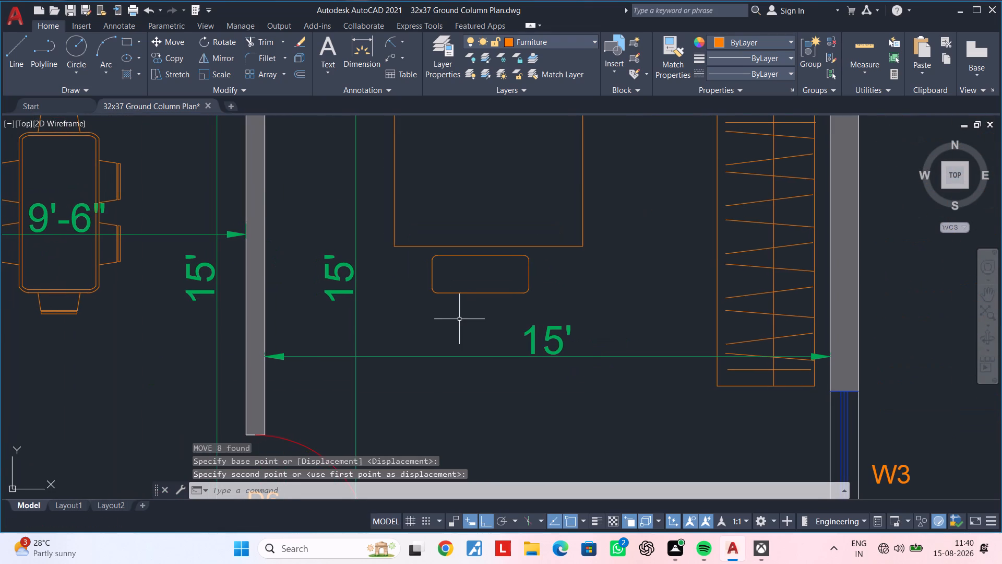
{"action": "scroll", "coordinate": [459, 314], "scroll_direction": "up", "scroll_amount": 1}
{"action": "middle_click_drag", "start_coordinate": [460, 299], "coordinate": [447, 327]}
{"action": "key", "text": "Escape"}
{"action": "key", "text": "Escape"}
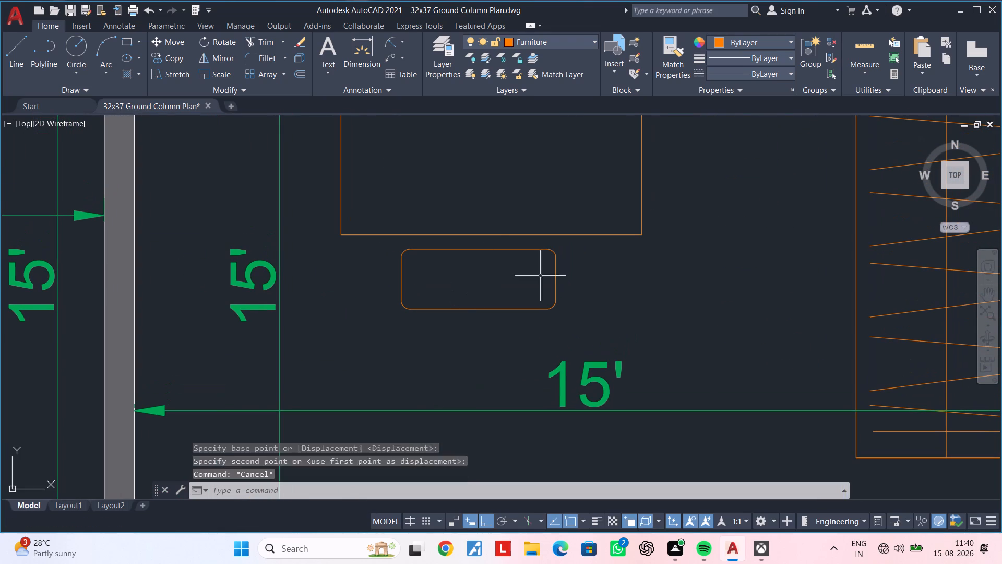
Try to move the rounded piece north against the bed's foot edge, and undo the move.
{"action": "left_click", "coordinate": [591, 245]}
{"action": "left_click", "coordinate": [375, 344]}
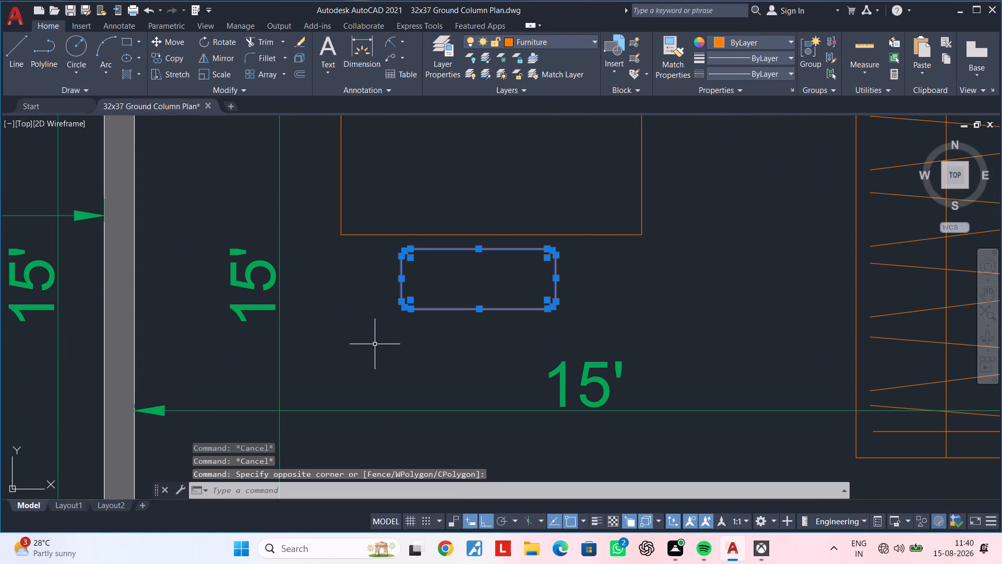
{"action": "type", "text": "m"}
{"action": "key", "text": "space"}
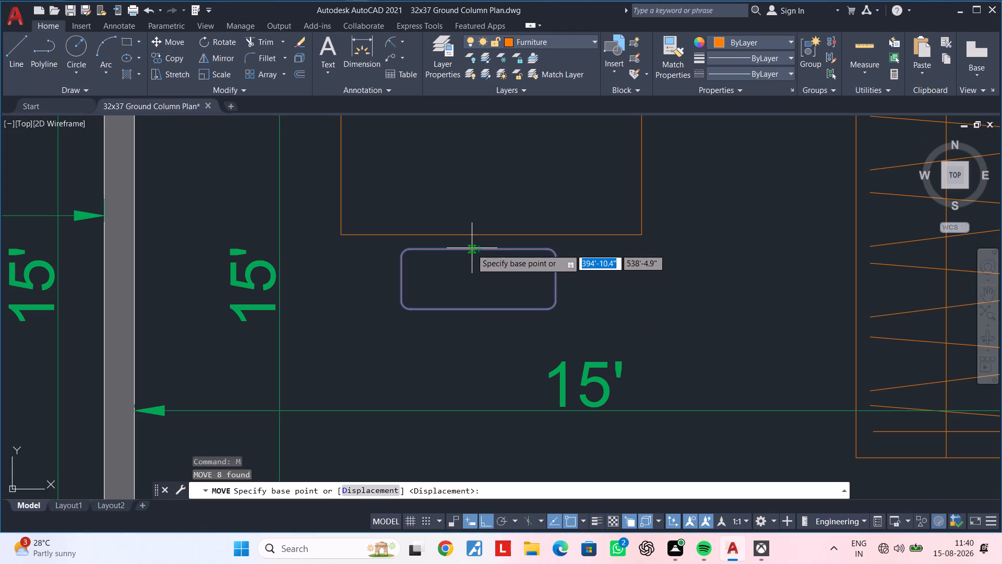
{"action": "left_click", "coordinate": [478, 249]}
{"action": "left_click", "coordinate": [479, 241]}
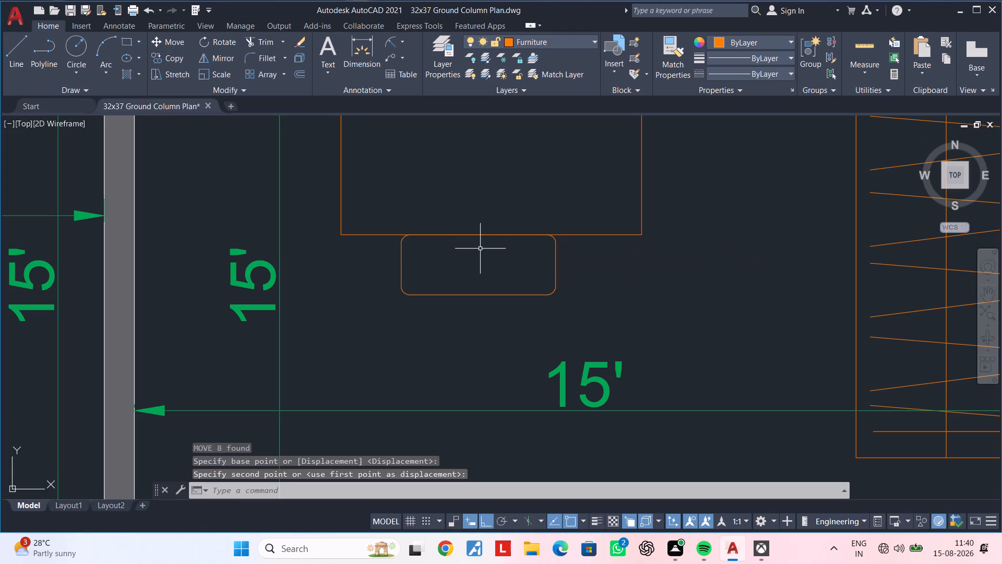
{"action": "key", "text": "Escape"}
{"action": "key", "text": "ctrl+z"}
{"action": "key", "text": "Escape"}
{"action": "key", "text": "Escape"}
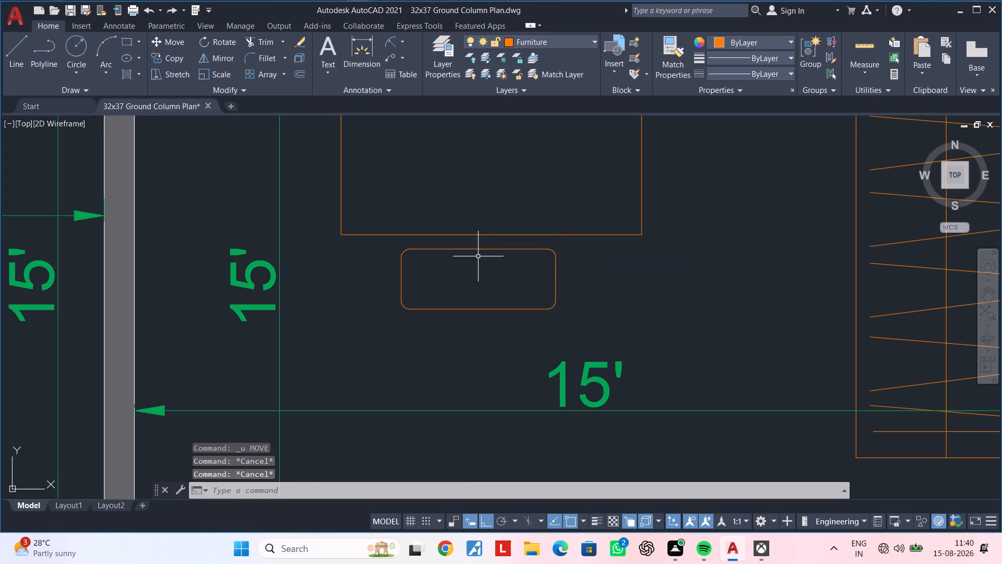
Join the rounded piece's lines and corner arcs into one polyline.
{"action": "left_click", "coordinate": [588, 249]}
{"action": "left_click", "coordinate": [361, 343]}
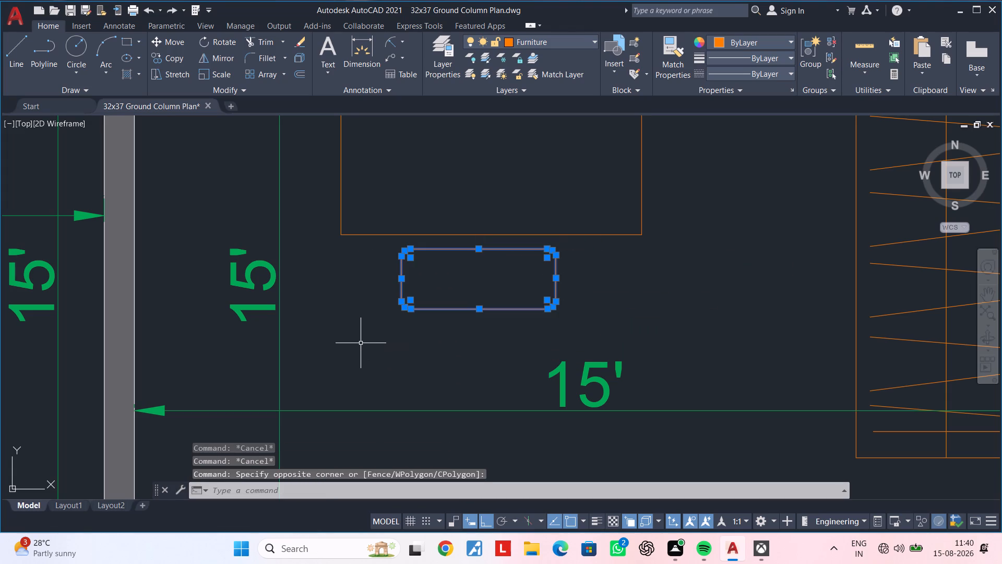
{"action": "type", "text": "j"}
{"action": "key", "text": "space"}
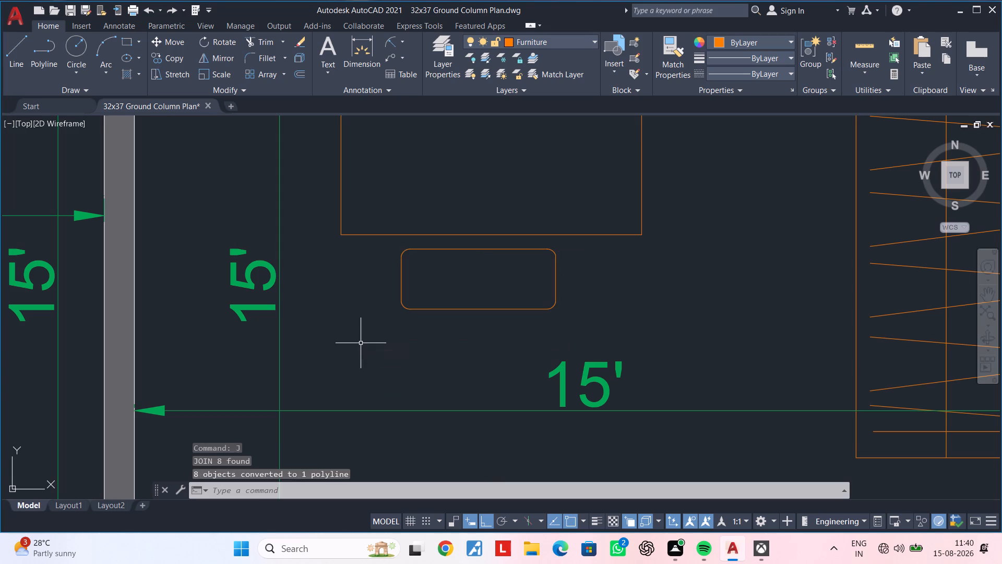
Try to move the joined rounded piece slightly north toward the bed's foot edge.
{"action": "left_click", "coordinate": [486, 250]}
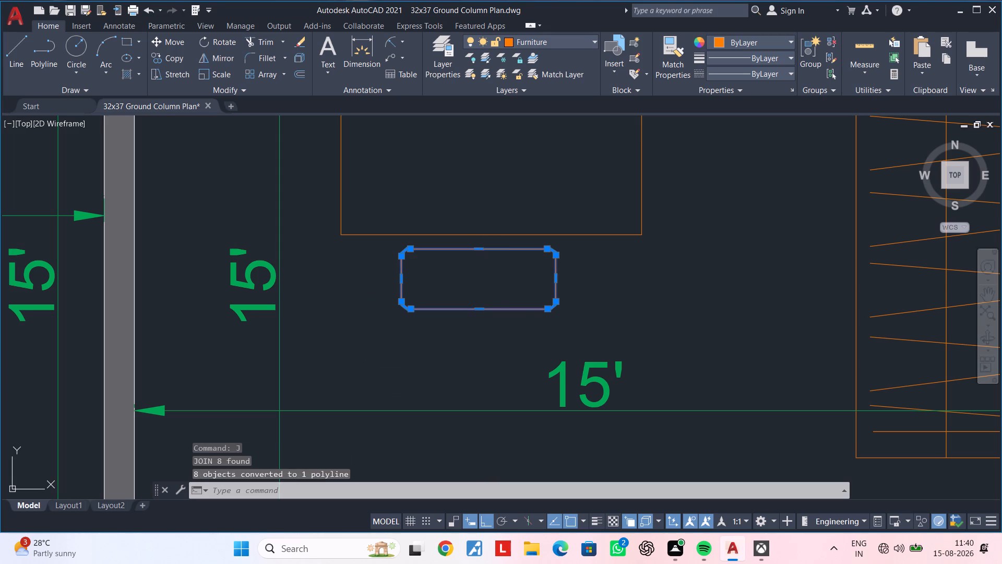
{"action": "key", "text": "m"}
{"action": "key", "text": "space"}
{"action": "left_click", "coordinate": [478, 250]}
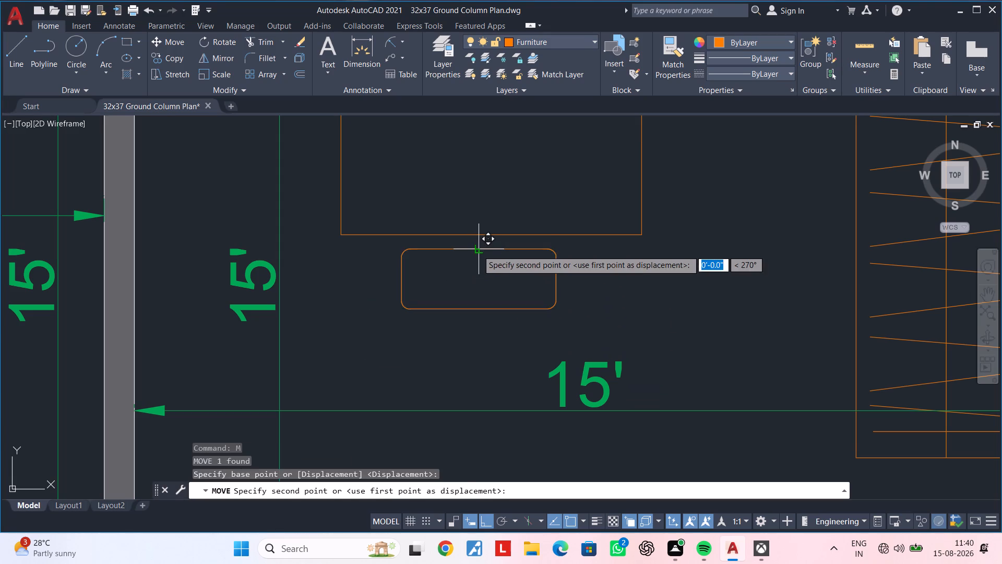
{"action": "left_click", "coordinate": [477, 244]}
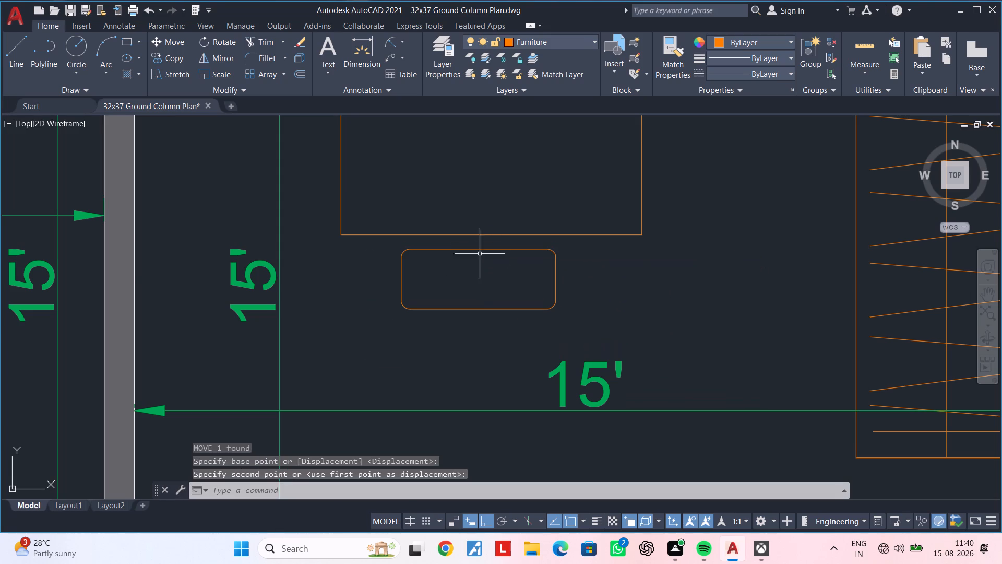
Draw a short vertical line inside the rounded piece, rising north from the western part of its south edge.
{"action": "scroll", "coordinate": [483, 271], "scroll_direction": "down", "scroll_amount": 1}
{"action": "middle_click_drag", "start_coordinate": [477, 275], "coordinate": [526, 271]}
{"action": "scroll", "coordinate": [520, 278], "scroll_direction": "down", "scroll_amount": 1}
{"action": "middle_click_drag", "start_coordinate": [508, 314], "coordinate": [427, 354]}
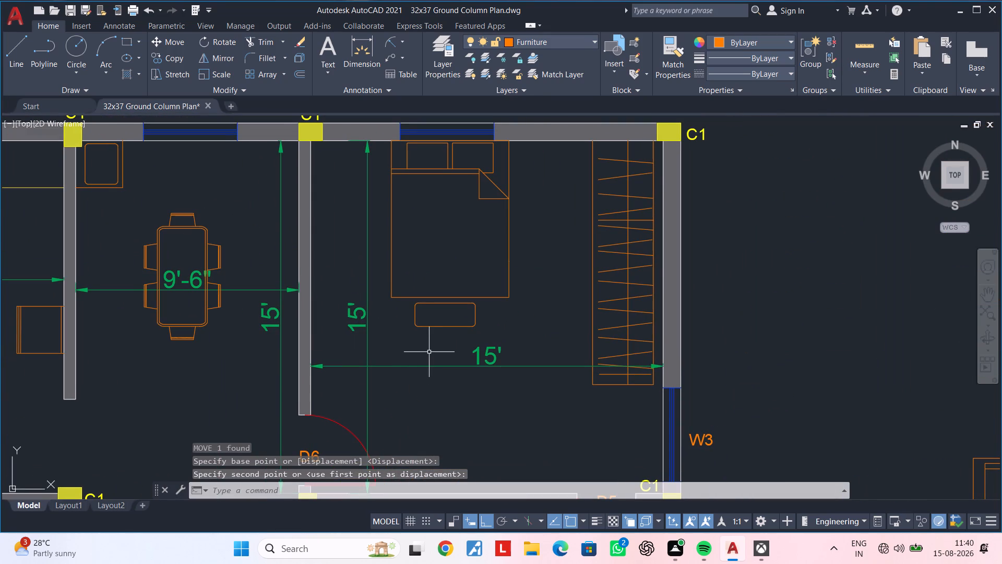
{"action": "middle_click_drag", "start_coordinate": [427, 351], "coordinate": [409, 388]}
{"action": "scroll", "coordinate": [415, 346], "scroll_direction": "up", "scroll_amount": 1}
{"action": "middle_click_drag", "start_coordinate": [414, 364], "coordinate": [455, 363]}
{"action": "key", "text": "Escape"}
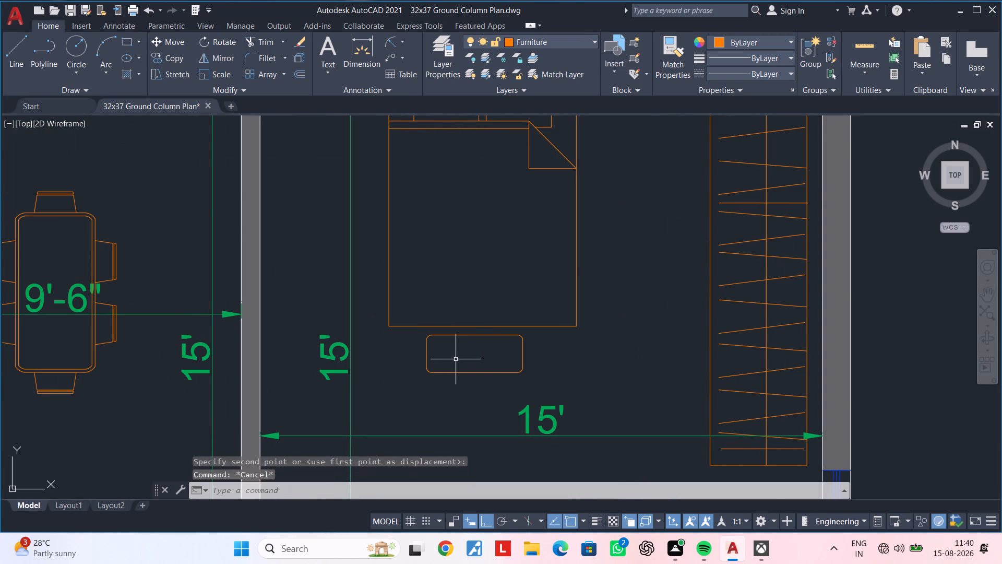
{"action": "type", "text": "l"}
{"action": "key", "text": "space"}
{"action": "scroll", "coordinate": [452, 378], "scroll_direction": "up", "scroll_amount": 2}
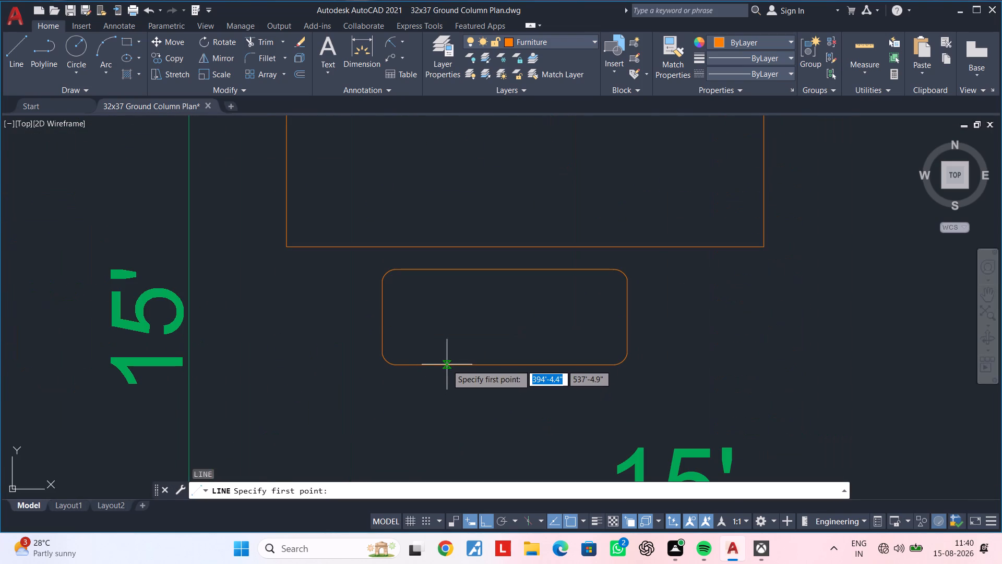
{"action": "left_click", "coordinate": [448, 365]}
{"action": "left_click", "coordinate": [449, 334]}
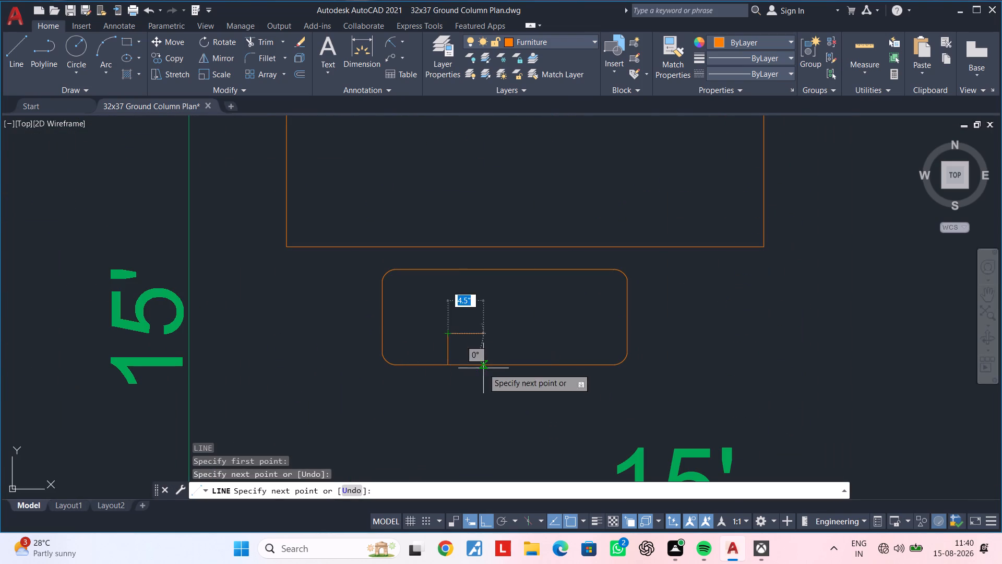
{"action": "key", "text": "Escape"}
{"action": "key", "text": "Escape"}
Offset the short vertical line repeatedly to the east at 0.1" spacing to build a narrow bundle of five lines.
{"action": "type", "text": "of"}
{"action": "key", "text": "space"}
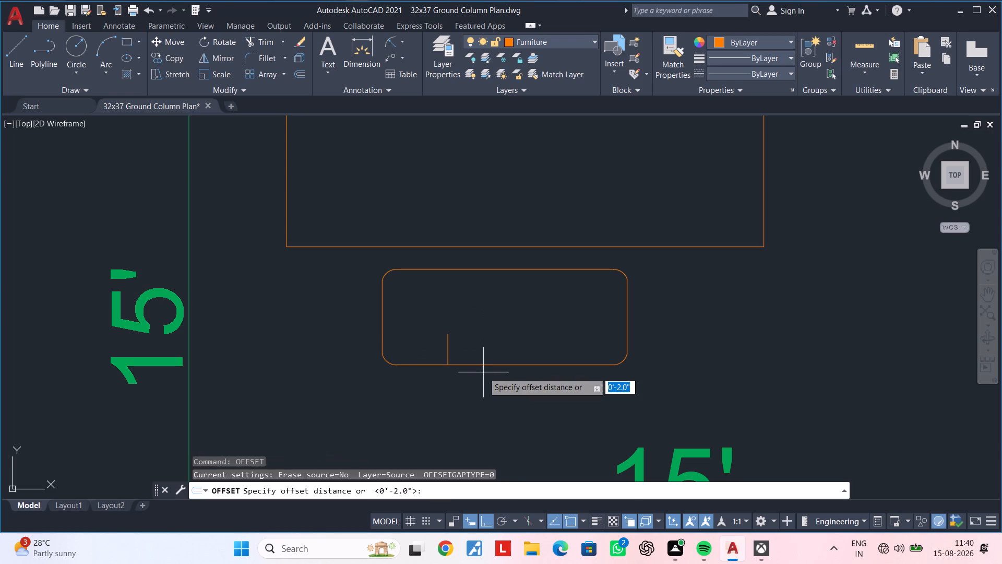
{"action": "type", "text": "0.1"}
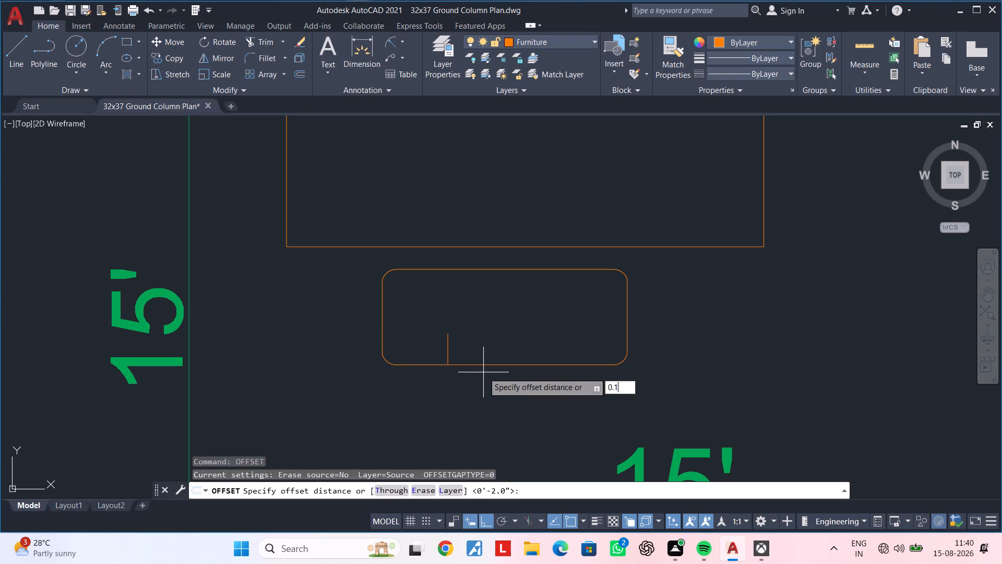
{"action": "key", "text": "Return"}
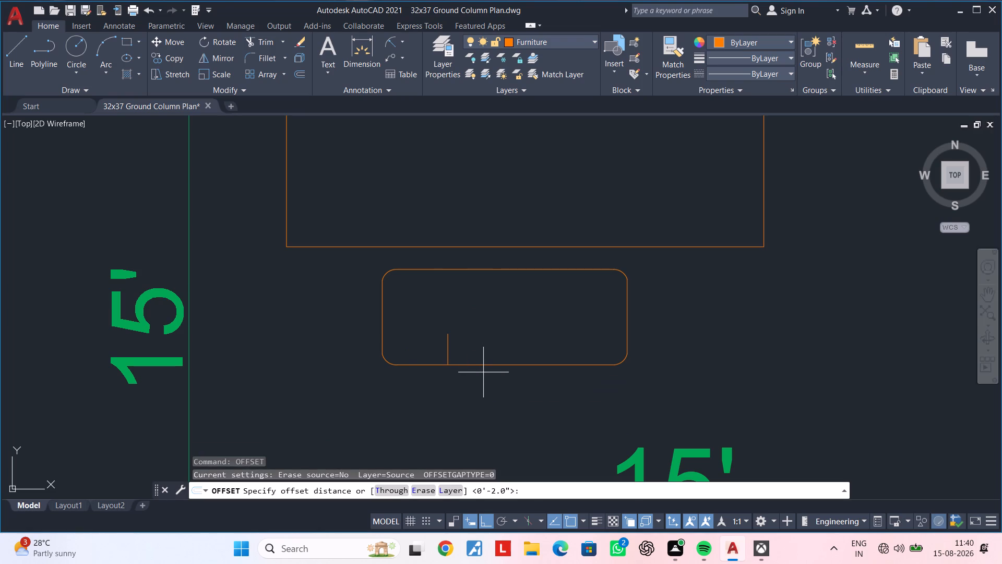
{"action": "left_click", "coordinate": [449, 346]}
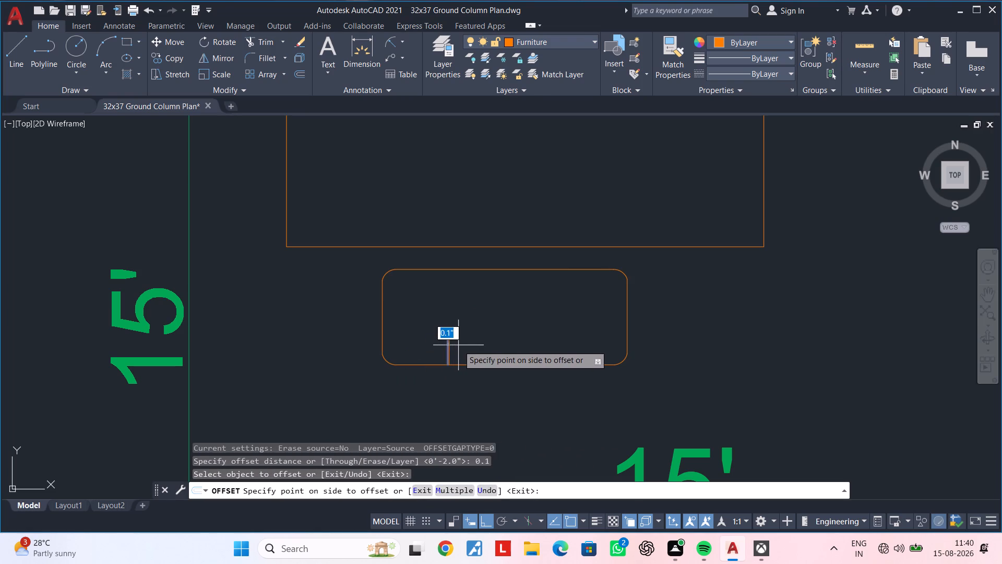
{"action": "left_click", "coordinate": [458, 345]}
{"action": "double_click", "coordinate": [450, 349]}
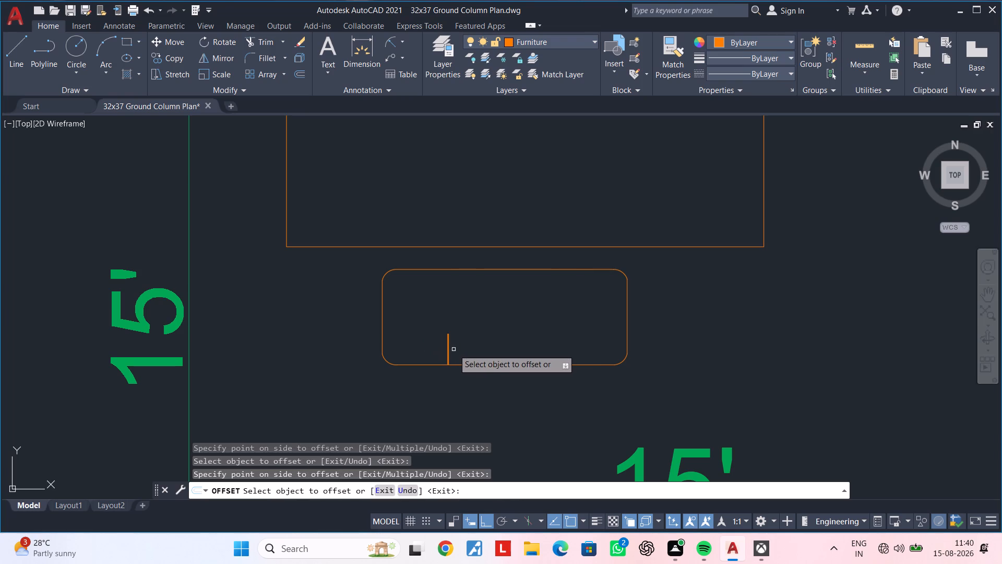
{"action": "left_click", "coordinate": [450, 350]}
{"action": "left_click", "coordinate": [458, 350]}
{"action": "left_click", "coordinate": [451, 352]}
{"action": "left_click", "coordinate": [455, 352]}
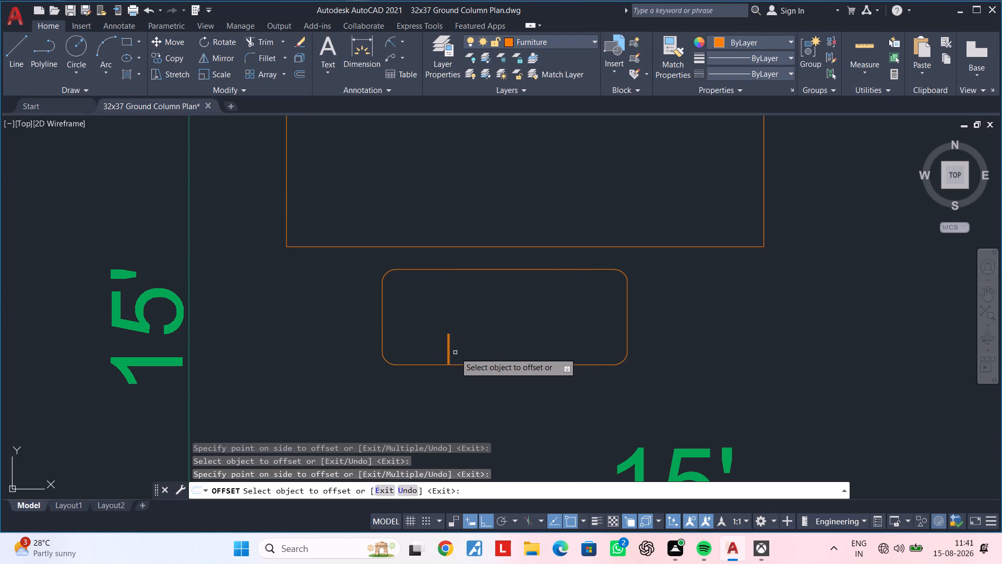
{"action": "scroll", "coordinate": [455, 352], "scroll_direction": "up", "scroll_amount": 1}
{"action": "key", "text": "Escape"}
{"action": "key", "text": "Escape"}
{"action": "key", "text": "Escape"}
{"action": "key", "text": "Escape"}
{"action": "key", "text": "Escape"}
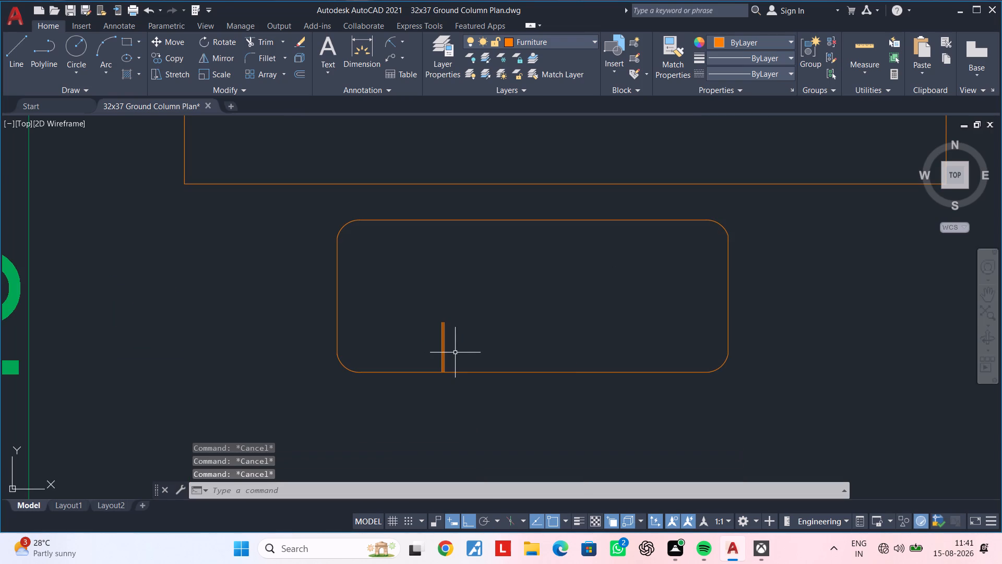
Draw a horizontal guide line about 8.3" long north of the vertical line bundle, and extend the bundle up to it.
{"action": "type", "text": "l"}
{"action": "key", "text": "space"}
{"action": "left_click_drag", "start_coordinate": [399, 289], "coordinate": [410, 290]}
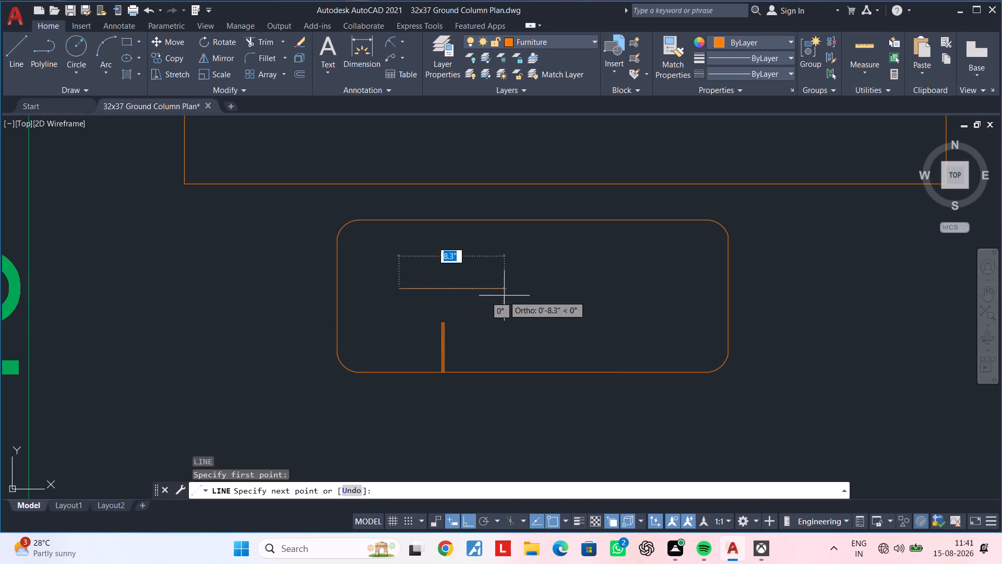
{"action": "left_click", "coordinate": [504, 296]}
{"action": "key", "text": "Escape"}
{"action": "key", "text": "Escape"}
{"action": "type", "text": "ex"}
{"action": "key", "text": "space"}
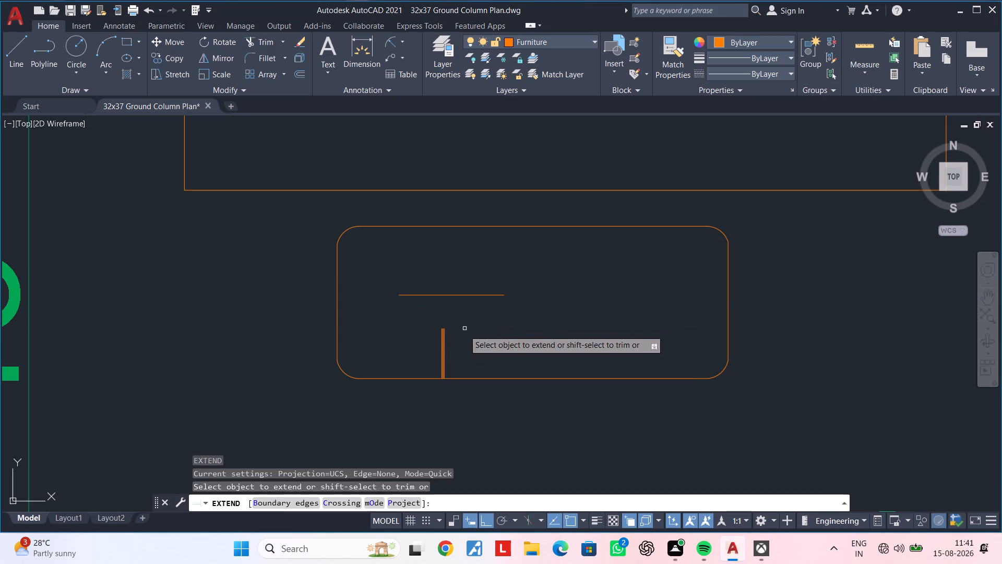
{"action": "left_click_drag", "start_coordinate": [451, 360], "coordinate": [423, 359]}
{"action": "left_click_drag", "start_coordinate": [439, 352], "coordinate": [467, 347]}
{"action": "key", "text": "Escape"}
{"action": "key", "text": "Escape"}
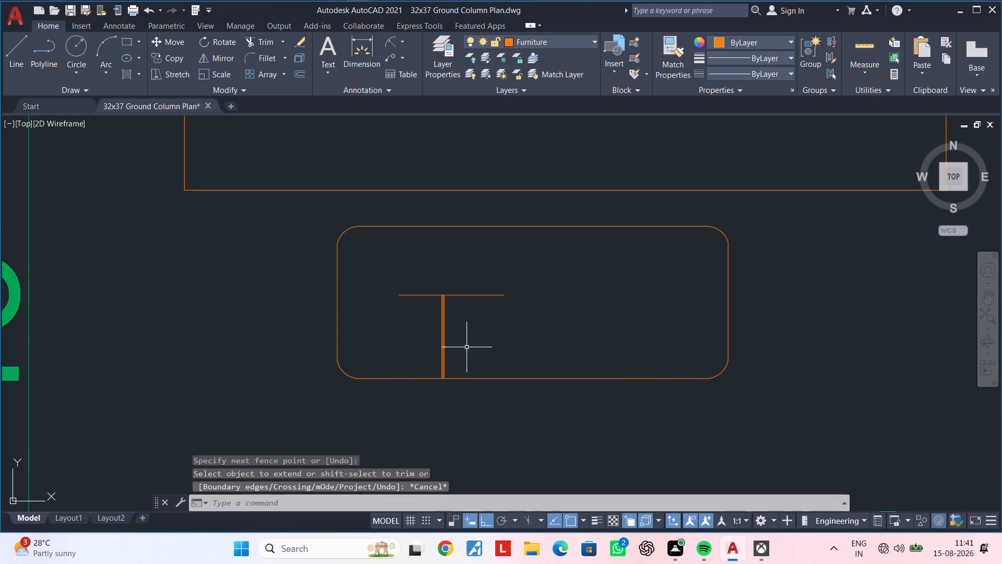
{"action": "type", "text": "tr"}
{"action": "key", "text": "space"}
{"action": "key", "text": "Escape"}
Erase the horizontal guide line at the top of the extended vertical lines.
{"action": "left_click", "coordinate": [467, 297]}
{"action": "left_click", "coordinate": [467, 292]}
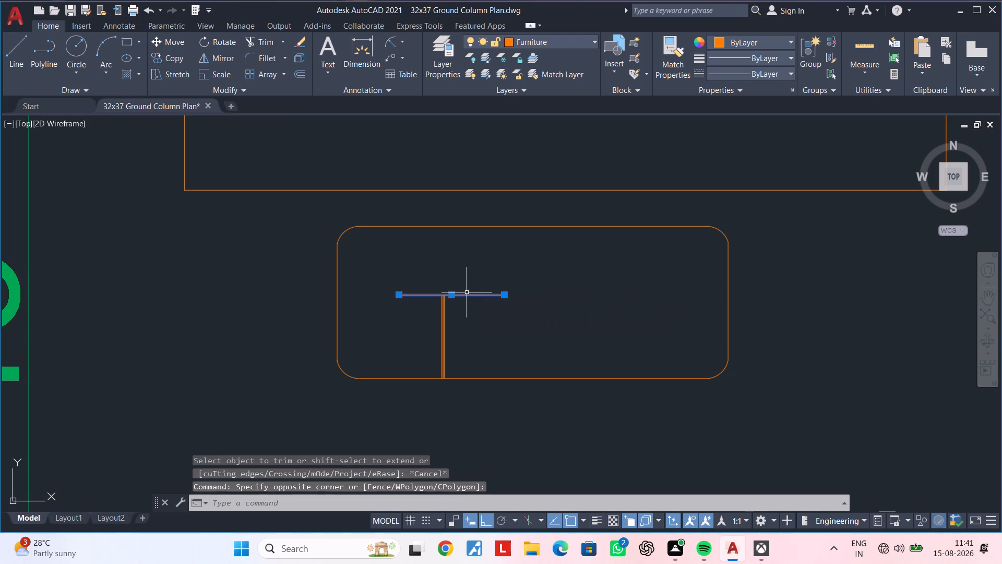
{"action": "key", "text": "Delete"}
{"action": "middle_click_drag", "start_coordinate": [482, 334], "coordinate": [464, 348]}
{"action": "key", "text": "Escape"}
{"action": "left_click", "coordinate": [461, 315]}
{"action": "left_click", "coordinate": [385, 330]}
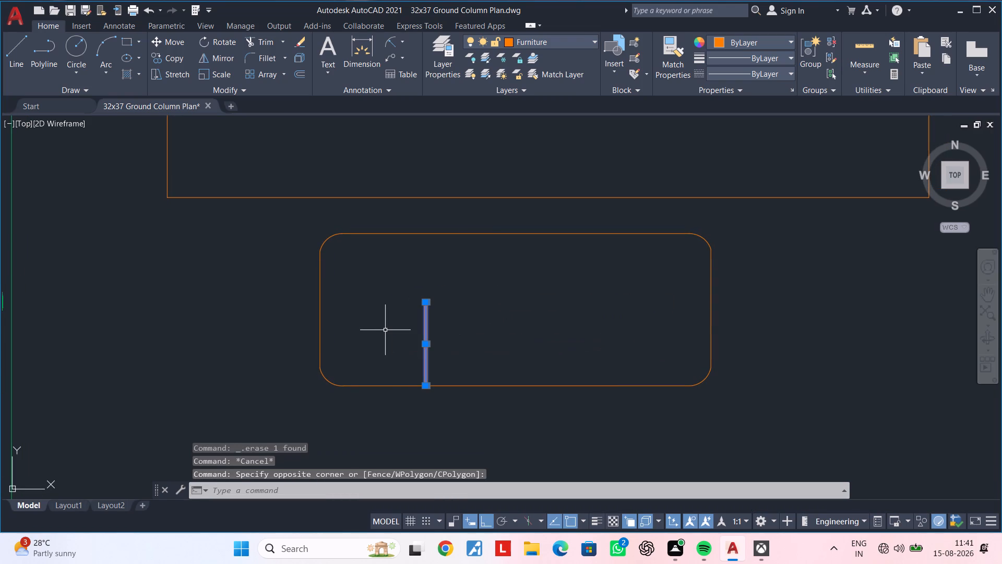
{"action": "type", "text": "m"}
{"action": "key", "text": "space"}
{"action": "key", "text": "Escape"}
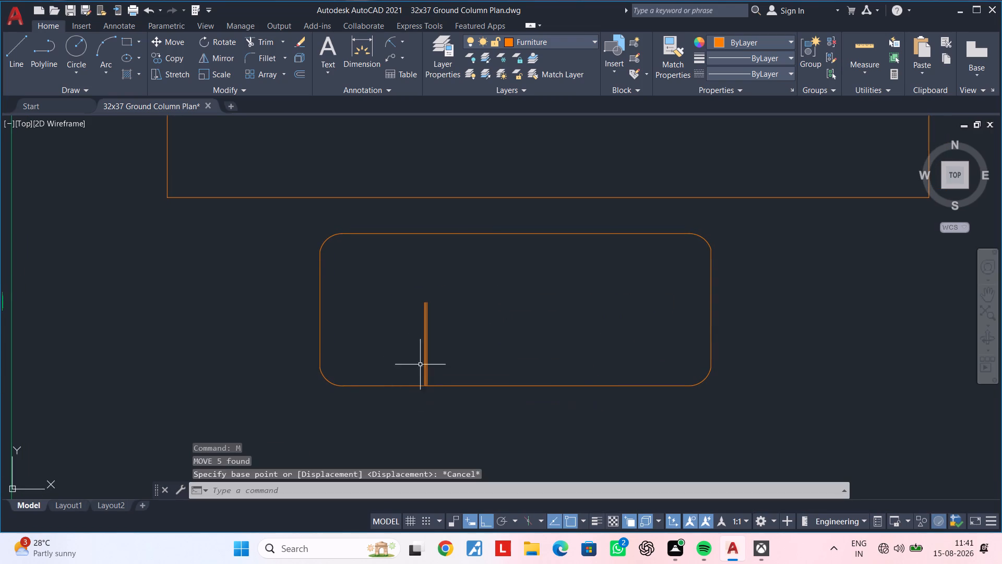
Copy the five vertical lines about 10.4" east along the rounded piece's south edge.
{"action": "left_click_drag", "start_coordinate": [454, 321], "coordinate": [437, 328]}
{"action": "left_click", "coordinate": [378, 342]}
{"action": "key", "text": "c"}
{"action": "key", "text": "o"}
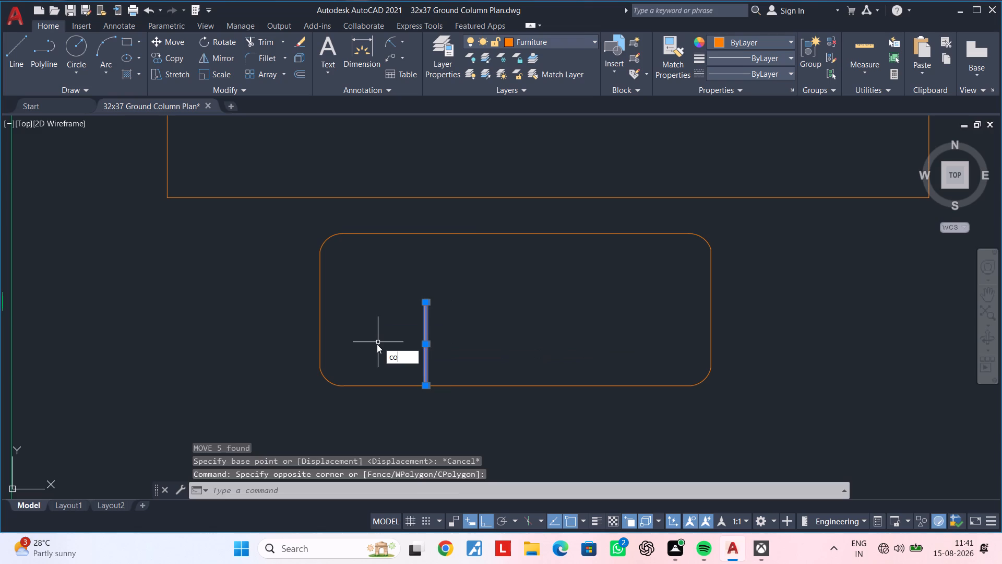
{"action": "key", "text": "space"}
{"action": "left_click", "coordinate": [425, 384]}
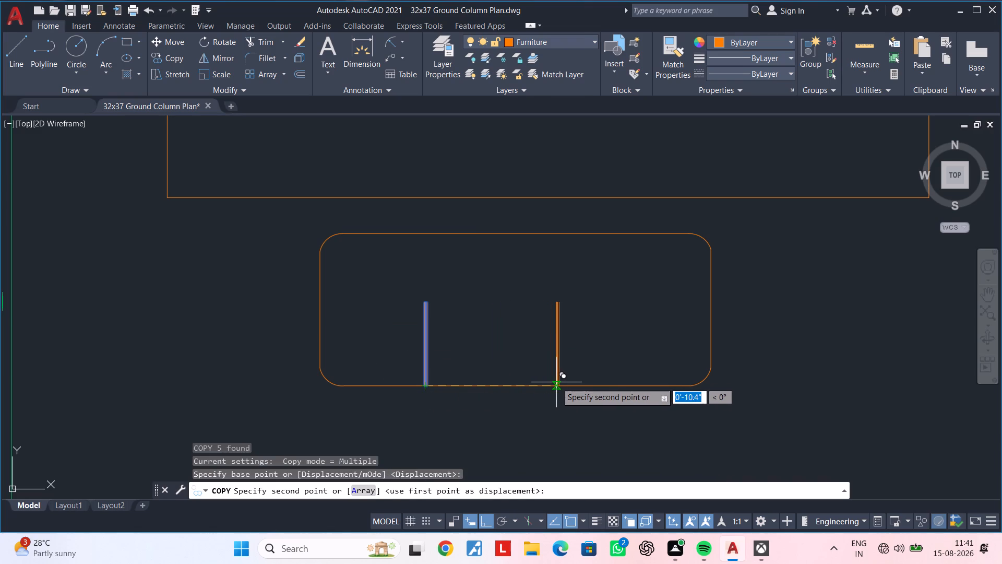
{"action": "left_click", "coordinate": [556, 382]}
{"action": "key", "text": "F1"}
{"action": "key", "text": "Escape"}
{"action": "key", "text": "Escape"}
{"action": "key", "text": "Escape"}
{"action": "key", "text": "Escape"}
{"action": "key", "text": "Escape"}
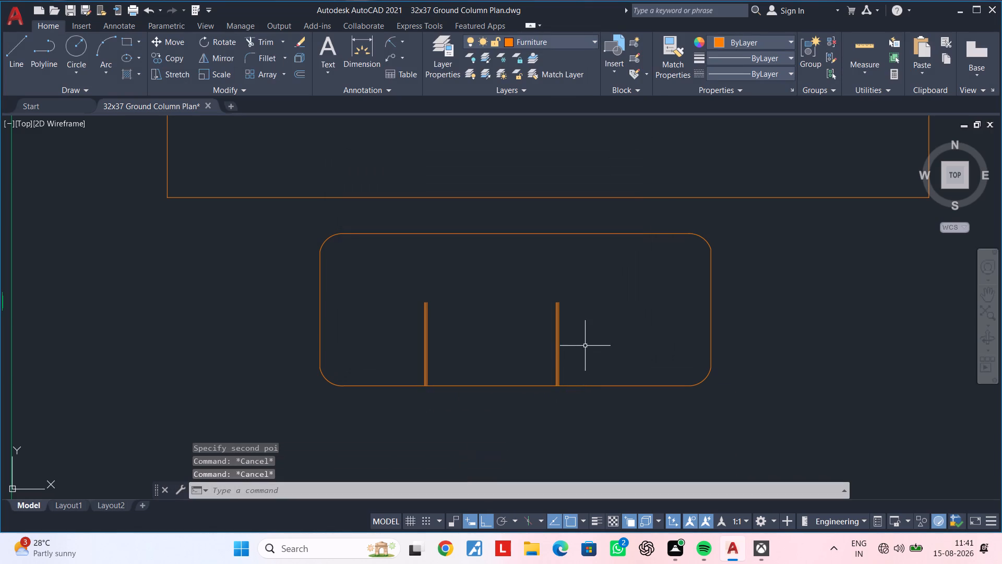
Draw a short horizontal cutting line across the copied vertical lines and trim off their parts above it.
{"action": "key", "text": "l"}
{"action": "key", "text": "space"}
{"action": "left_click", "coordinate": [572, 336]}
{"action": "left_click", "coordinate": [521, 337]}
{"action": "key", "text": "Escape"}
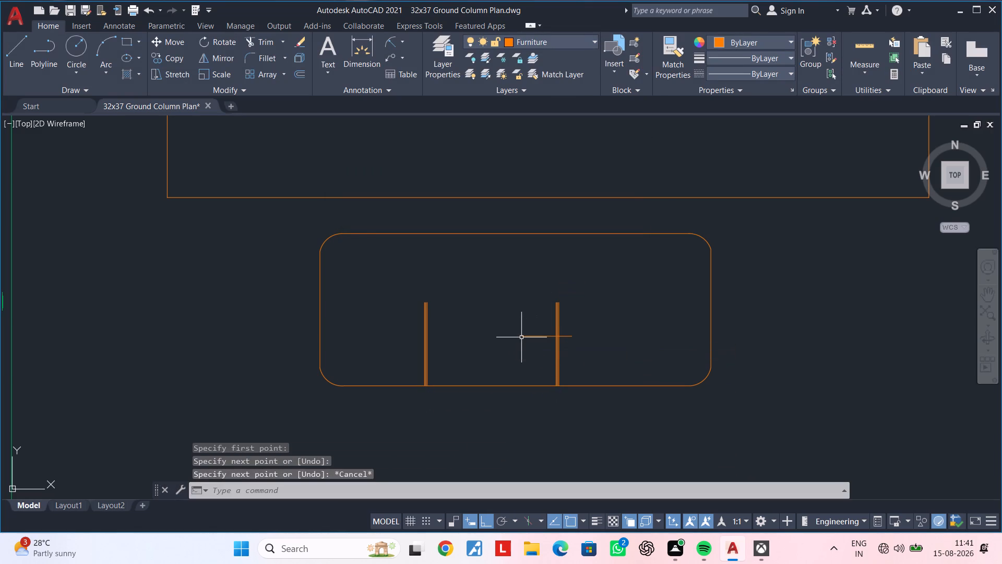
{"action": "key", "text": "Escape"}
{"action": "key", "text": "t"}
{"action": "key", "text": "r"}
{"action": "key", "text": "space"}
{"action": "left_click_drag", "start_coordinate": [576, 323], "coordinate": [521, 330]}
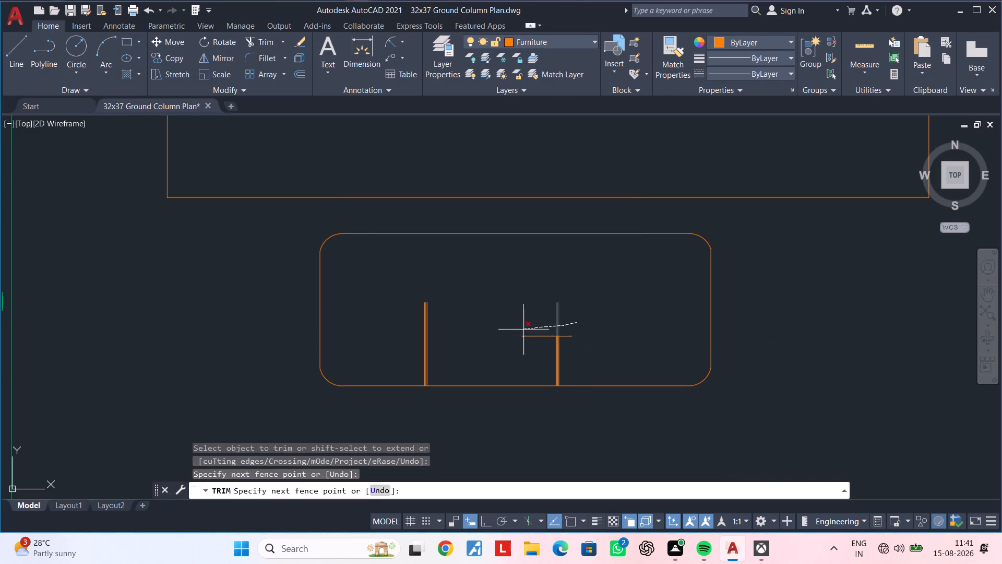
{"action": "left_click_drag", "start_coordinate": [521, 330], "coordinate": [513, 330]}
{"action": "key", "text": "Escape"}
Erase the short horizontal cutting line at the top of the trimmed eastern bundle.
{"action": "left_click_drag", "start_coordinate": [543, 332], "coordinate": [548, 346]}
{"action": "left_click", "coordinate": [539, 348]}
{"action": "key", "text": "Delete"}
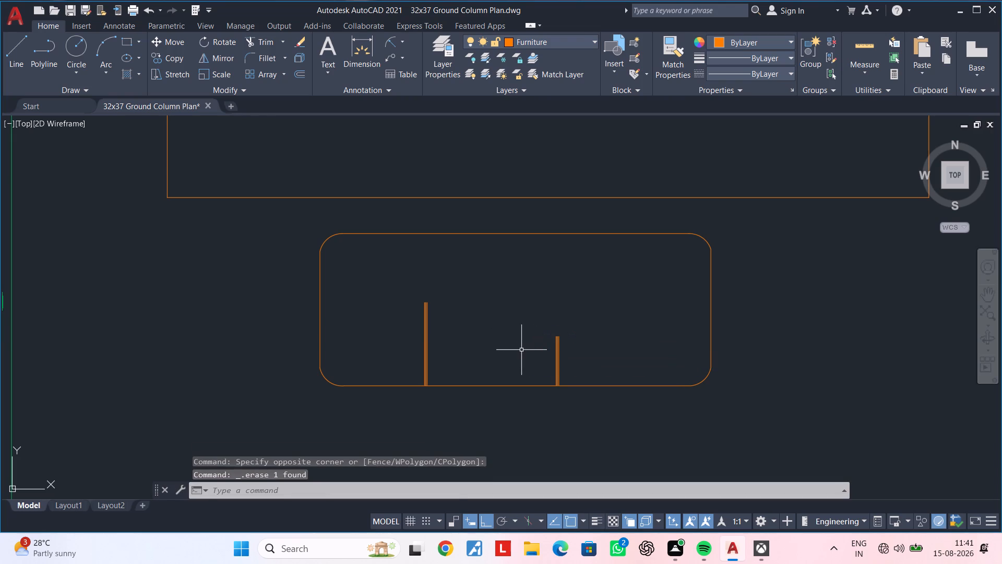
Offset the rounded piece's outline 1" outward to give it a double border.
{"action": "scroll", "coordinate": [521, 350], "scroll_direction": "down", "scroll_amount": 1}
{"action": "middle_click_drag", "start_coordinate": [525, 356], "coordinate": [637, 338]}
{"action": "scroll", "coordinate": [632, 344], "scroll_direction": "down", "scroll_amount": 2}
{"action": "middle_click_drag", "start_coordinate": [582, 402], "coordinate": [571, 318]}
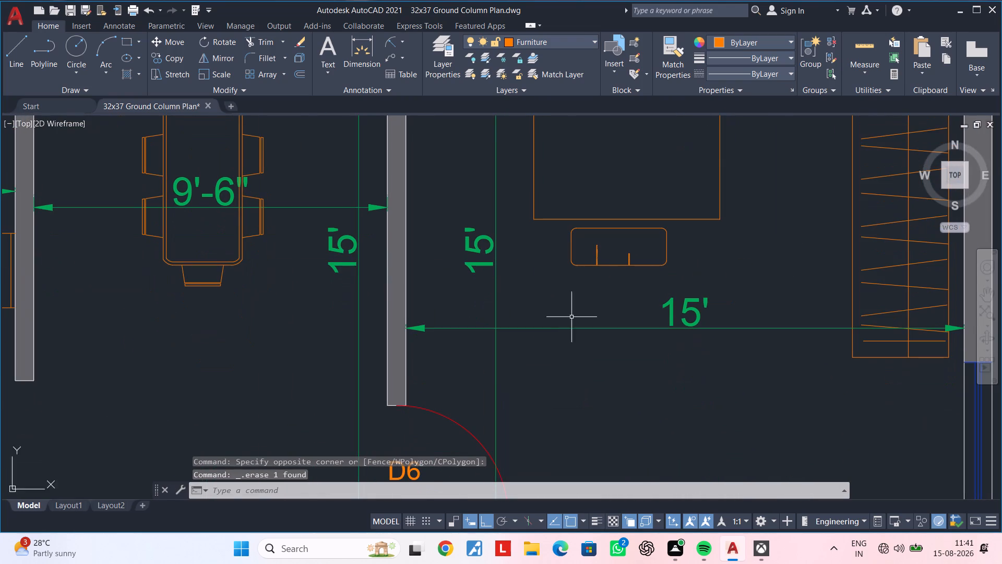
{"action": "scroll", "coordinate": [571, 317], "scroll_direction": "down", "scroll_amount": 1}
{"action": "scroll", "coordinate": [571, 317], "scroll_direction": "up", "scroll_amount": 1}
{"action": "middle_click_drag", "start_coordinate": [572, 313], "coordinate": [513, 406]}
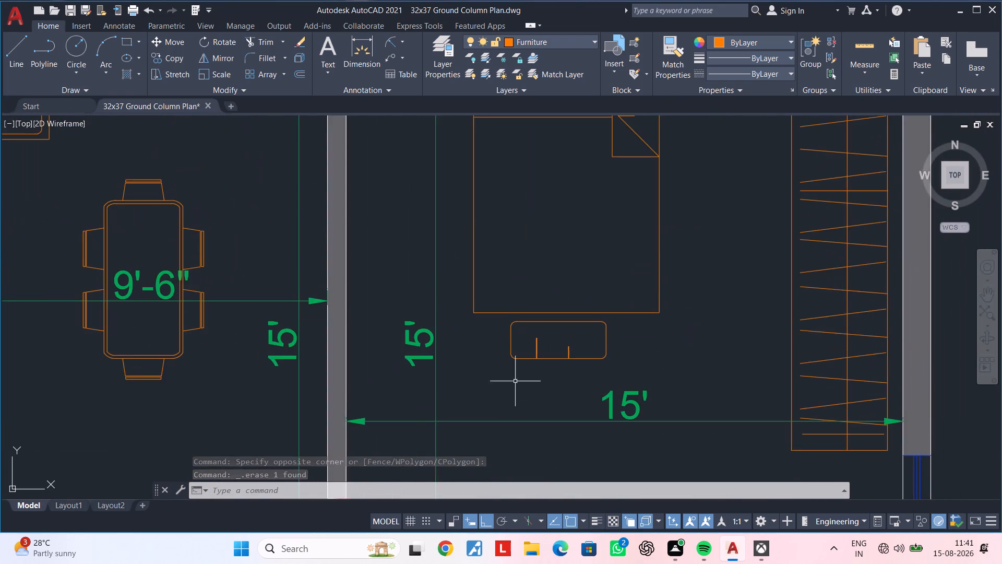
{"action": "scroll", "coordinate": [515, 373], "scroll_direction": "up", "scroll_amount": 1}
{"action": "middle_click_drag", "start_coordinate": [515, 373], "coordinate": [490, 390]}
{"action": "type", "text": "of"}
{"action": "key", "text": "space"}
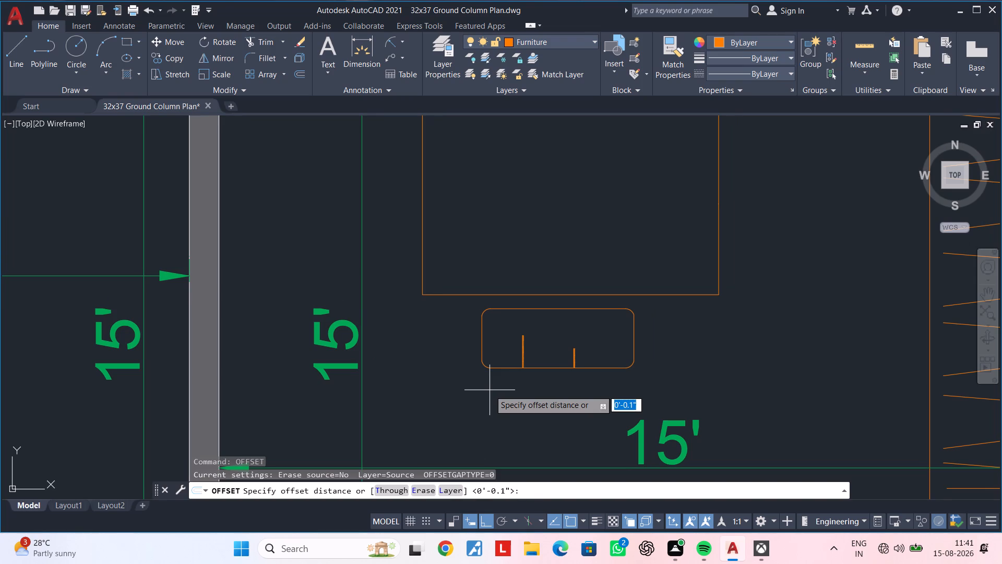
{"action": "type", "text": "1\""}
{"action": "key", "text": "Return"}
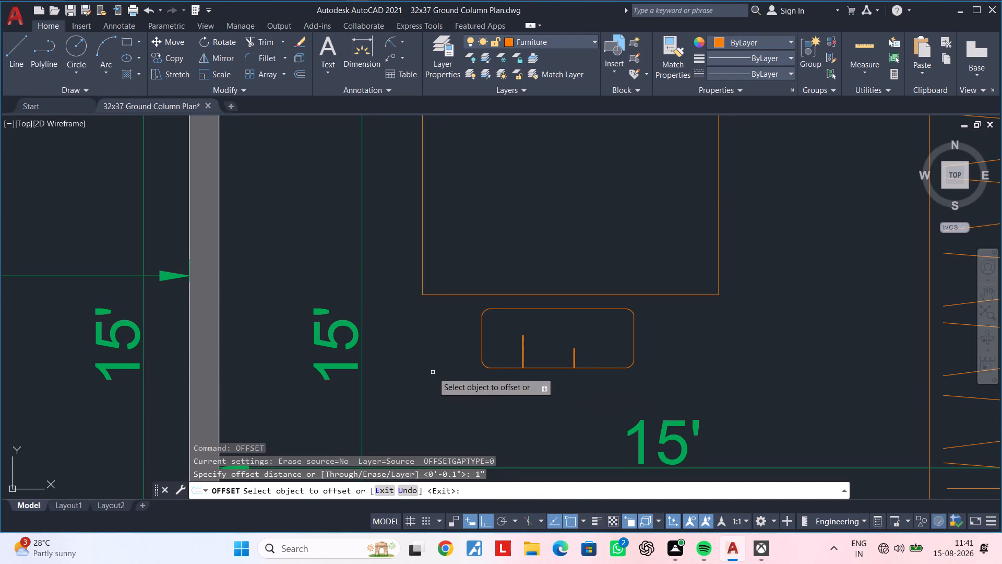
{"action": "left_click", "coordinate": [509, 367]}
{"action": "left_click", "coordinate": [517, 381]}
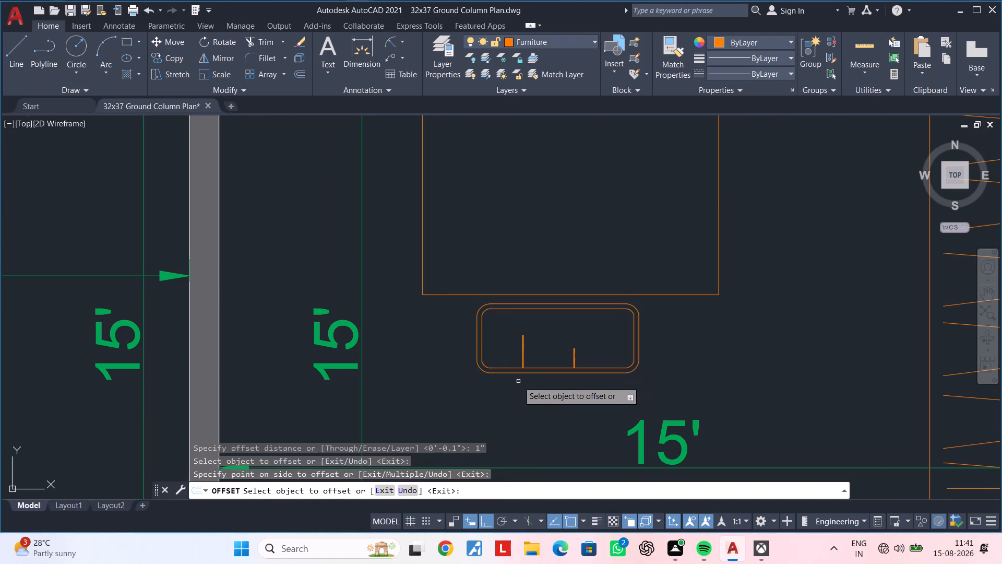
{"action": "scroll", "coordinate": [520, 381], "scroll_direction": "down", "scroll_amount": 2}
{"action": "middle_click_drag", "start_coordinate": [524, 385], "coordinate": [505, 380]}
{"action": "scroll", "coordinate": [499, 378], "scroll_direction": "down", "scroll_amount": 1}
{"action": "middle_click_drag", "start_coordinate": [499, 378], "coordinate": [509, 305]}
{"action": "middle_click_drag", "start_coordinate": [508, 307], "coordinate": [522, 264]}
{"action": "middle_click_drag", "start_coordinate": [510, 337], "coordinate": [511, 269]}
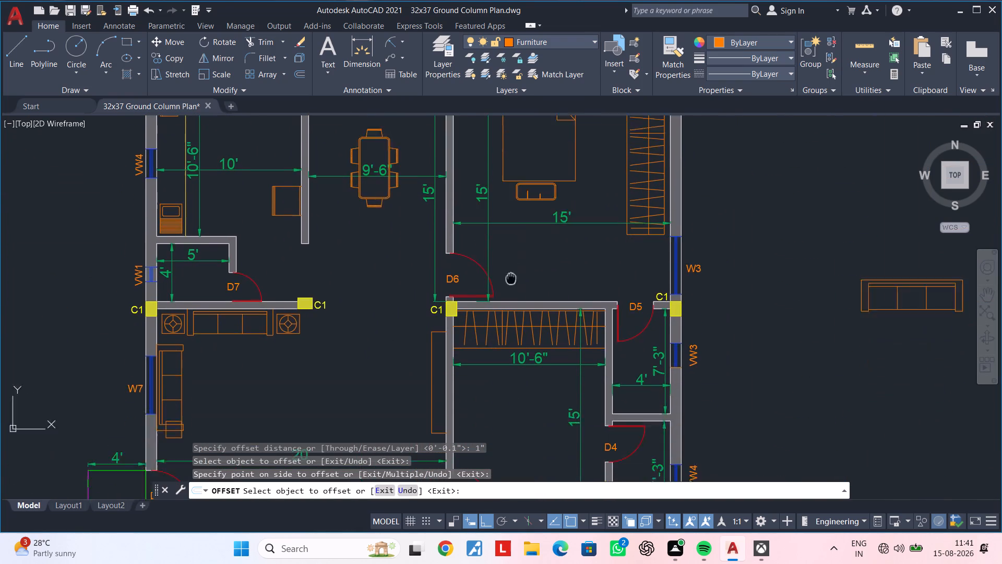
{"action": "middle_click_drag", "start_coordinate": [511, 269], "coordinate": [511, 244]}
{"action": "scroll", "coordinate": [514, 276], "scroll_direction": "down", "scroll_amount": 1}
{"action": "middle_click_drag", "start_coordinate": [507, 346], "coordinate": [507, 324]}
{"action": "key", "text": "Escape"}
{"action": "key", "text": "Escape"}
Copy the bedroom bed due east into the empty space outside the plan, north of the spare sofa.
{"action": "middle_click_drag", "start_coordinate": [508, 333], "coordinate": [484, 432]}
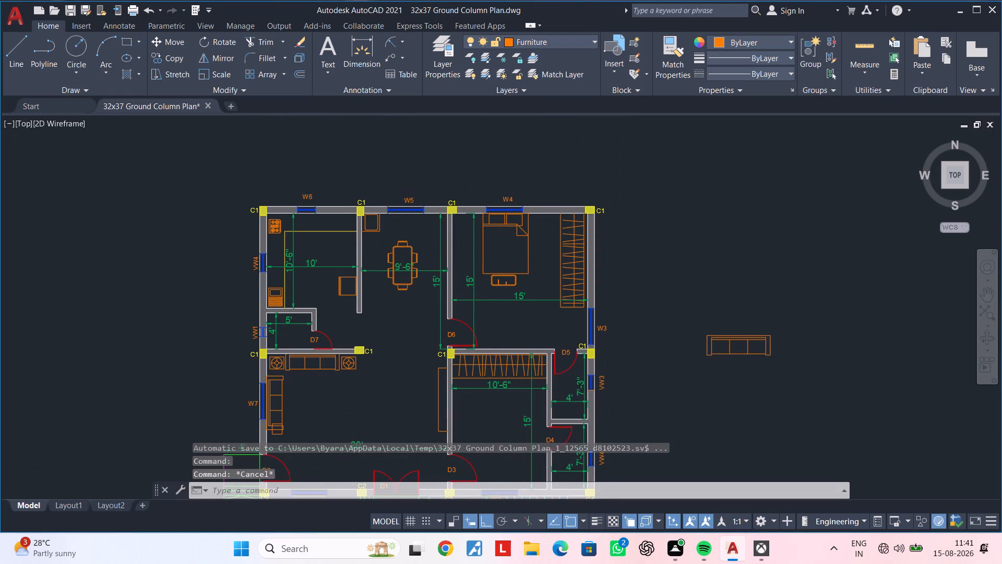
{"action": "left_click", "coordinate": [519, 275]}
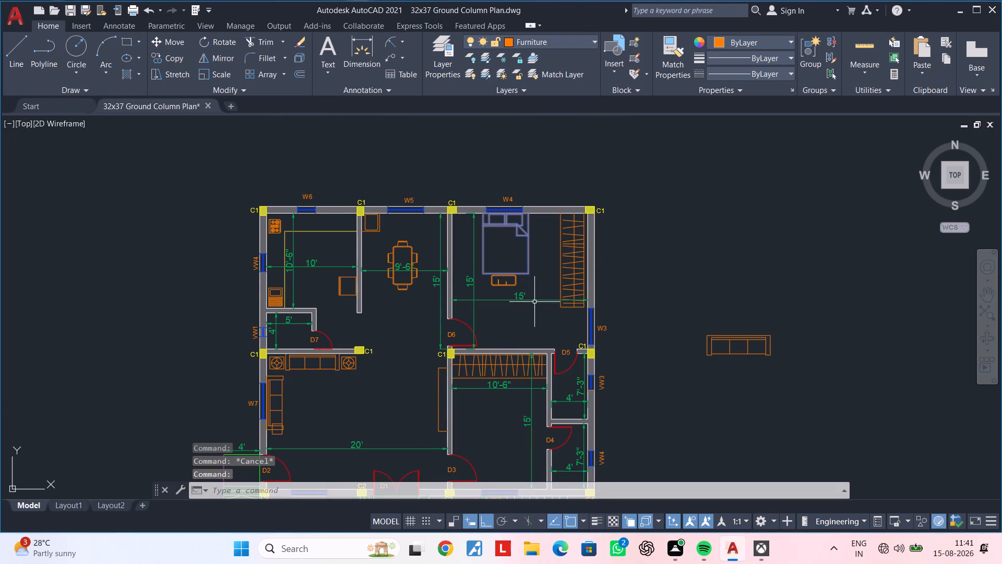
{"action": "type", "text": "co"}
{"action": "key", "text": "space"}
{"action": "left_click", "coordinate": [516, 255]}
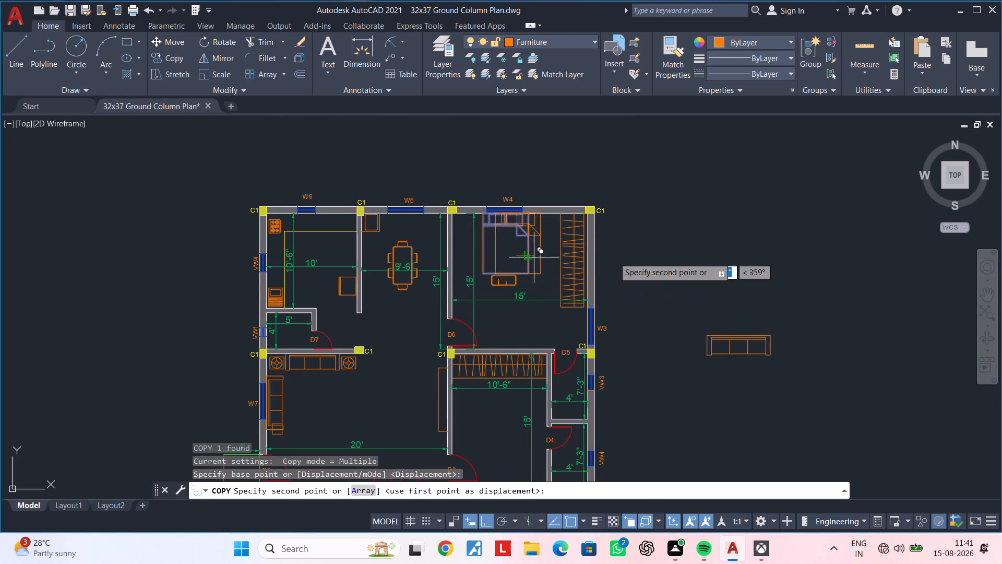
{"action": "left_click", "coordinate": [766, 257]}
{"action": "key", "text": "Escape"}
{"action": "key", "text": "Escape"}
Rotate the bed copy outside the plan 90° counterclockwise so that its headboard faces west.
{"action": "left_click", "coordinate": [818, 186]}
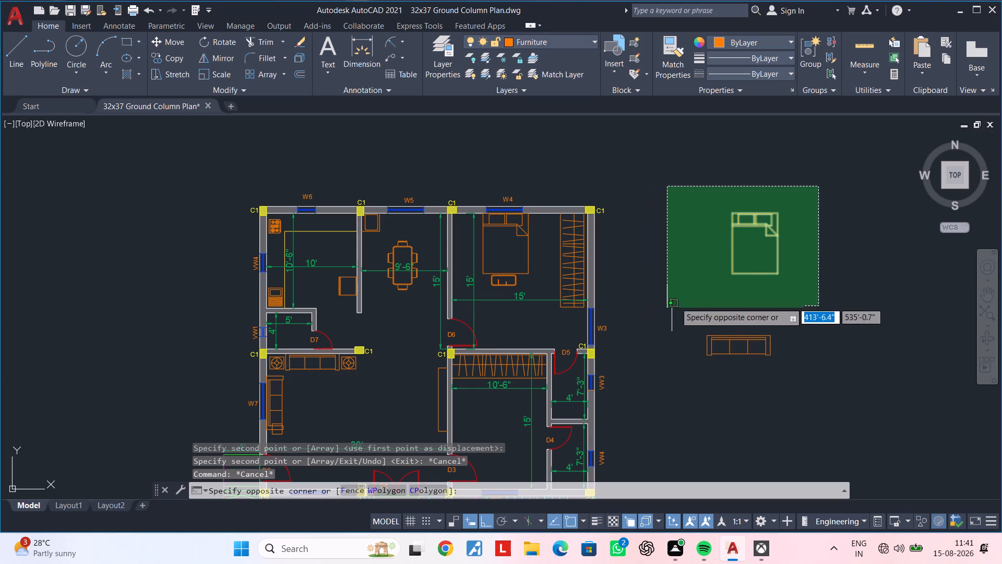
{"action": "left_click", "coordinate": [681, 293]}
{"action": "type", "text": "ro"}
{"action": "key", "text": "space"}
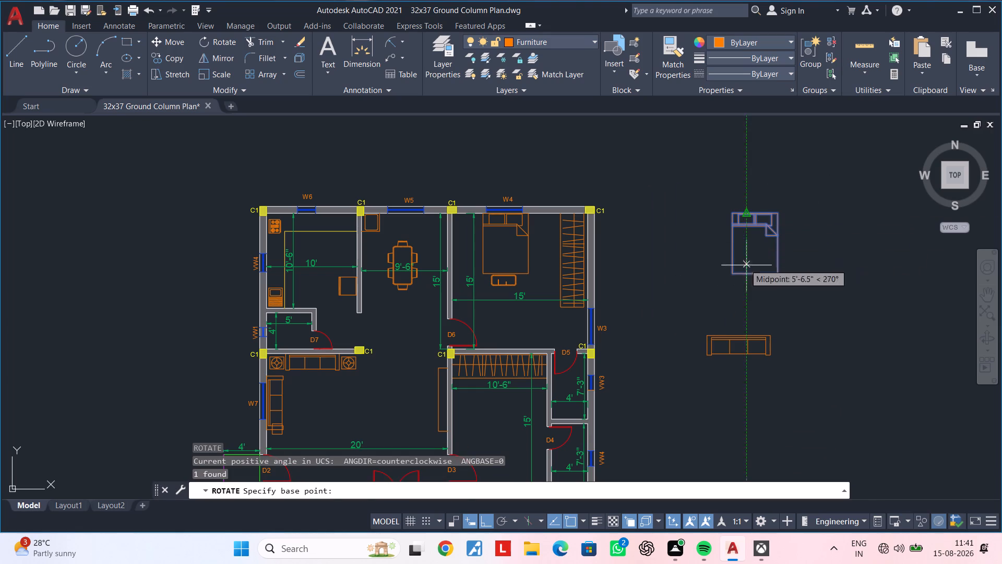
{"action": "left_click", "coordinate": [756, 287]}
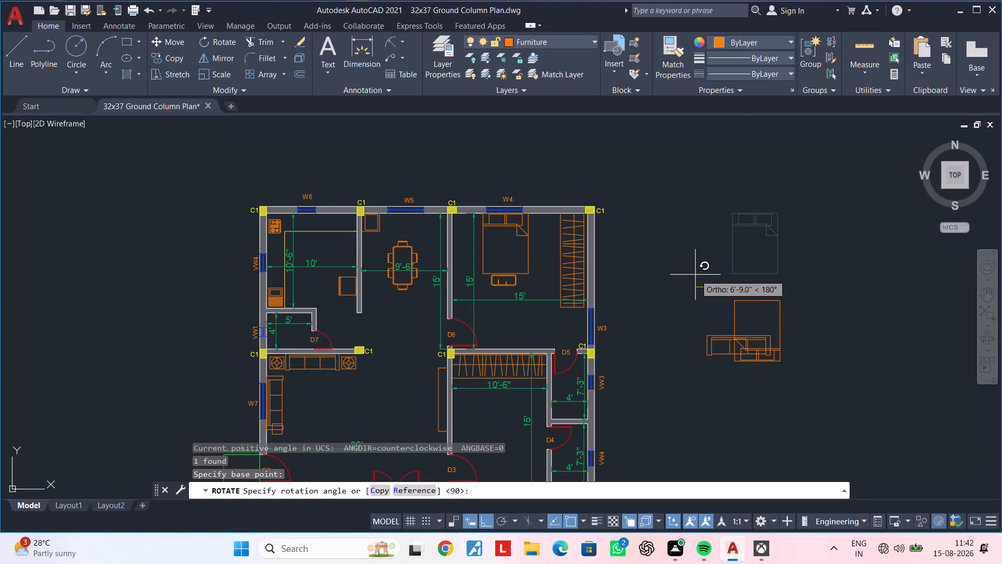
{"action": "left_click", "coordinate": [748, 258]}
{"action": "scroll", "coordinate": [748, 259], "scroll_direction": "down", "scroll_amount": 1}
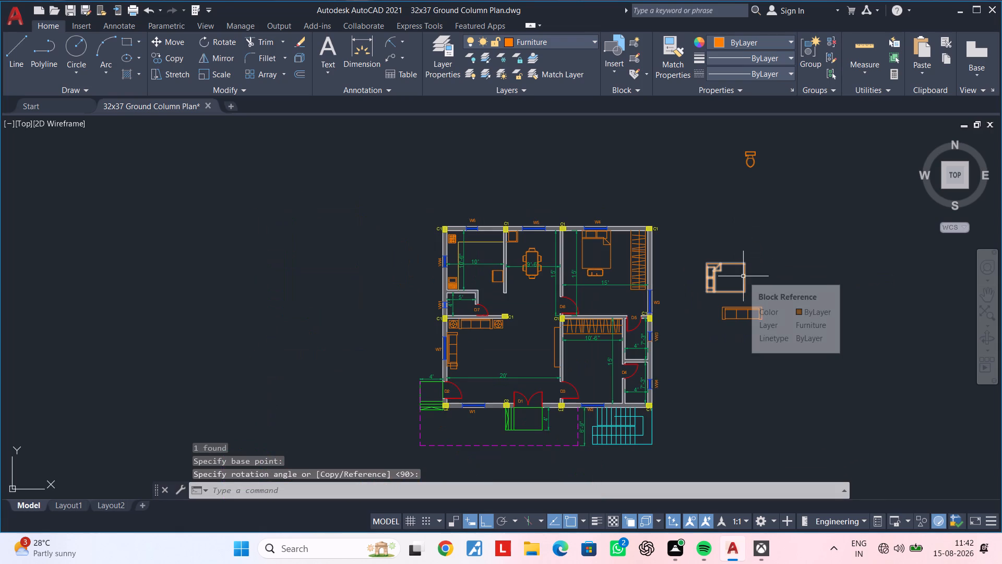
{"action": "key", "text": "Escape"}
{"action": "key", "text": "Escape"}
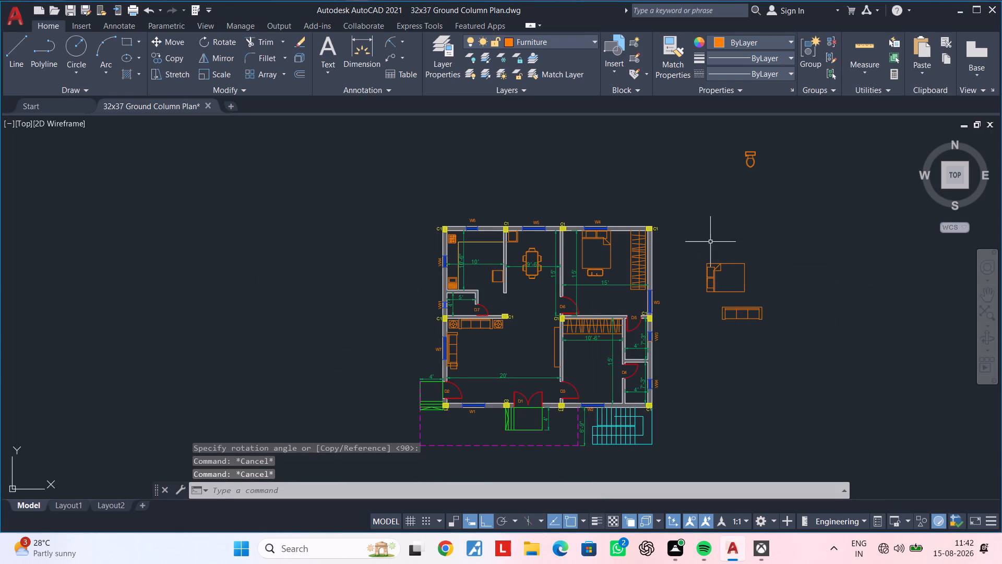
Move the rotated bed into the 10'-6" wide bedroom, with its headboard's midpoint against the west wall, north of door D3.
{"action": "middle_click_drag", "start_coordinate": [744, 264], "coordinate": [742, 192]}
{"action": "key", "text": "Escape"}
{"action": "left_click_drag", "start_coordinate": [779, 169], "coordinate": [756, 190]}
{"action": "left_click", "coordinate": [695, 229]}
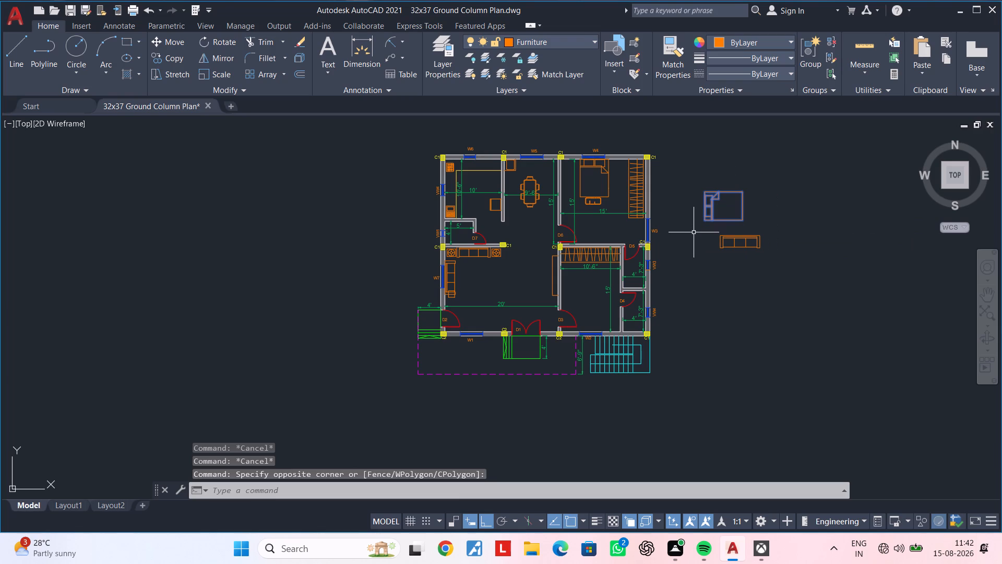
{"action": "key", "text": "m"}
{"action": "key", "text": "space"}
{"action": "scroll", "coordinate": [708, 207], "scroll_direction": "up", "scroll_amount": 2}
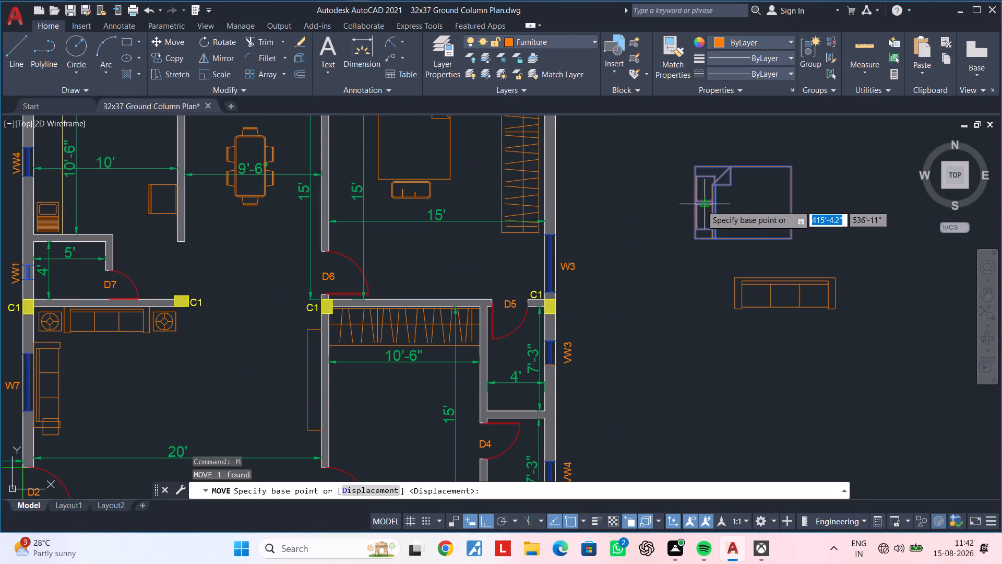
{"action": "scroll", "coordinate": [687, 196], "scroll_direction": "up", "scroll_amount": 4}
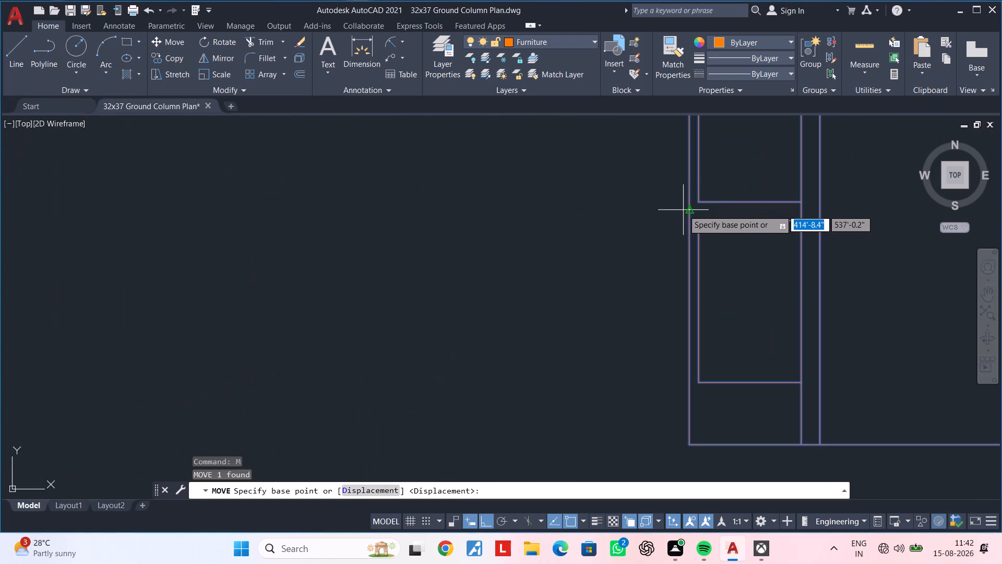
{"action": "left_click", "coordinate": [690, 212]}
{"action": "scroll", "coordinate": [638, 258], "scroll_direction": "down", "scroll_amount": 4}
{"action": "middle_click_drag", "start_coordinate": [576, 284], "coordinate": [982, 90]}
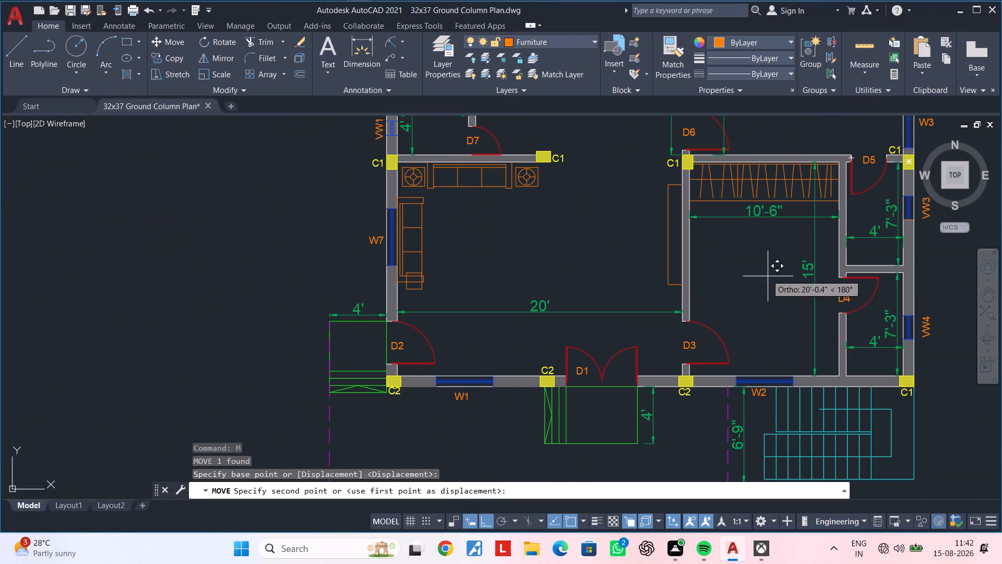
{"action": "left_click", "coordinate": [480, 520]}
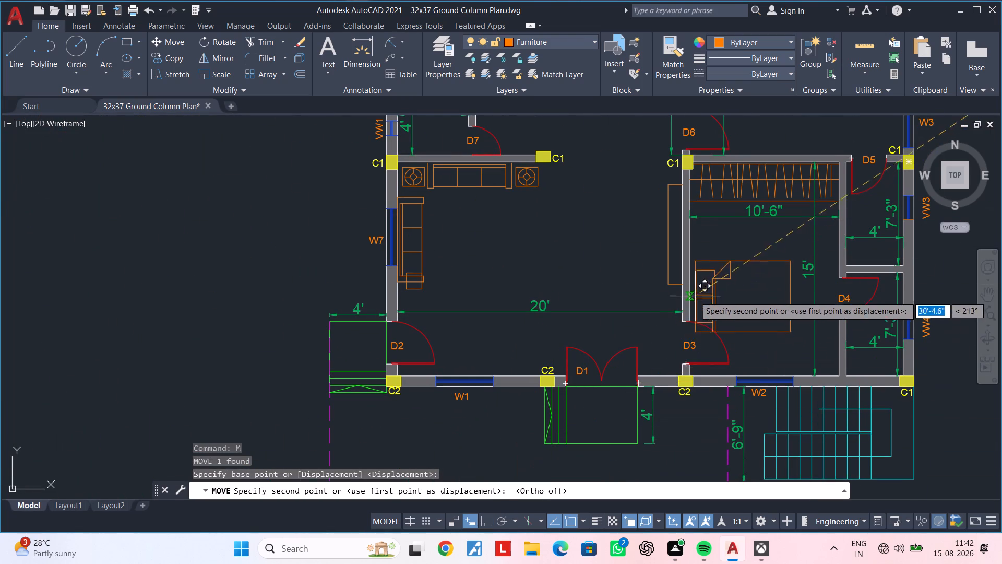
{"action": "scroll", "coordinate": [700, 267], "scroll_direction": "up", "scroll_amount": 2}
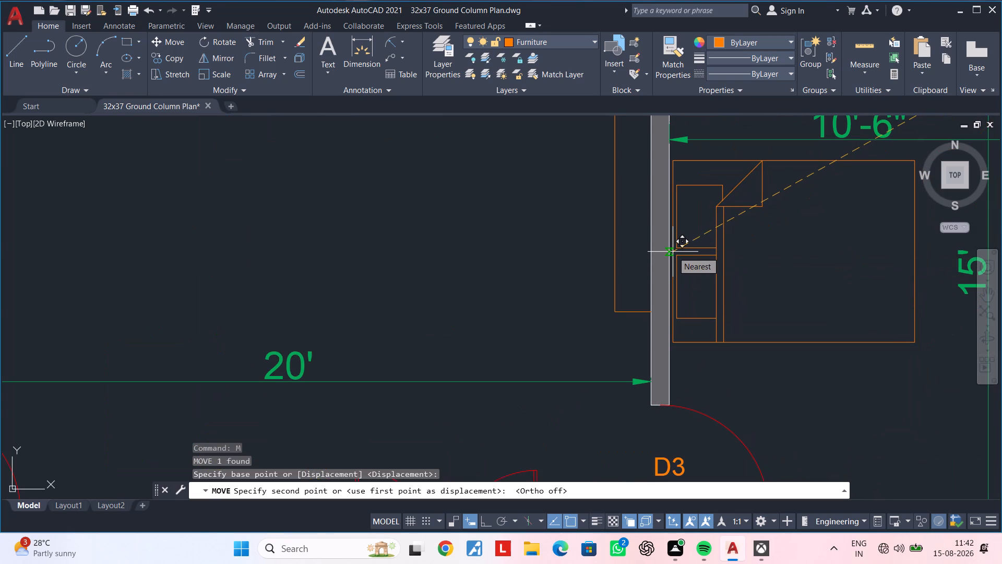
{"action": "middle_click_drag", "start_coordinate": [673, 252], "coordinate": [659, 313]}
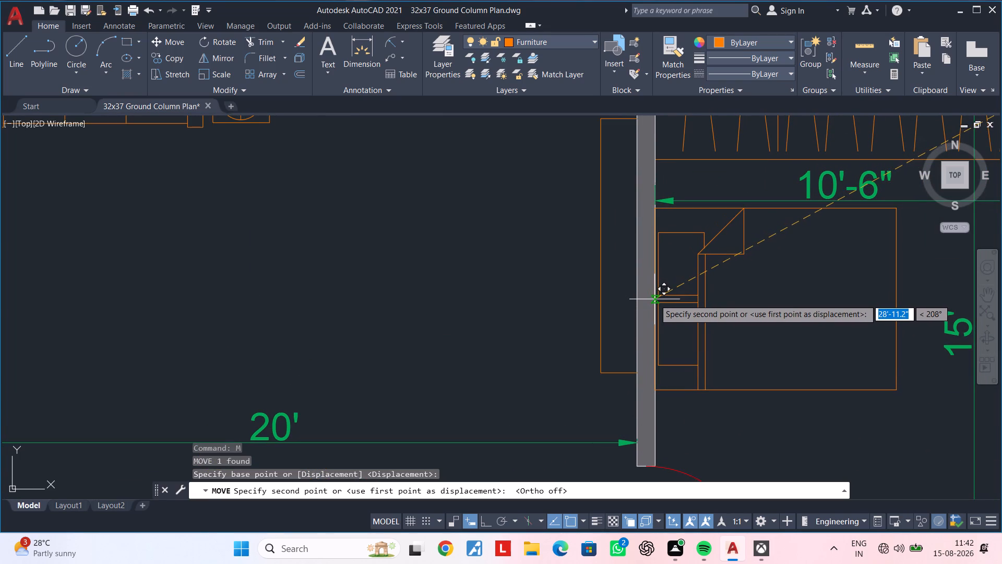
{"action": "scroll", "coordinate": [654, 299], "scroll_direction": "up", "scroll_amount": 2}
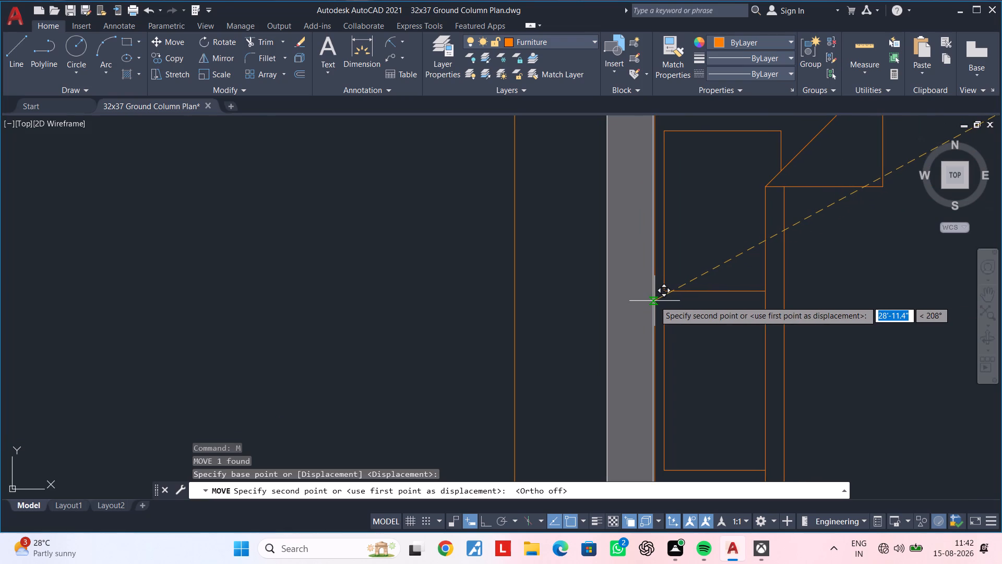
{"action": "scroll", "coordinate": [653, 301], "scroll_direction": "up", "scroll_amount": 4}
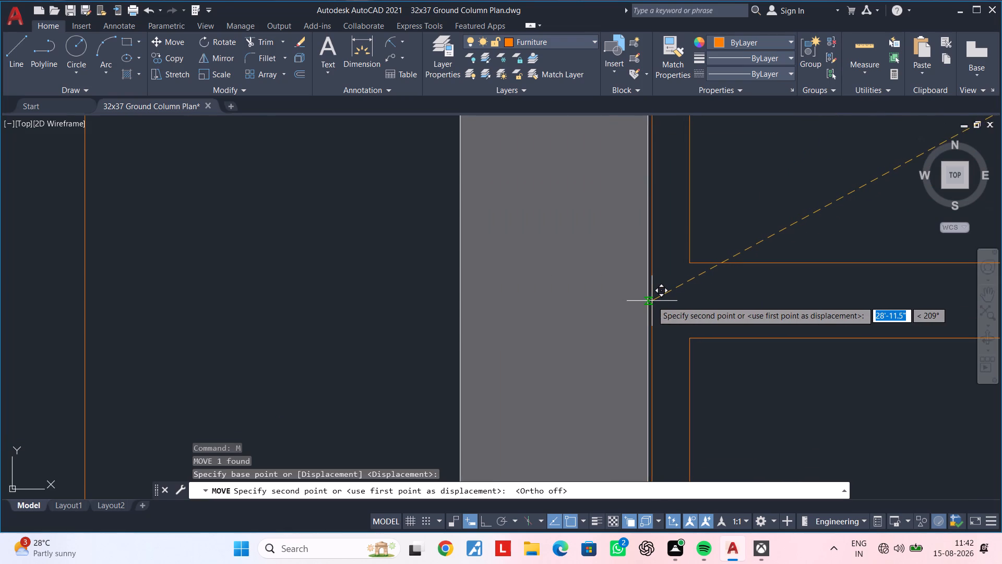
{"action": "scroll", "coordinate": [648, 301], "scroll_direction": "up", "scroll_amount": 4}
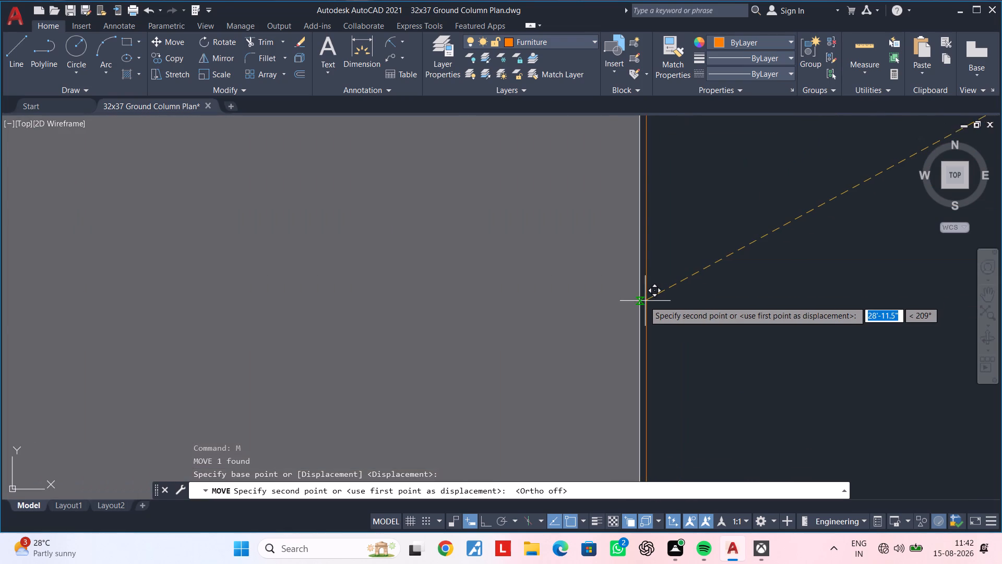
{"action": "left_click", "coordinate": [640, 301]}
Inspect up close how the moved bed's headboard meets the bedroom's west wall.
{"action": "scroll", "coordinate": [645, 301], "scroll_direction": "down", "scroll_amount": 3}
{"action": "scroll", "coordinate": [645, 301], "scroll_direction": "up", "scroll_amount": 6}
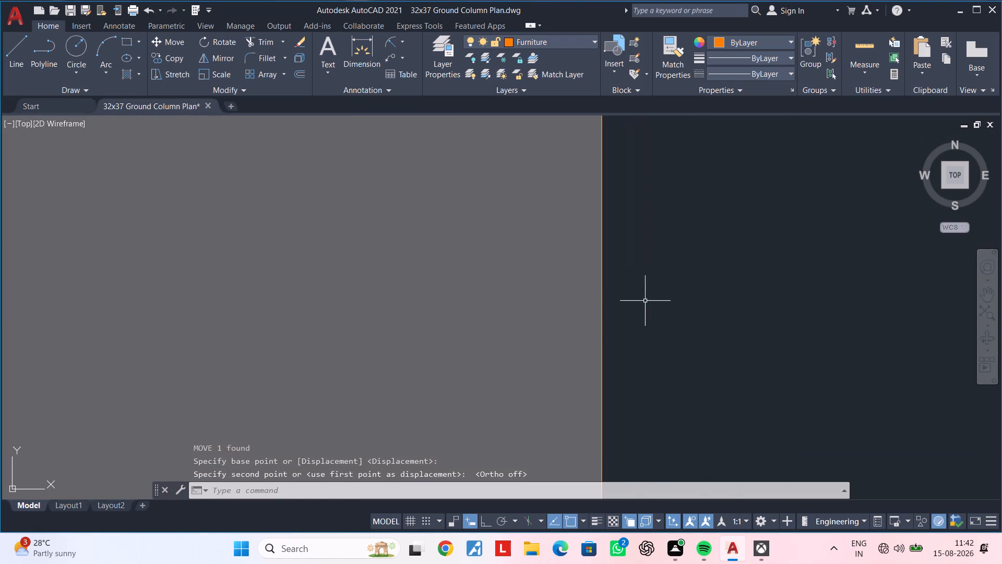
{"action": "scroll", "coordinate": [609, 304], "scroll_direction": "up", "scroll_amount": 7}
{"action": "scroll", "coordinate": [578, 305], "scroll_direction": "down", "scroll_amount": 17}
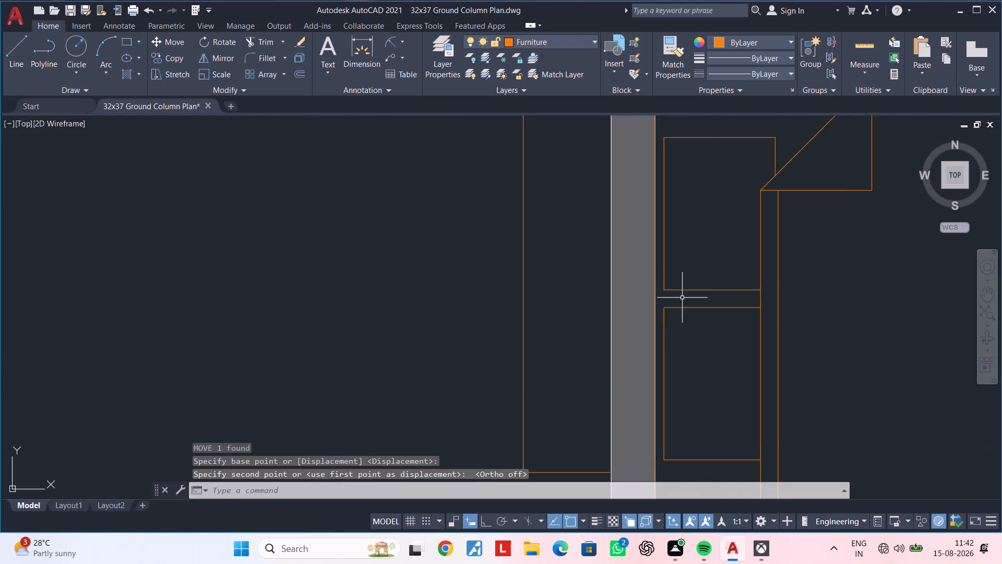
{"action": "scroll", "coordinate": [684, 297], "scroll_direction": "down", "scroll_amount": 3}
{"action": "middle_click_drag", "start_coordinate": [784, 303], "coordinate": [671, 304]}
{"action": "middle_click_drag", "start_coordinate": [665, 310], "coordinate": [669, 274]}
{"action": "middle_click_drag", "start_coordinate": [671, 360], "coordinate": [671, 319]}
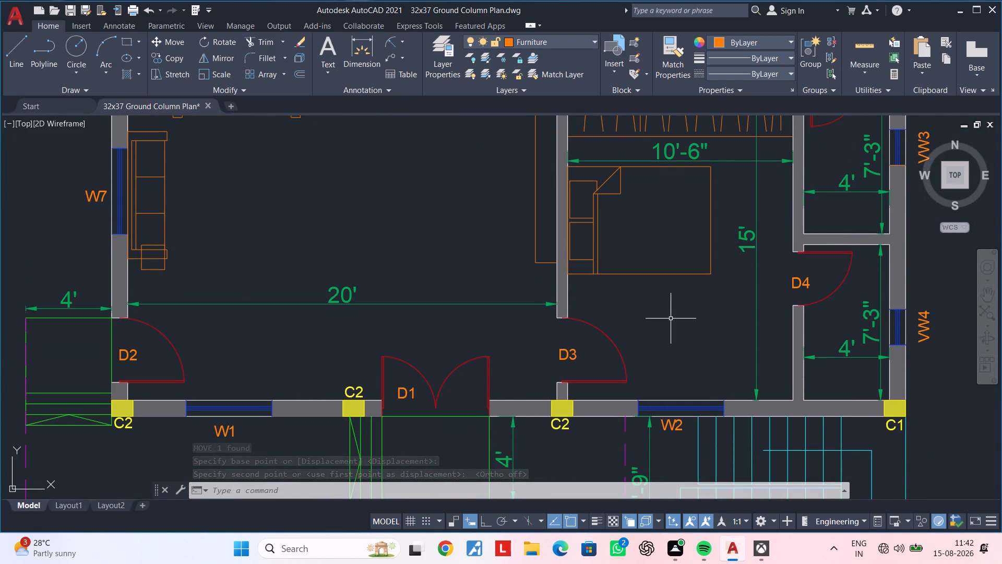
Copy the double-bordered rounded piece at the foot of the northern bedroom's bed into the empty space east of the plan.
{"action": "middle_click_drag", "start_coordinate": [679, 319], "coordinate": [595, 342]}
{"action": "middle_click_drag", "start_coordinate": [645, 319], "coordinate": [643, 414]}
{"action": "scroll", "coordinate": [659, 383], "scroll_direction": "down", "scroll_amount": 1}
{"action": "middle_click_drag", "start_coordinate": [659, 383], "coordinate": [661, 420]}
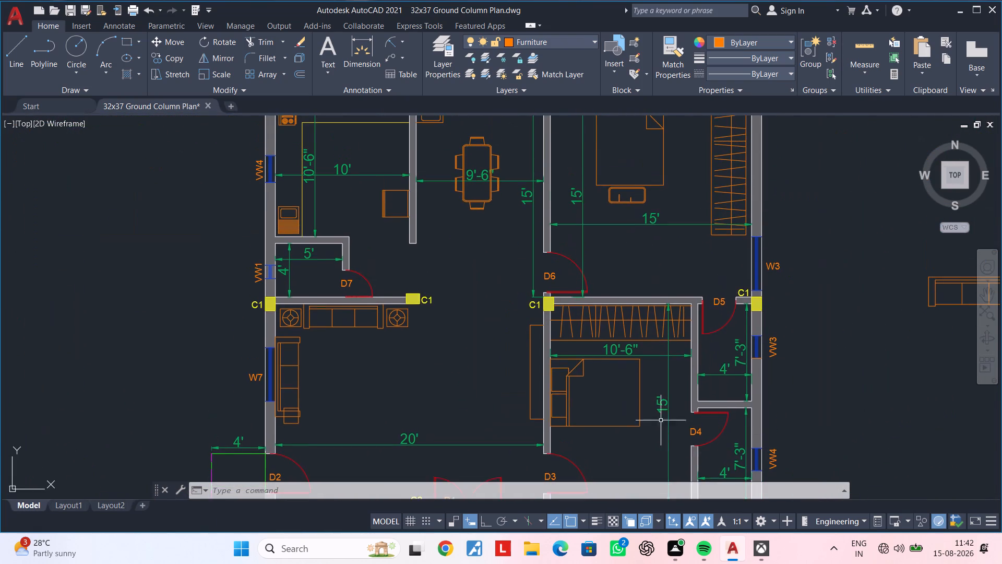
{"action": "scroll", "coordinate": [648, 208], "scroll_direction": "up", "scroll_amount": 2}
{"action": "middle_click_drag", "start_coordinate": [645, 193], "coordinate": [657, 278]}
{"action": "scroll", "coordinate": [661, 245], "scroll_direction": "up", "scroll_amount": 2}
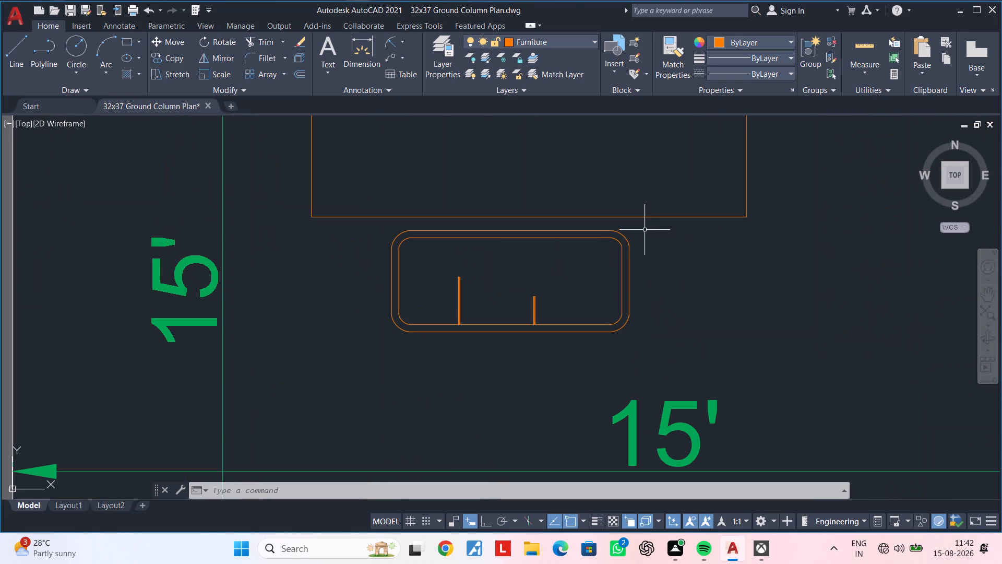
{"action": "left_click", "coordinate": [645, 230]}
{"action": "left_click", "coordinate": [364, 349]}
{"action": "scroll", "coordinate": [609, 348], "scroll_direction": "down", "scroll_amount": 2}
{"action": "middle_click_drag", "start_coordinate": [684, 339], "coordinate": [606, 224]}
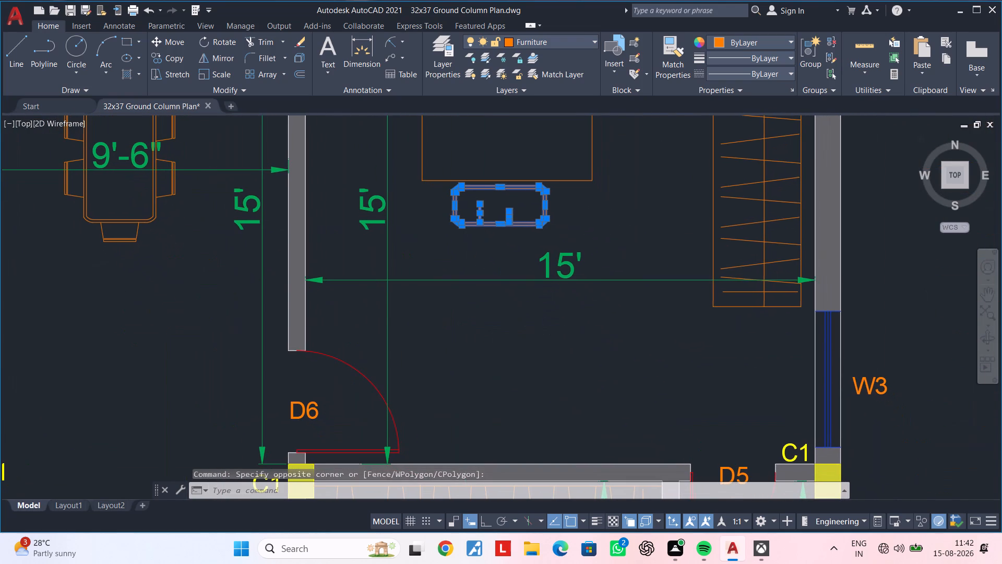
{"action": "key", "text": "c"}
{"action": "key", "text": "o"}
{"action": "key", "text": "space"}
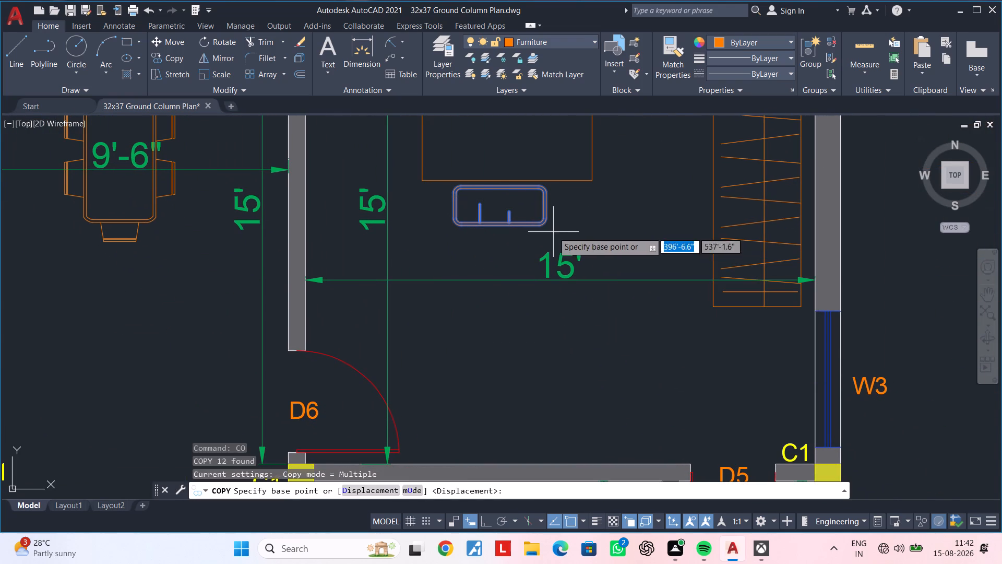
{"action": "left_click", "coordinate": [553, 232]}
{"action": "scroll", "coordinate": [627, 250], "scroll_direction": "down", "scroll_amount": 2}
{"action": "middle_click_drag", "start_coordinate": [663, 255], "coordinate": [557, 214]}
{"action": "double_click", "coordinate": [715, 206]}
{"action": "key", "text": "Escape"}
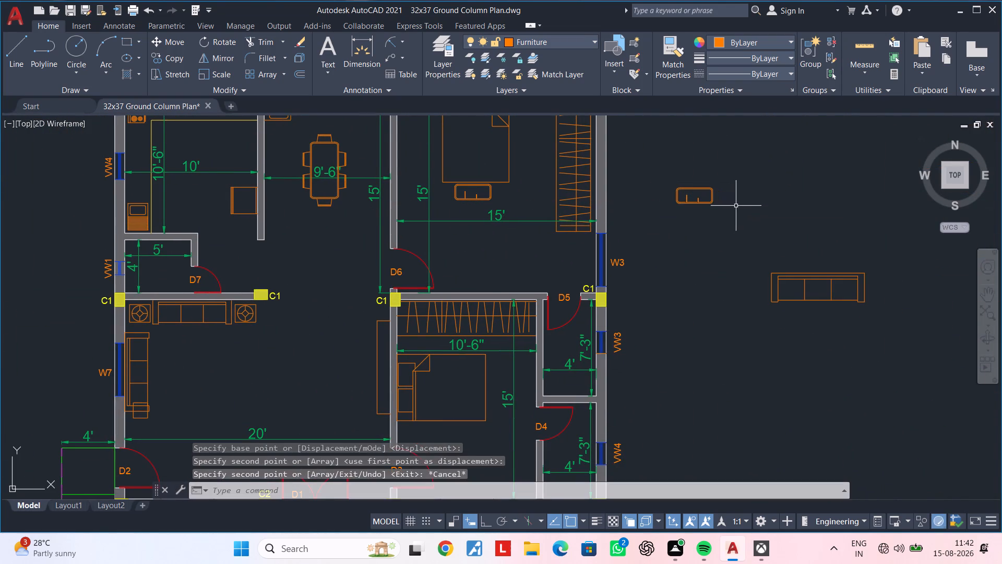
{"action": "key", "text": "Escape"}
{"action": "key", "text": "Escape"}
Rotate the copied rounded piece by 270° so that it stands upright with its short inner lines on the west side.
{"action": "left_click", "coordinate": [764, 143]}
{"action": "left_click", "coordinate": [670, 224]}
{"action": "type", "text": "ro"}
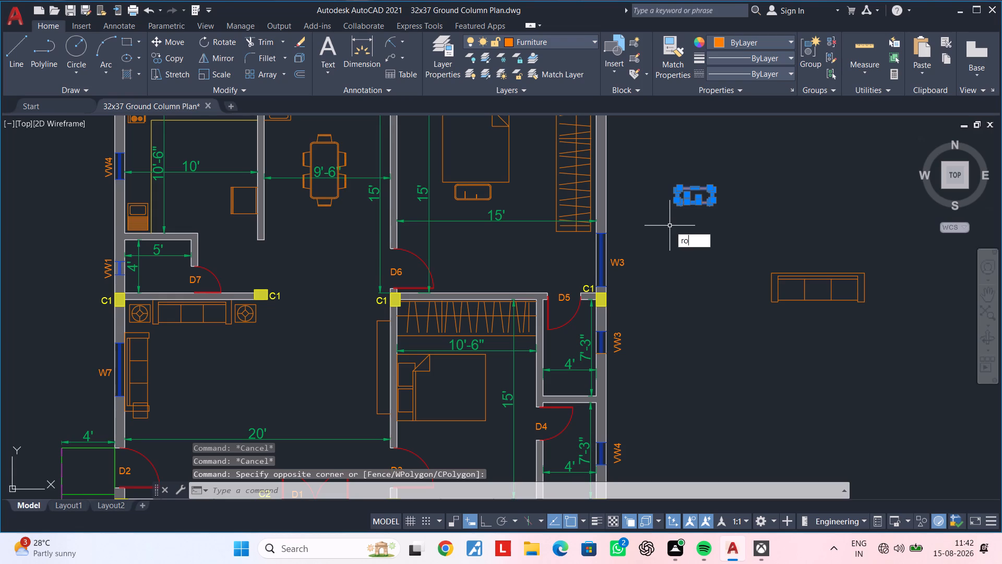
{"action": "key", "text": "space"}
{"action": "left_click", "coordinate": [702, 222]}
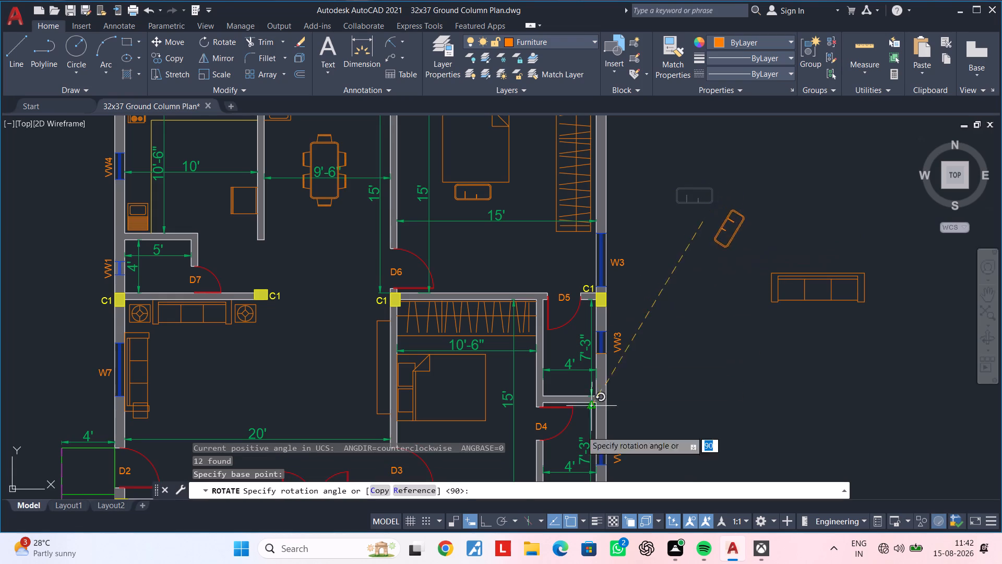
{"action": "left_click", "coordinate": [485, 521]}
{"action": "left_click", "coordinate": [719, 306]}
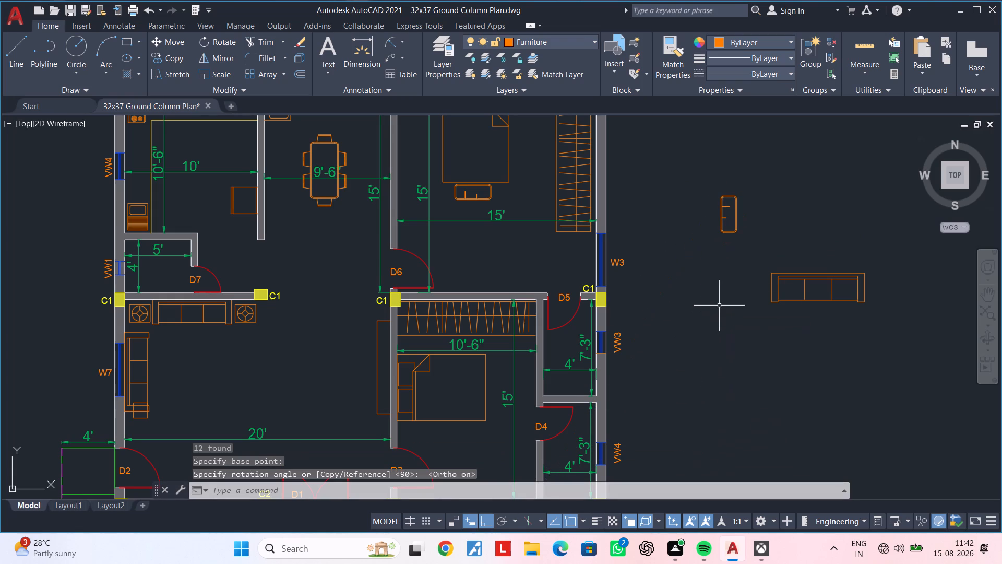
{"action": "key", "text": "Escape"}
Rotate the upright rounded piece 180° so that its short inner lines face east.
{"action": "left_click", "coordinate": [767, 170]}
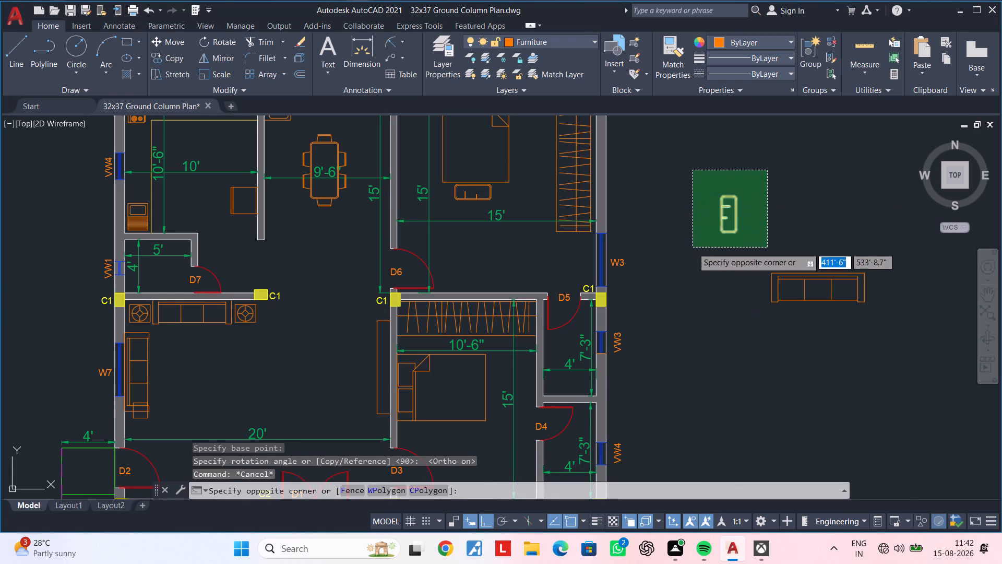
{"action": "left_click", "coordinate": [693, 248]}
{"action": "key", "text": "r"}
{"action": "key", "text": "o"}
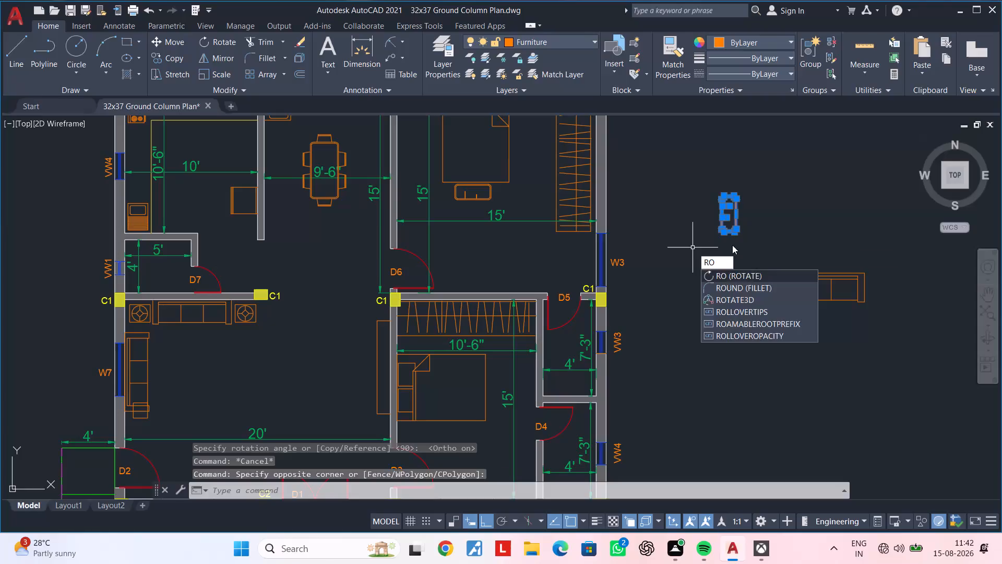
{"action": "key", "text": "space"}
{"action": "left_click", "coordinate": [738, 241]}
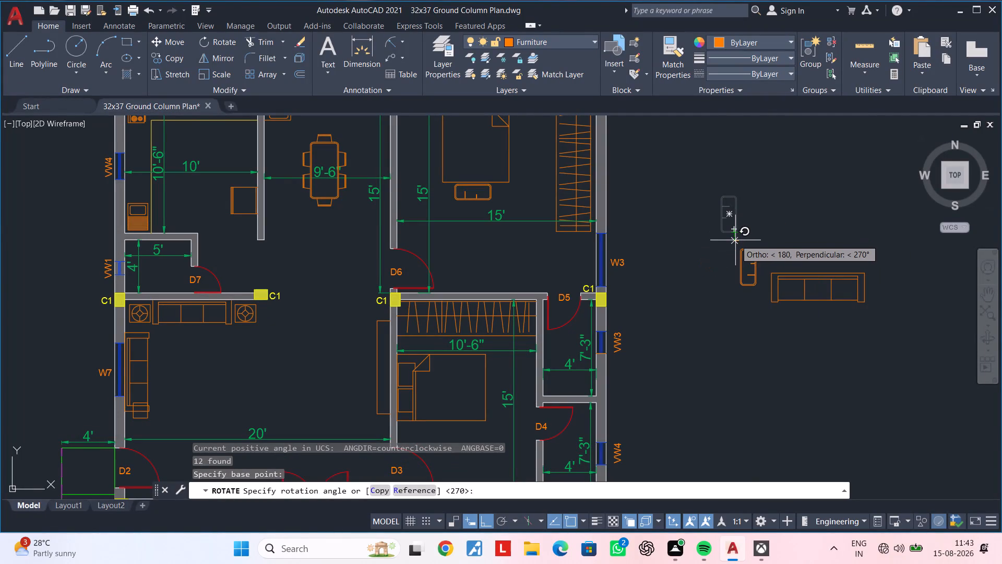
{"action": "left_click", "coordinate": [736, 241]}
Move the upright rounded piece into the 10'-6" wide bedroom, just east of the foot of the bed.
{"action": "left_click", "coordinate": [768, 230]}
{"action": "left_click", "coordinate": [718, 308]}
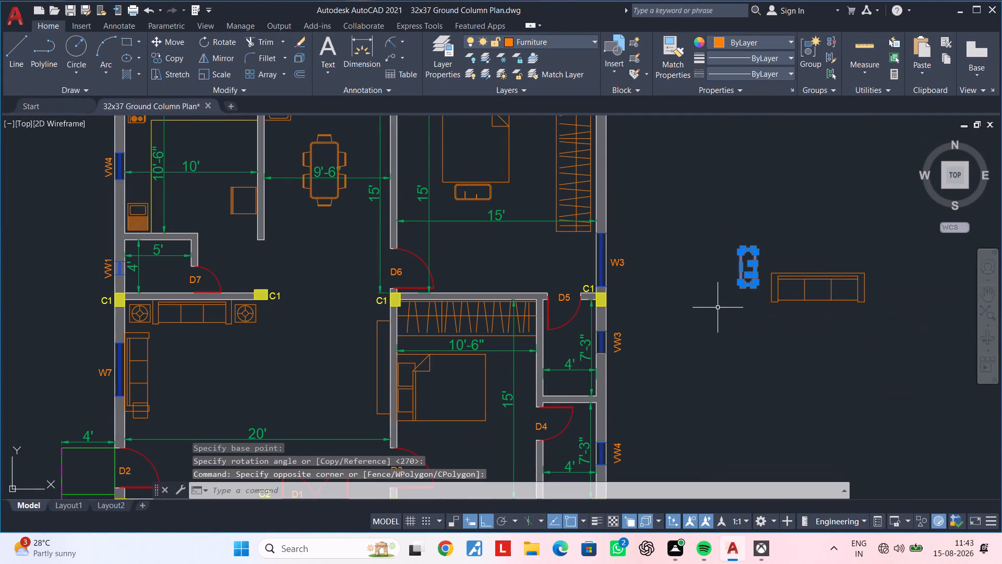
{"action": "type", "text": "m"}
{"action": "key", "text": "space"}
{"action": "left_click", "coordinate": [744, 283]}
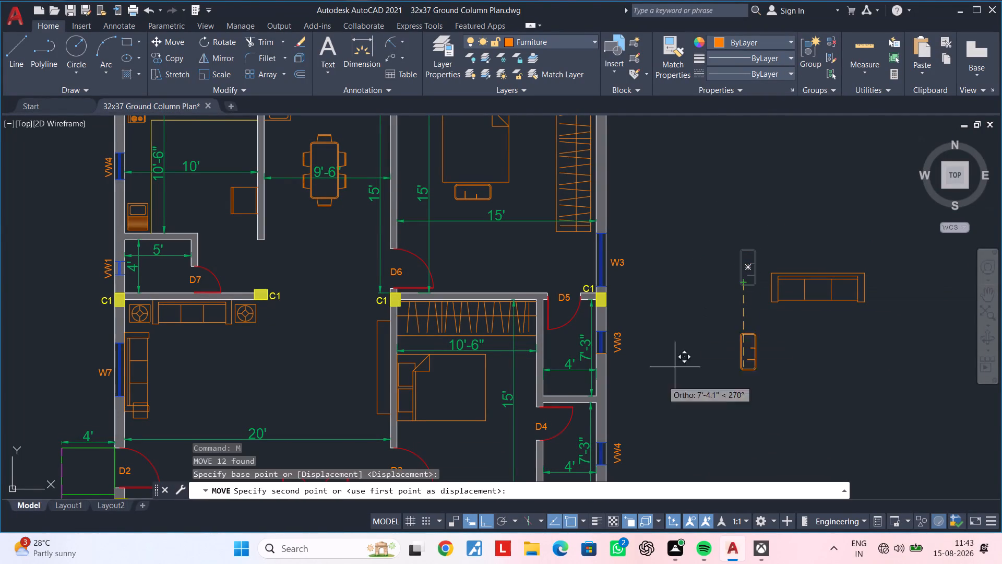
{"action": "scroll", "coordinate": [636, 394], "scroll_direction": "down", "scroll_amount": 1}
{"action": "middle_click_drag", "start_coordinate": [636, 393], "coordinate": [745, 298]}
{"action": "left_click", "coordinate": [483, 515]}
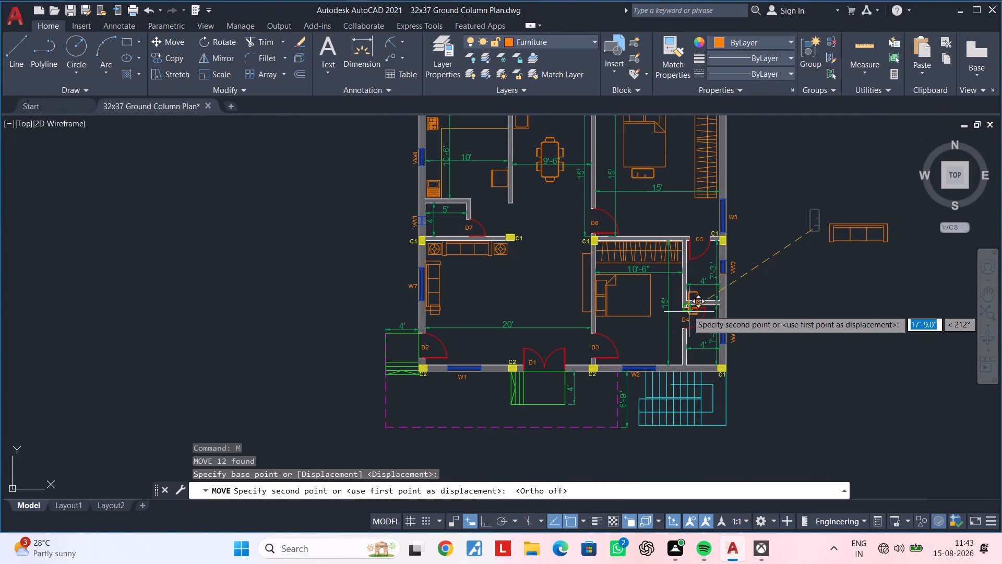
{"action": "scroll", "coordinate": [661, 303], "scroll_direction": "up", "scroll_amount": 4}
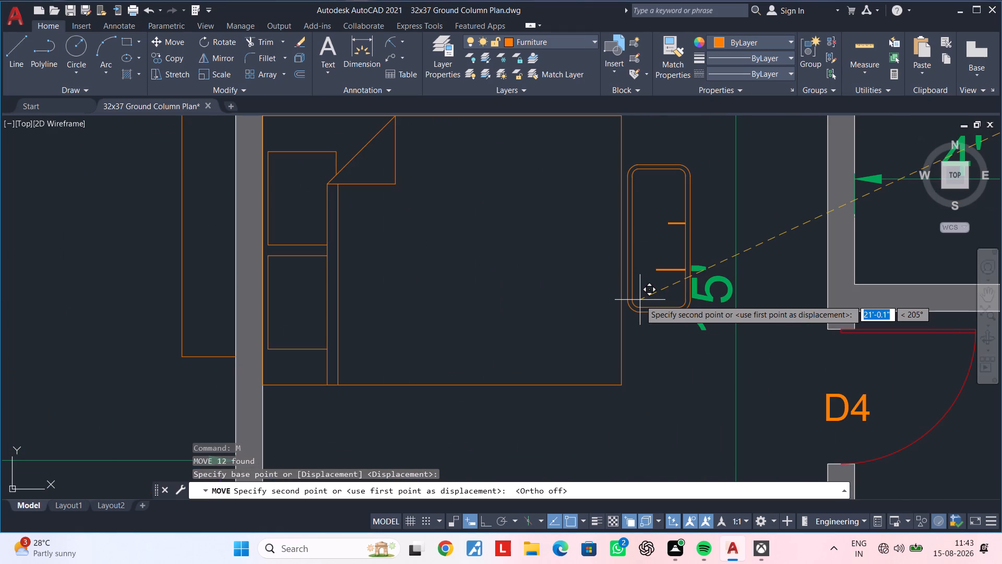
{"action": "left_click", "coordinate": [640, 300]}
{"action": "scroll", "coordinate": [637, 325], "scroll_direction": "down", "scroll_amount": 3}
{"action": "middle_click_drag", "start_coordinate": [643, 353], "coordinate": [693, 302]}
{"action": "key", "text": "Escape"}
{"action": "key", "text": "Escape"}
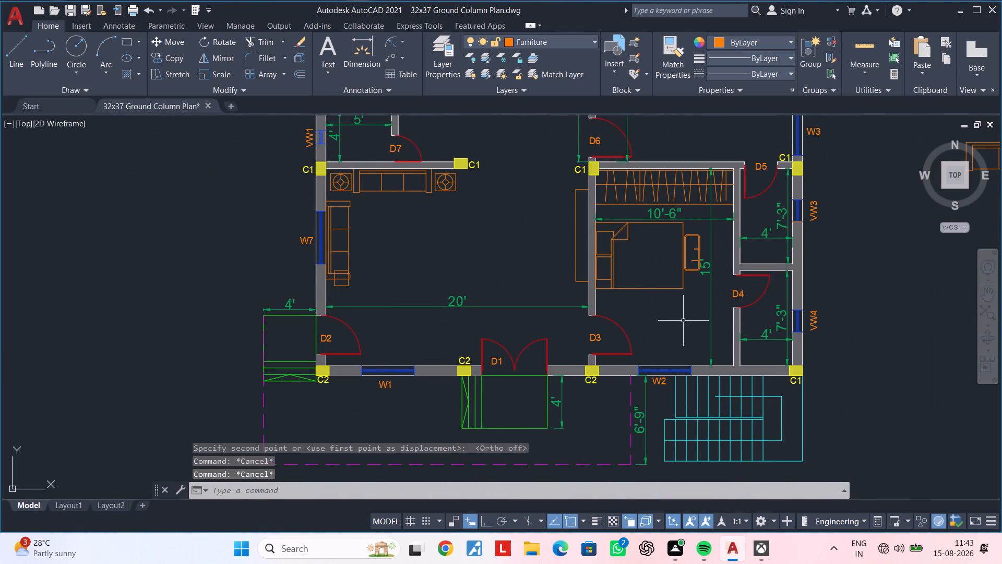
{"action": "middle_click_drag", "start_coordinate": [683, 321], "coordinate": [674, 344]}
{"action": "key", "text": "Escape"}
{"action": "key", "text": "Escape"}
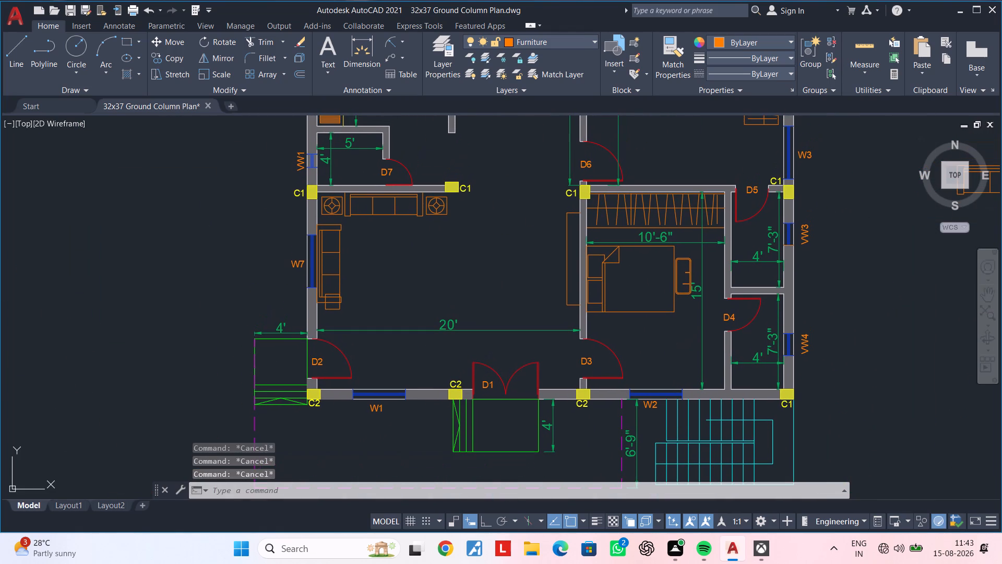
Make Text the current layer.
{"action": "middle_click_drag", "start_coordinate": [738, 301], "coordinate": [669, 334]}
{"action": "middle_click_drag", "start_coordinate": [629, 357], "coordinate": [722, 336]}
{"action": "key", "text": "Escape"}
{"action": "key", "text": "Escape"}
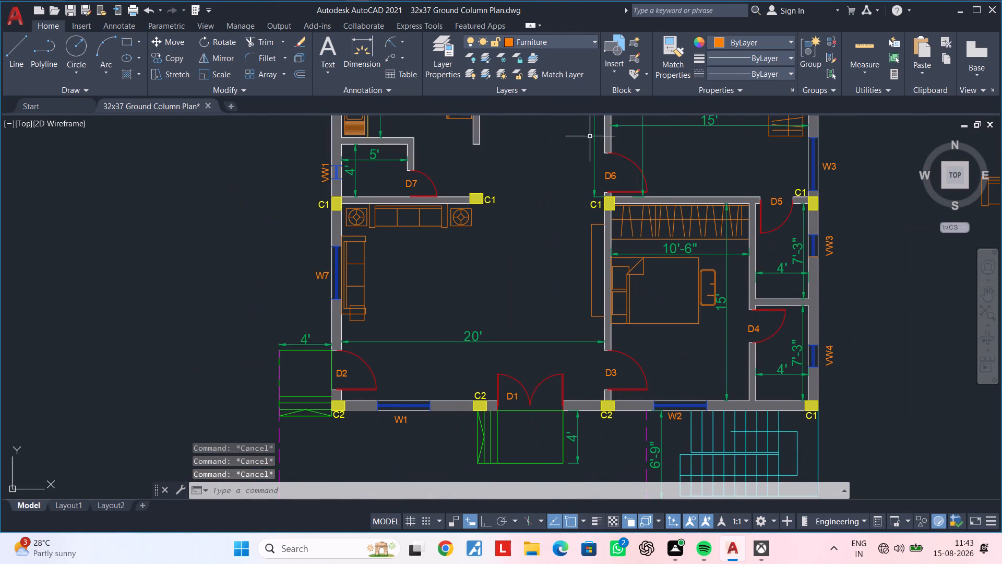
{"action": "left_click", "coordinate": [589, 43]}
{"action": "left_click", "coordinate": [559, 171]}
Place the multiline text KITCHEN in the 10' wide kitchen, just south of the counter line.
{"action": "middle_click_drag", "start_coordinate": [509, 253], "coordinate": [531, 406]}
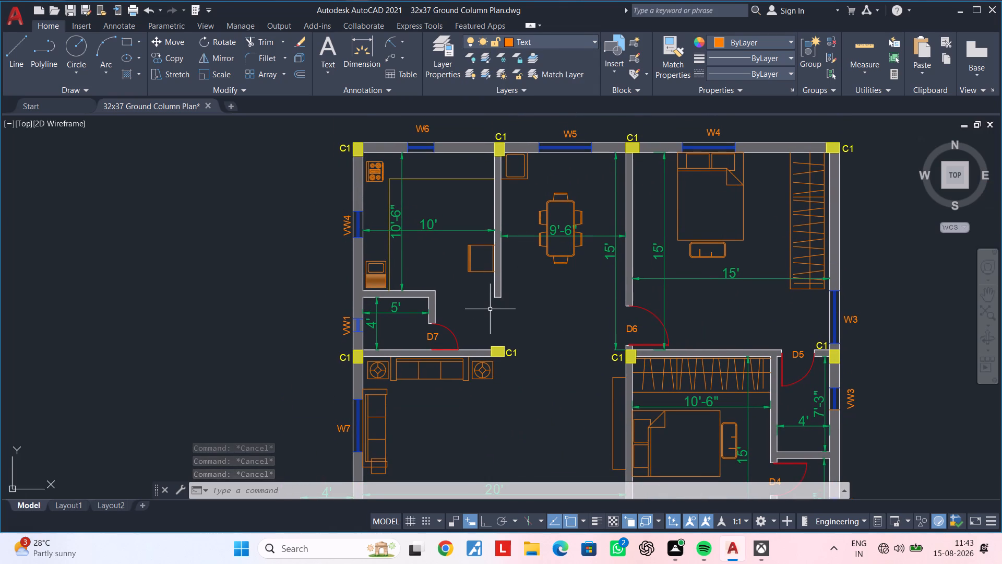
{"action": "middle_click_drag", "start_coordinate": [516, 375], "coordinate": [516, 355]}
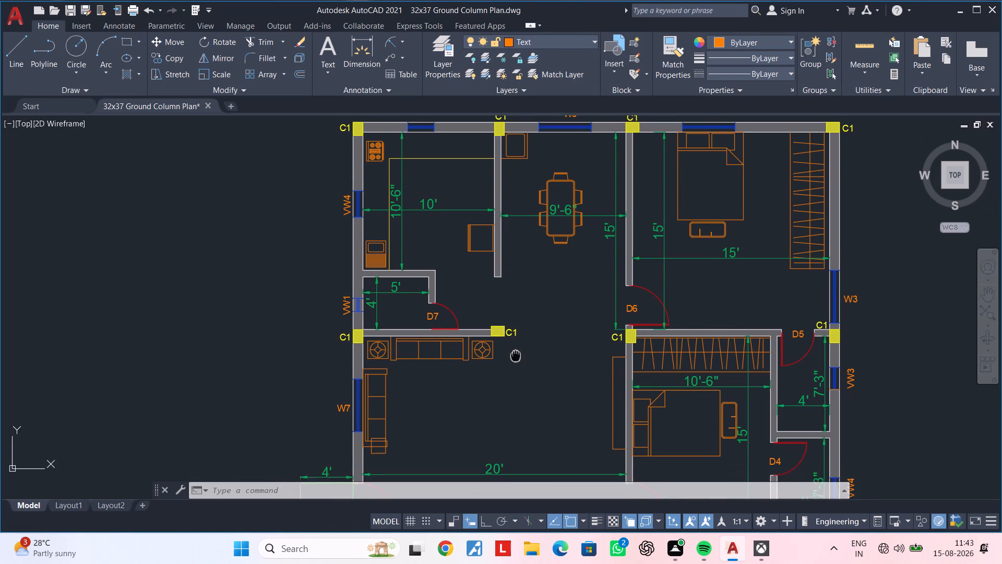
{"action": "middle_click_drag", "start_coordinate": [516, 355], "coordinate": [516, 351]}
{"action": "middle_click_drag", "start_coordinate": [541, 345], "coordinate": [567, 300]}
{"action": "middle_click_drag", "start_coordinate": [572, 316], "coordinate": [595, 254]}
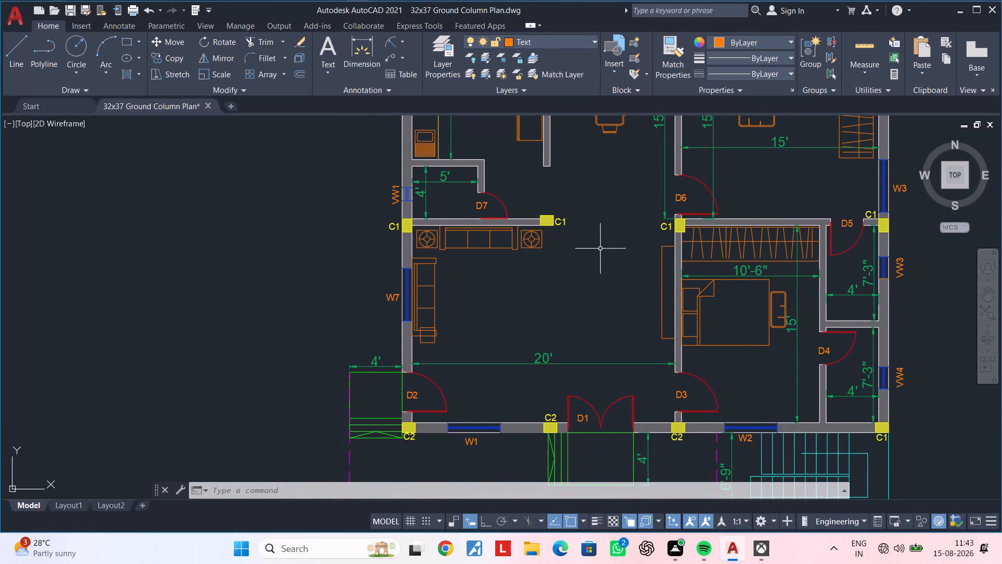
{"action": "middle_click_drag", "start_coordinate": [599, 275], "coordinate": [626, 404]}
{"action": "middle_click_drag", "start_coordinate": [619, 349], "coordinate": [619, 395]}
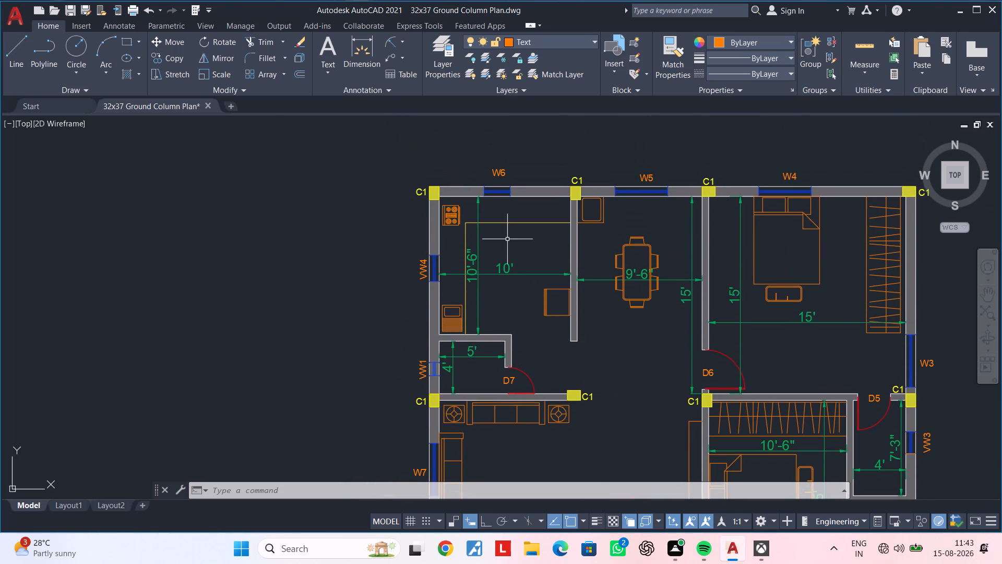
{"action": "scroll", "coordinate": [508, 239], "scroll_direction": "up", "scroll_amount": 2}
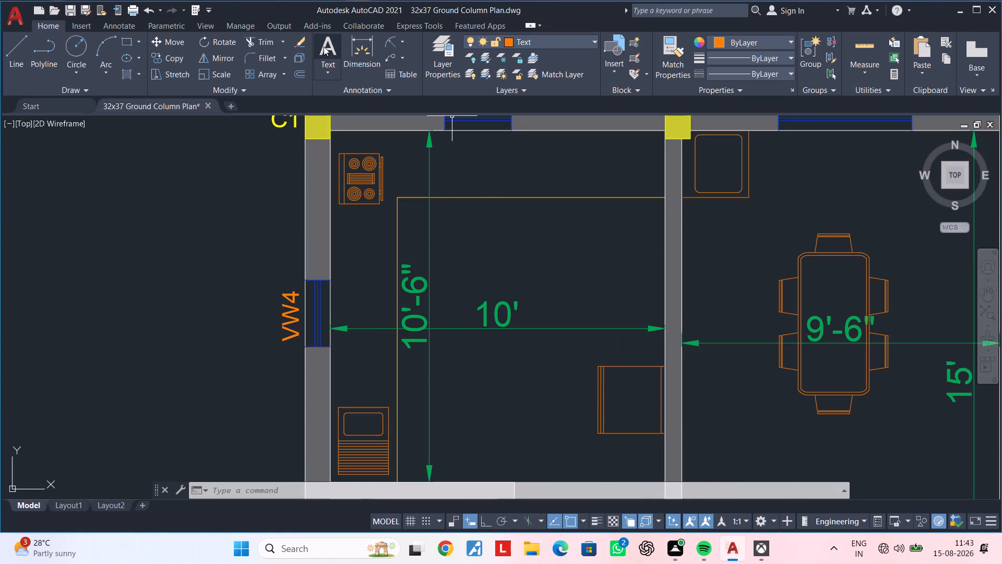
{"action": "left_click", "coordinate": [324, 46]}
{"action": "left_click", "coordinate": [467, 220]}
{"action": "left_click", "coordinate": [496, 264]}
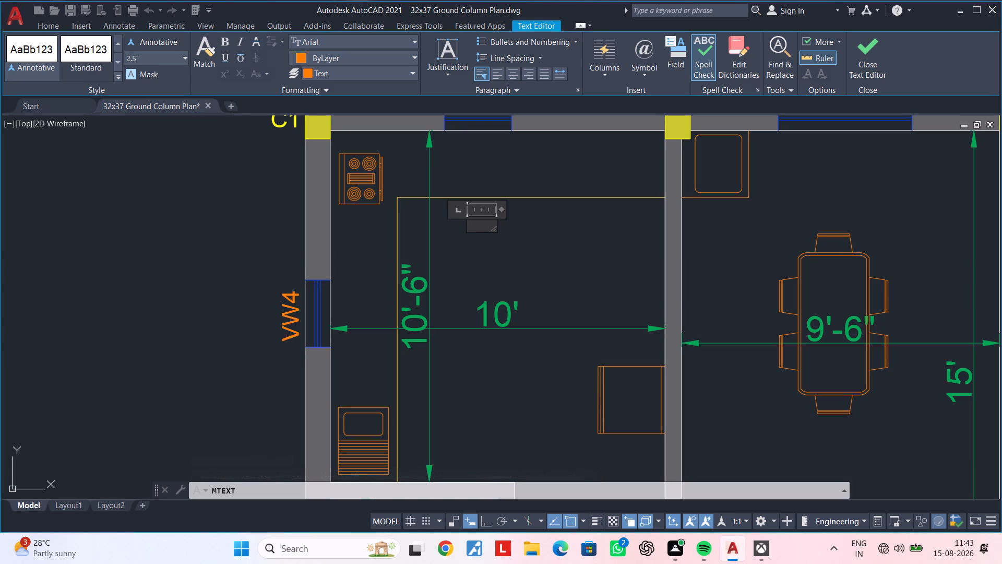
{"action": "type", "text": "KITCHEN"}
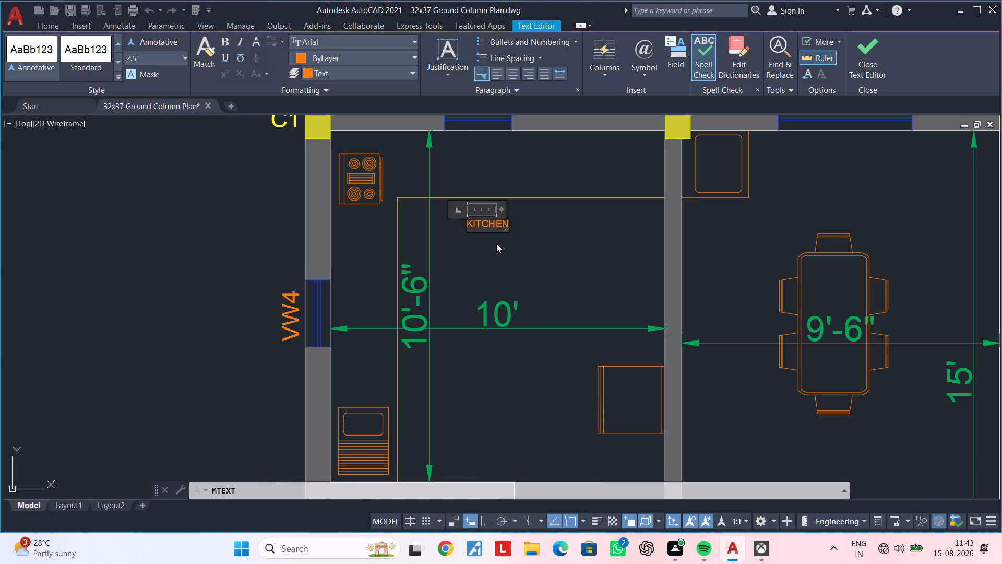
{"action": "left_click", "coordinate": [496, 243]}
{"action": "key", "text": "Escape"}
Set the KITCHEN label's text height to 6" in its properties.
{"action": "left_click", "coordinate": [498, 226]}
{"action": "right_click_drag", "start_coordinate": [491, 234], "coordinate": [486, 244]}
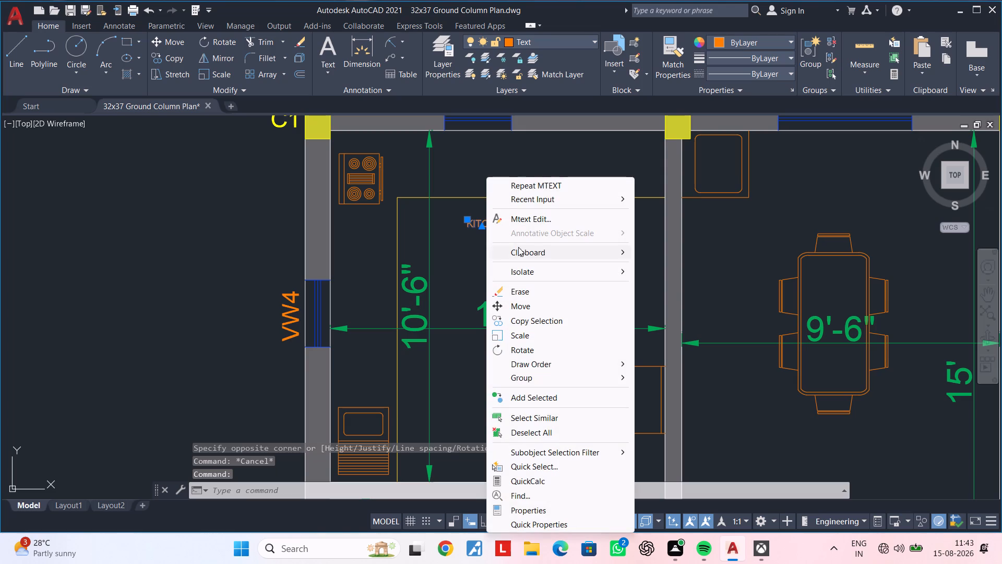
{"action": "left_click", "coordinate": [544, 508]}
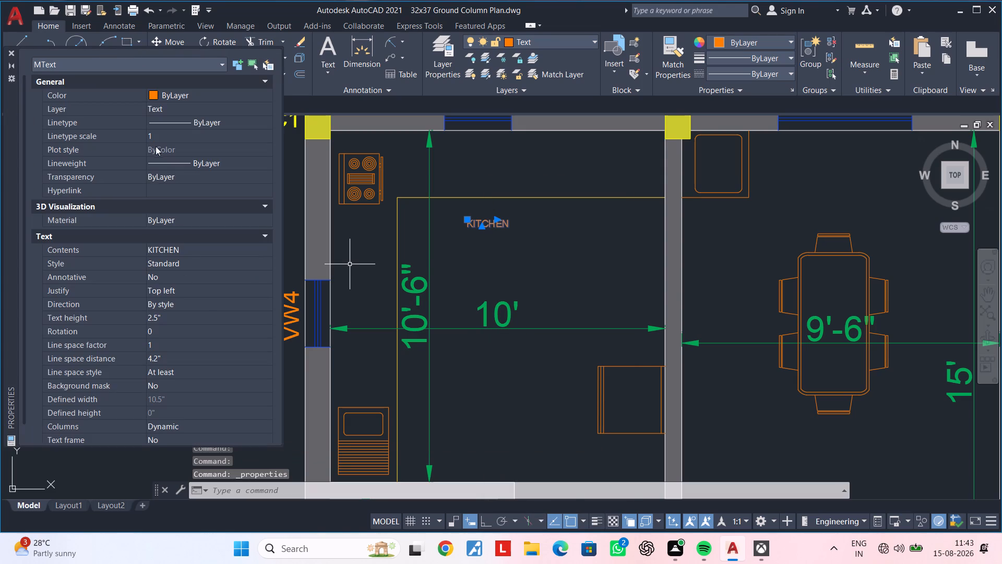
{"action": "left_click_drag", "start_coordinate": [172, 318], "coordinate": [133, 323]}
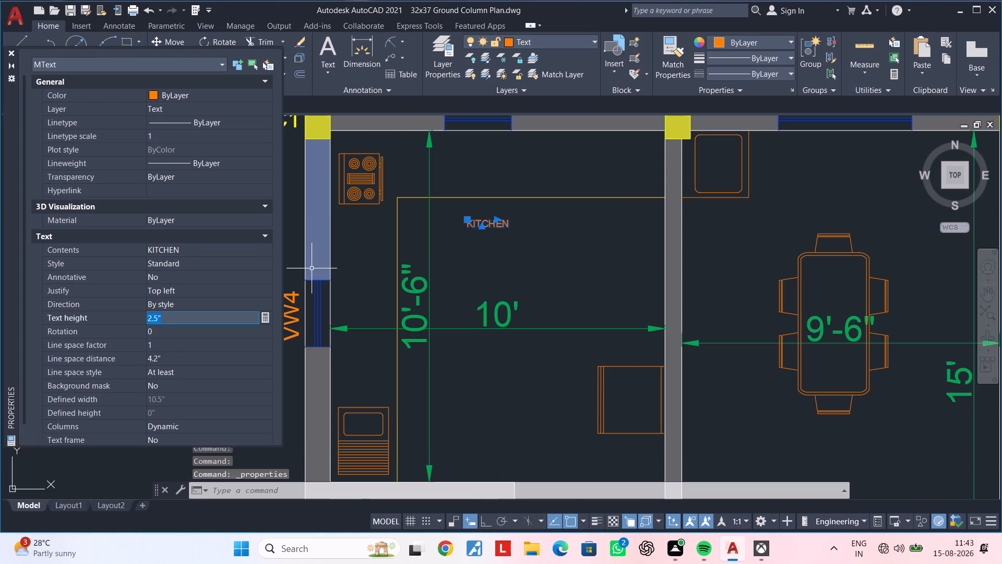
{"action": "key", "text": "BackSpace"}
{"action": "type", "text": "6\""}
{"action": "key", "text": "Return"}
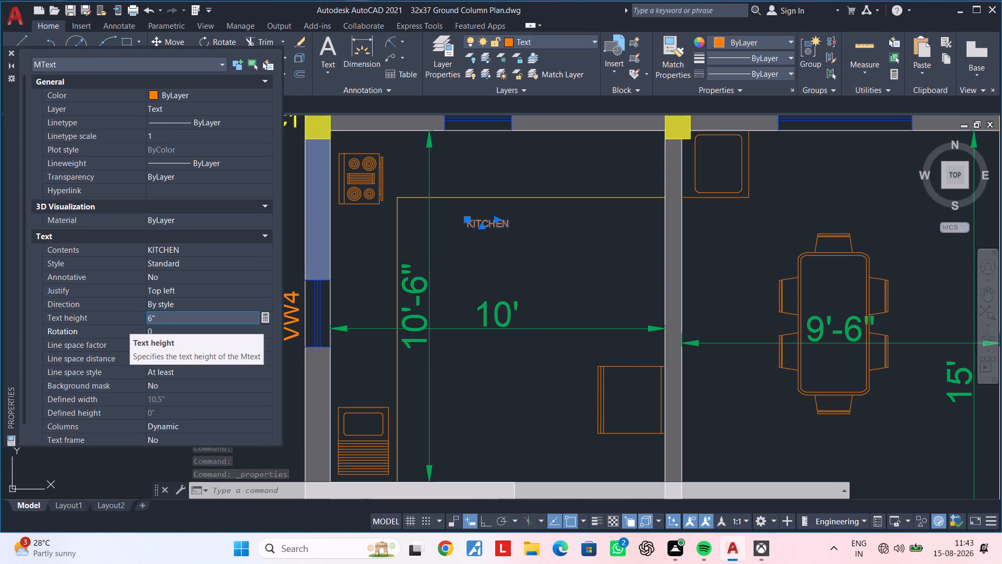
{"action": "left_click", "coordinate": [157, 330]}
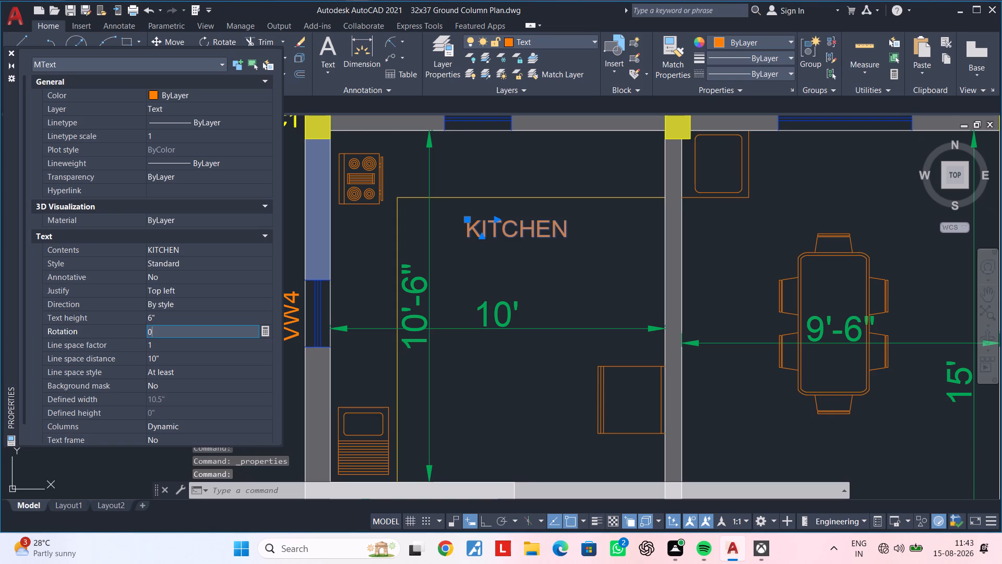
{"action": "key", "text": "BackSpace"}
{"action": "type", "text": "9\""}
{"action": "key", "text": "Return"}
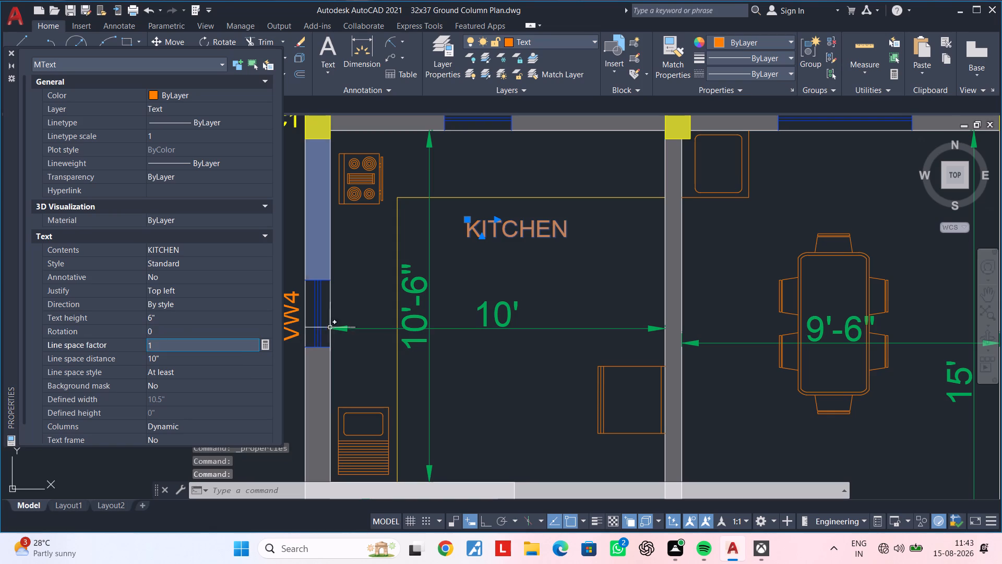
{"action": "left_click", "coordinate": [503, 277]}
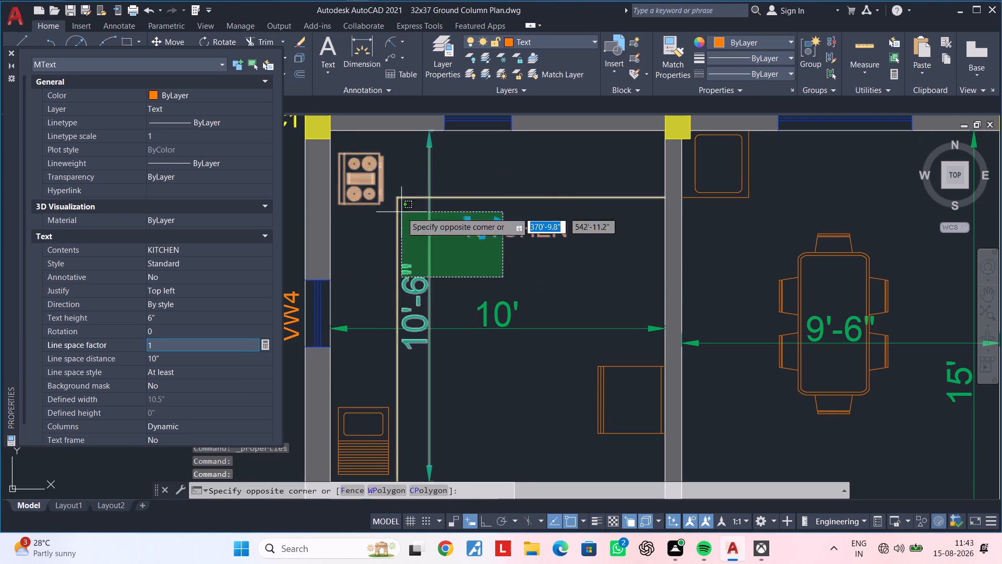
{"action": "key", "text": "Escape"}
Set the KITCHEN label's text height to 9" and close its properties.
{"action": "left_click", "coordinate": [170, 314]}
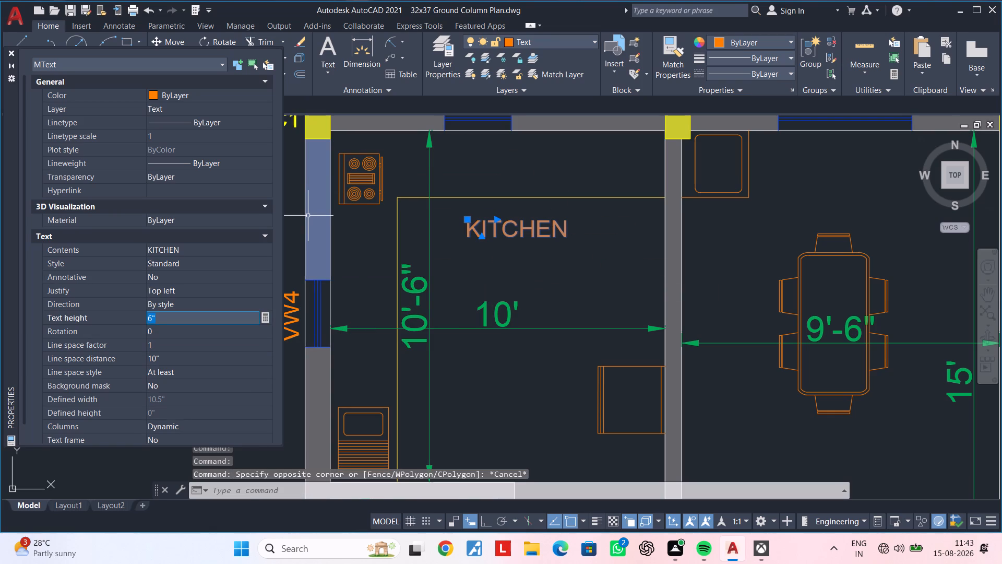
{"action": "key", "text": "BackSpace"}
{"action": "type", "text": "9\""}
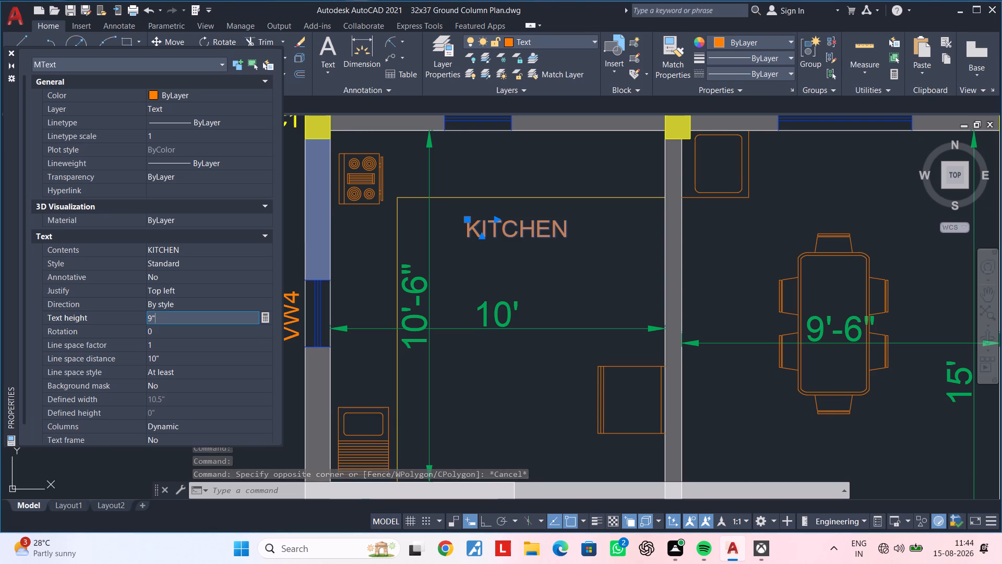
{"action": "key", "text": "Return"}
{"action": "key", "text": "Escape"}
{"action": "key", "text": "Escape"}
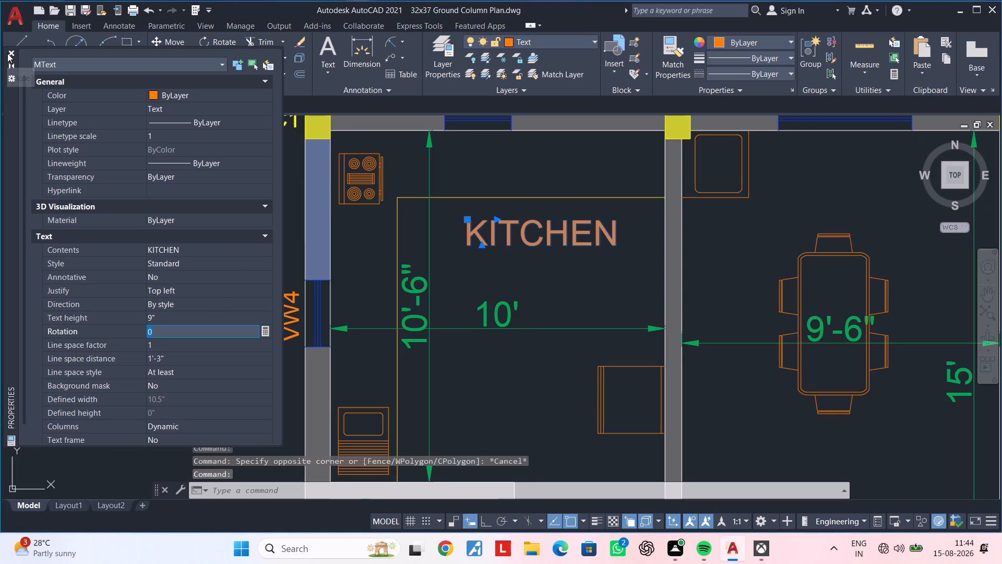
{"action": "left_click", "coordinate": [9, 53]}
{"action": "scroll", "coordinate": [52, 128], "scroll_direction": "down", "scroll_amount": 2}
{"action": "key", "text": "Escape"}
{"action": "key", "text": "Escape"}
{"action": "key", "text": "Escape"}
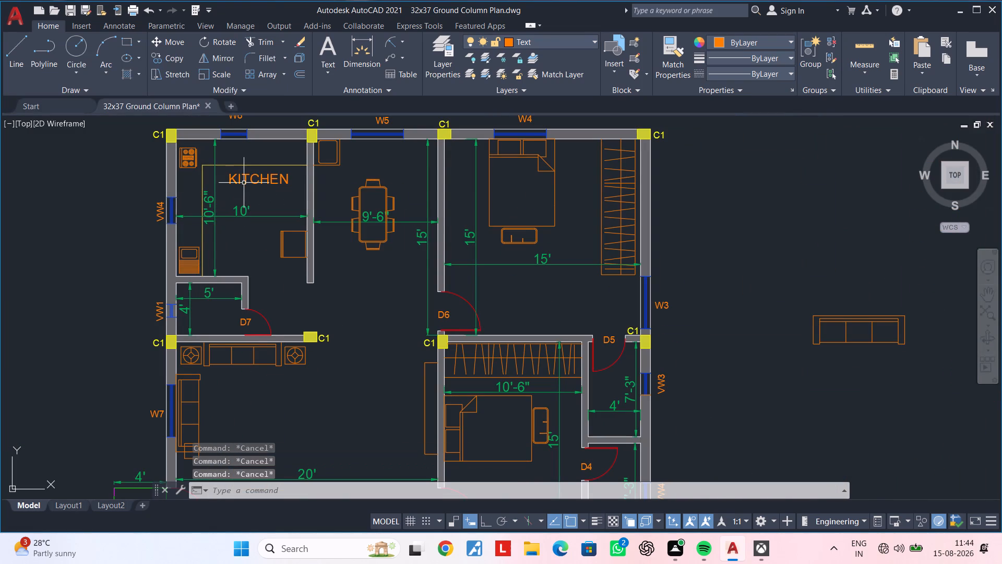
Move the KITCHEN label slightly south within the kitchen, keeping it above the 10' dimension.
{"action": "left_click", "coordinate": [244, 180]}
{"action": "type", "text": "M"}
{"action": "key", "text": "space"}
{"action": "left_click", "coordinate": [245, 183]}
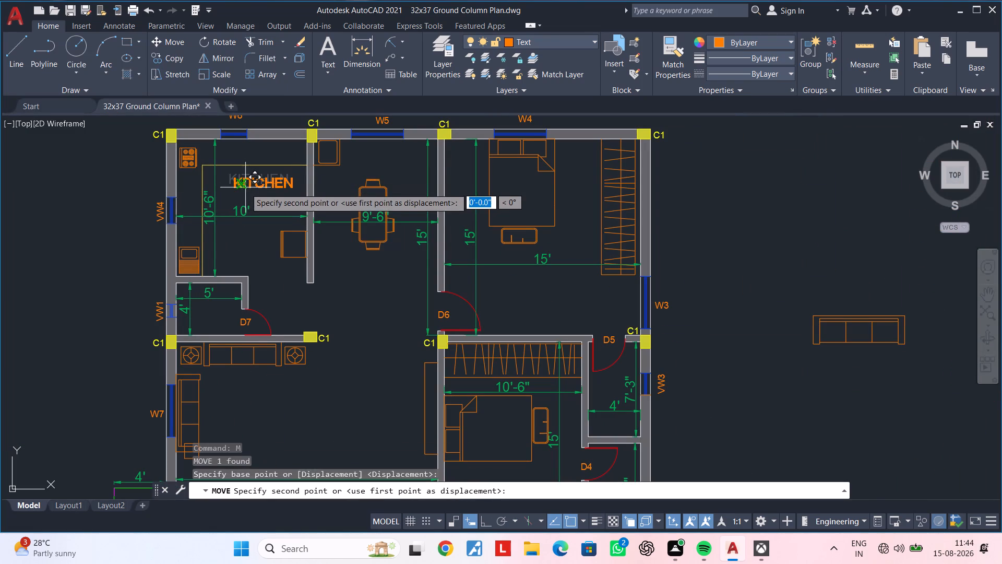
{"action": "left_click", "coordinate": [243, 194]}
{"action": "scroll", "coordinate": [268, 212], "scroll_direction": "down", "scroll_amount": 2}
{"action": "middle_click_drag", "start_coordinate": [275, 239], "coordinate": [297, 233]}
{"action": "key", "text": "Escape"}
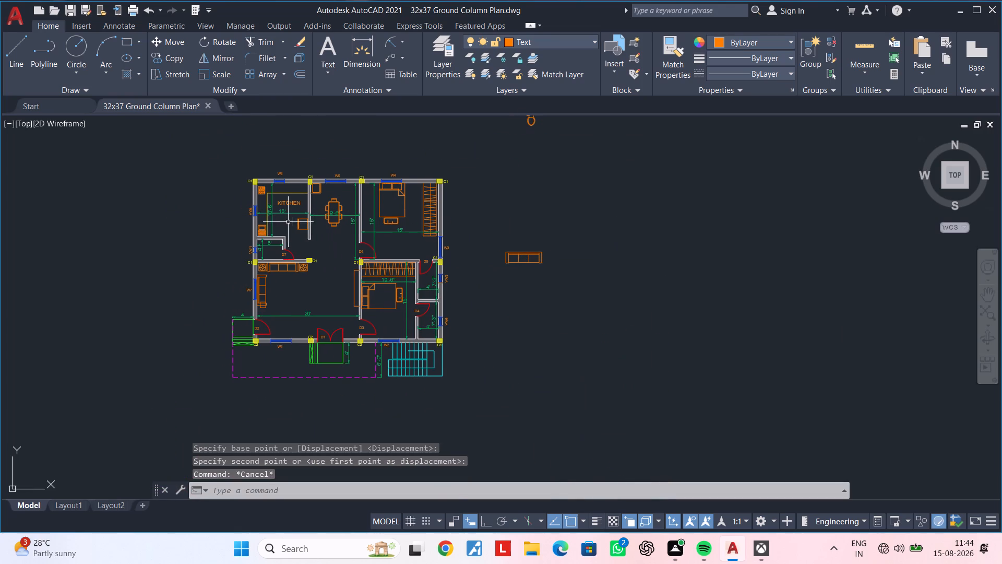
Start copying the KITCHEN label and place the first copy just south of the dining table.
{"action": "middle_click_drag", "start_coordinate": [288, 224], "coordinate": [337, 216]}
{"action": "scroll", "coordinate": [335, 217], "scroll_direction": "up", "scroll_amount": 1}
{"action": "middle_click_drag", "start_coordinate": [342, 229], "coordinate": [335, 240]}
{"action": "key", "text": "Escape"}
{"action": "key", "text": "Escape"}
{"action": "left_click", "coordinate": [322, 193]}
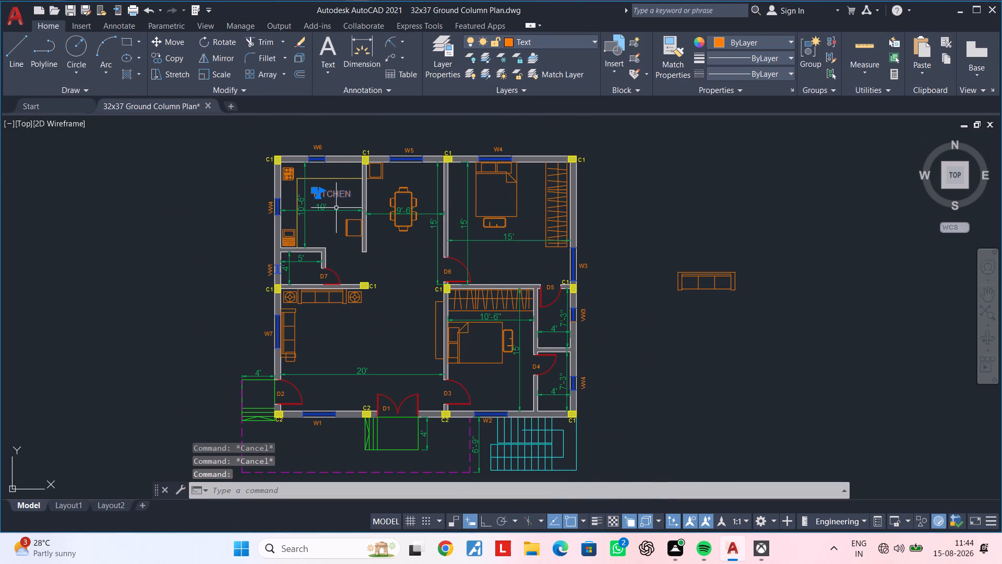
{"action": "type", "text": "CO"}
{"action": "key", "text": "space"}
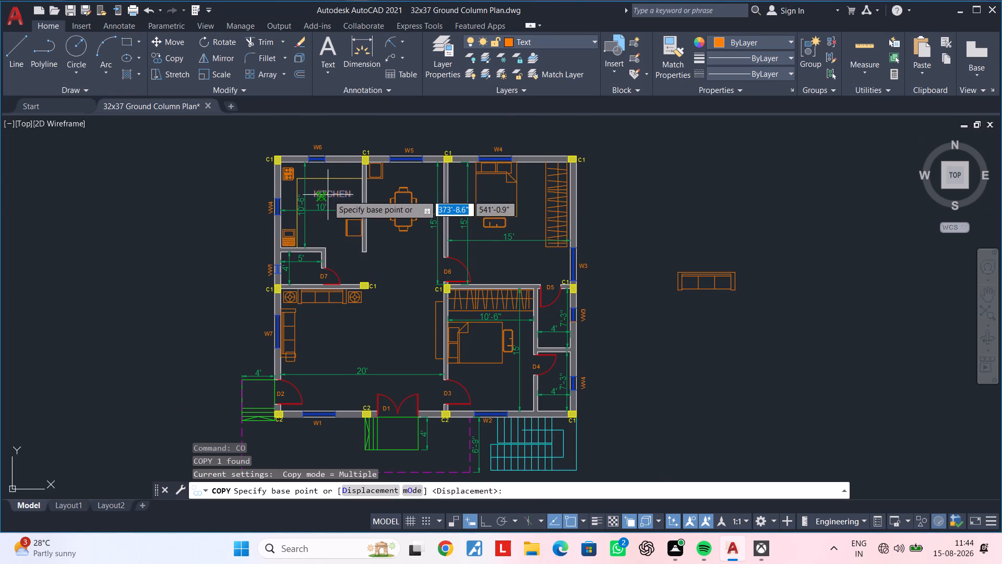
{"action": "left_click", "coordinate": [332, 196]}
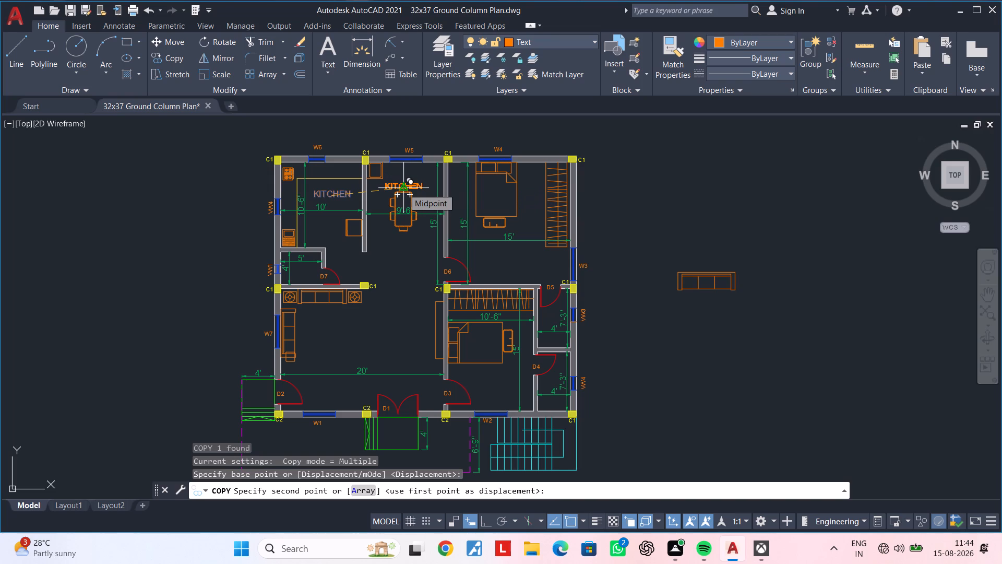
{"action": "scroll", "coordinate": [407, 238], "scroll_direction": "up", "scroll_amount": 2}
{"action": "left_click", "coordinate": [398, 250]}
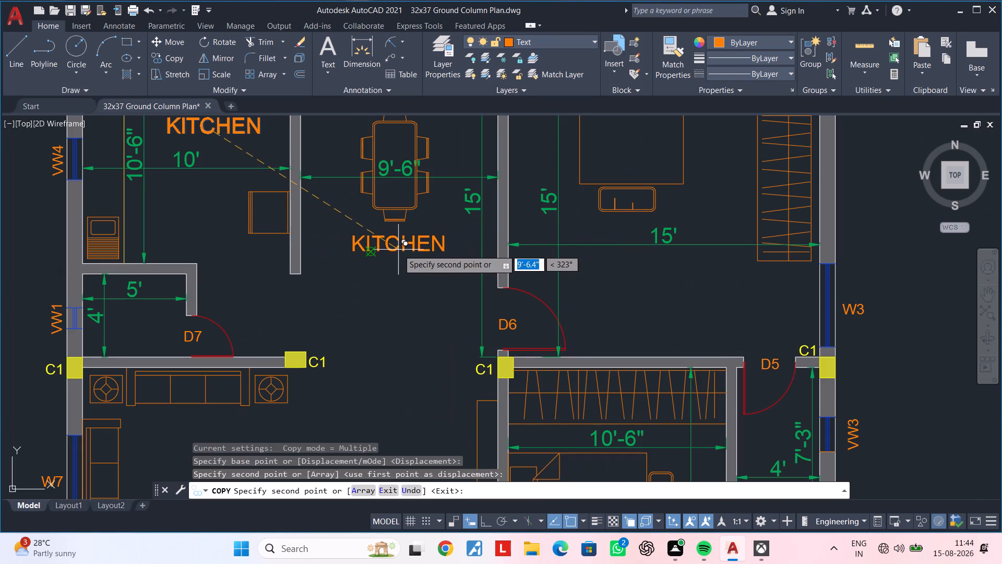
Place further copies of the KITCHEN label in the 5' by 4' room behind door D7 and in the 20' wide living room.
{"action": "middle_click_drag", "start_coordinate": [365, 308], "coordinate": [420, 289]}
{"action": "middle_click_drag", "start_coordinate": [381, 308], "coordinate": [520, 275]}
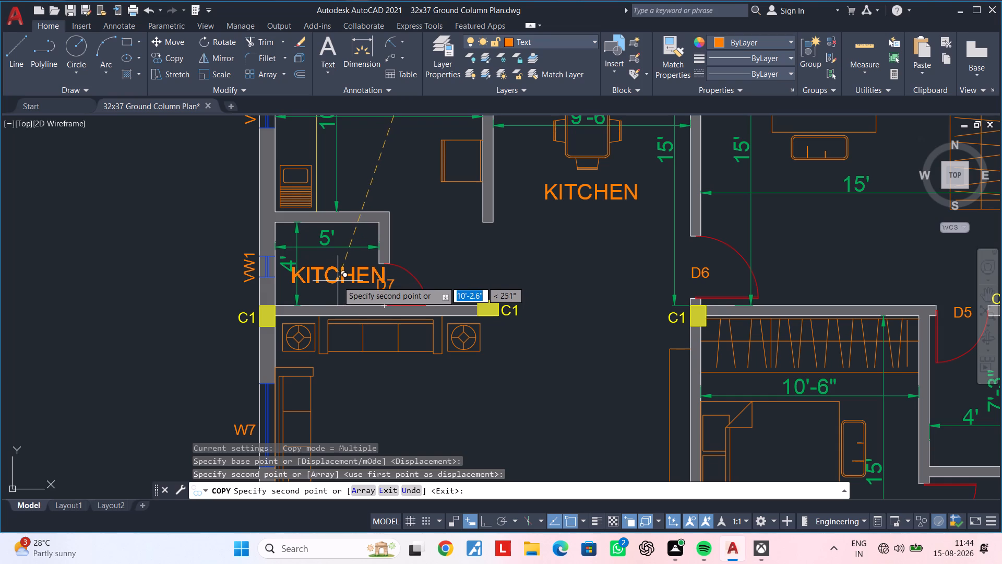
{"action": "left_click", "coordinate": [349, 279]}
{"action": "middle_click_drag", "start_coordinate": [542, 300], "coordinate": [516, 229]}
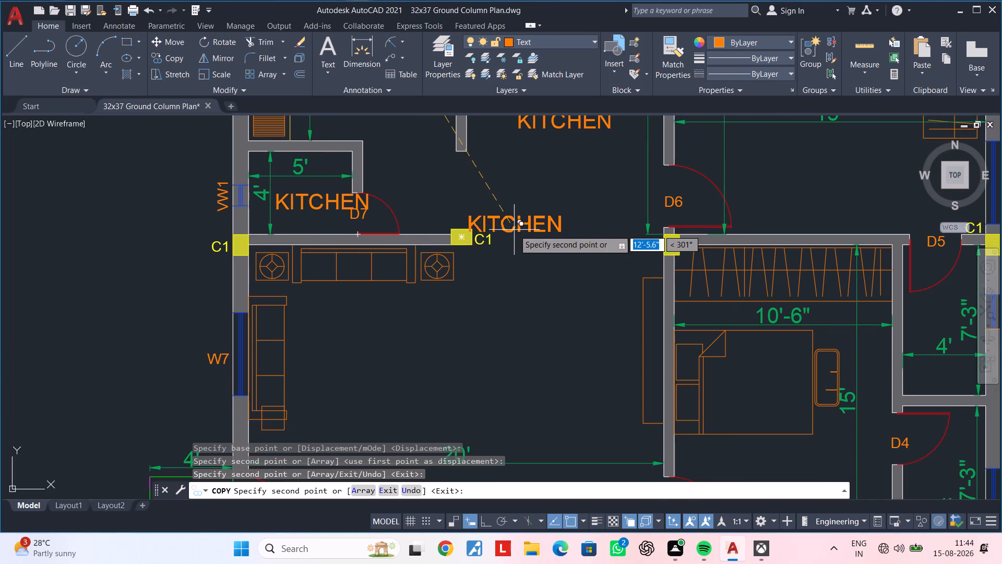
{"action": "scroll", "coordinate": [459, 355], "scroll_direction": "down", "scroll_amount": 1}
{"action": "middle_click_drag", "start_coordinate": [468, 340], "coordinate": [494, 239]}
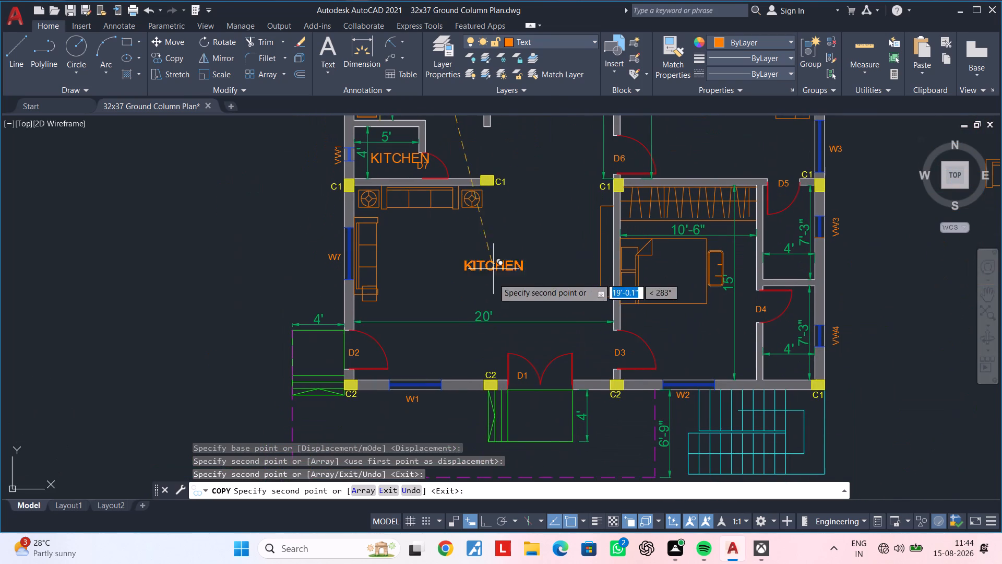
{"action": "left_click", "coordinate": [473, 290]}
Place a last copy of the KITCHEN label in the 15' wide northern bedroom, just south of the bed's foot piece.
{"action": "middle_click_drag", "start_coordinate": [518, 276], "coordinate": [336, 365]}
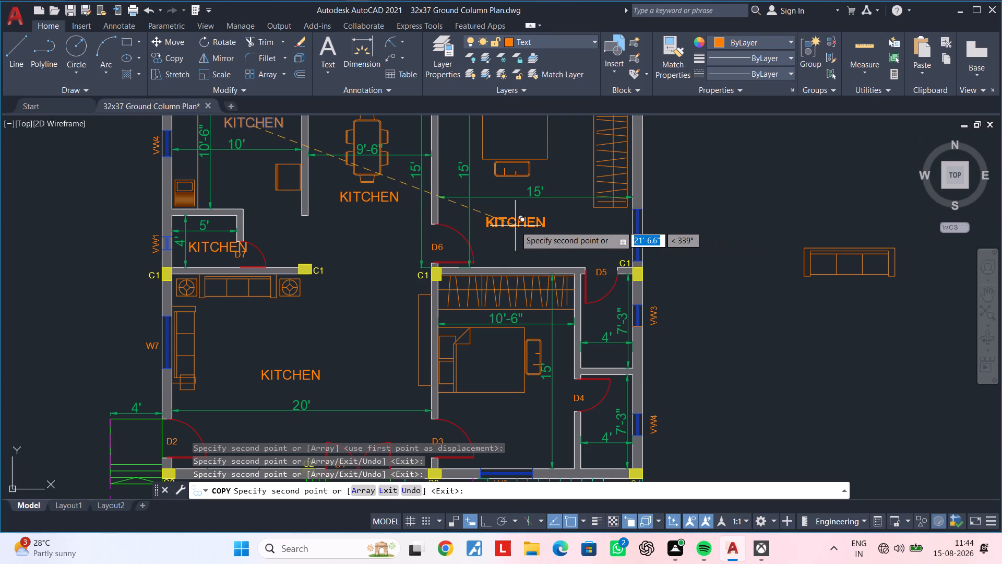
{"action": "scroll", "coordinate": [514, 219], "scroll_direction": "up", "scroll_amount": 1}
{"action": "middle_click_drag", "start_coordinate": [514, 219], "coordinate": [515, 299]}
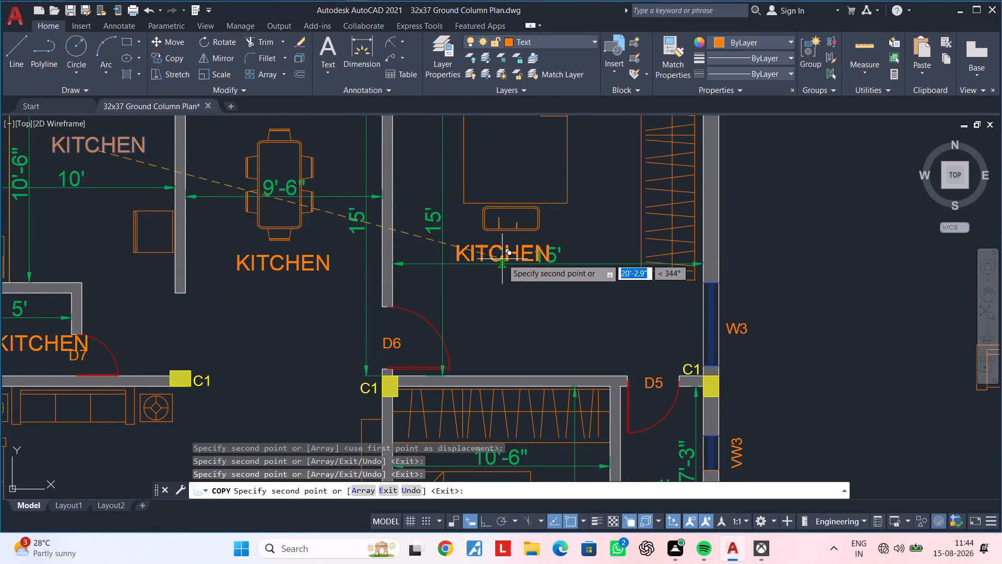
{"action": "left_click", "coordinate": [502, 257]}
{"action": "middle_click_drag", "start_coordinate": [519, 322], "coordinate": [524, 198]}
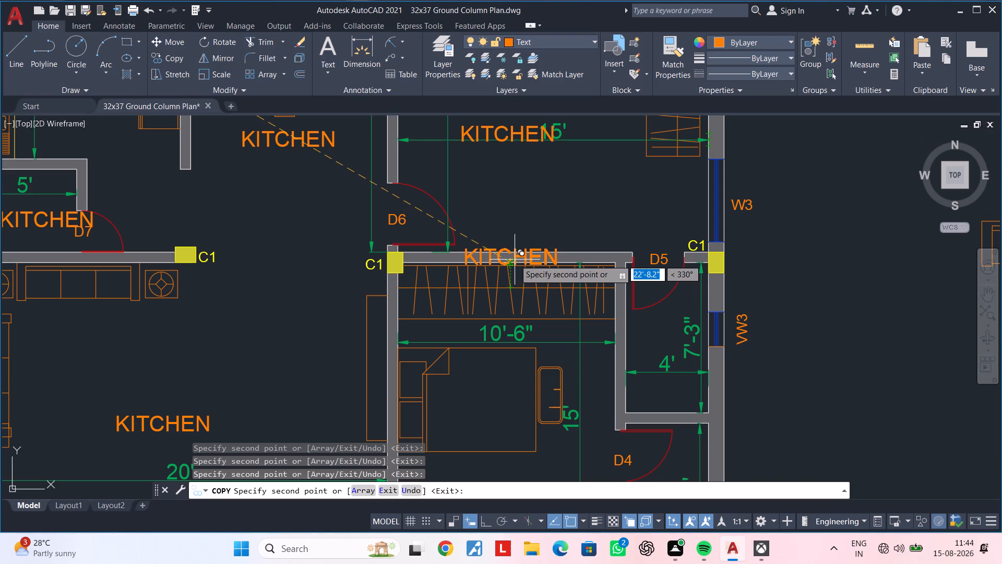
{"action": "key", "text": "Escape"}
{"action": "key", "text": "Escape"}
{"action": "key", "text": "Escape"}
Move the northern bedroom's horizontal 15' dimension about 9" south, away from the KITCHEN label.
{"action": "middle_click_drag", "start_coordinate": [538, 202], "coordinate": [528, 303]}
{"action": "key", "text": "Escape"}
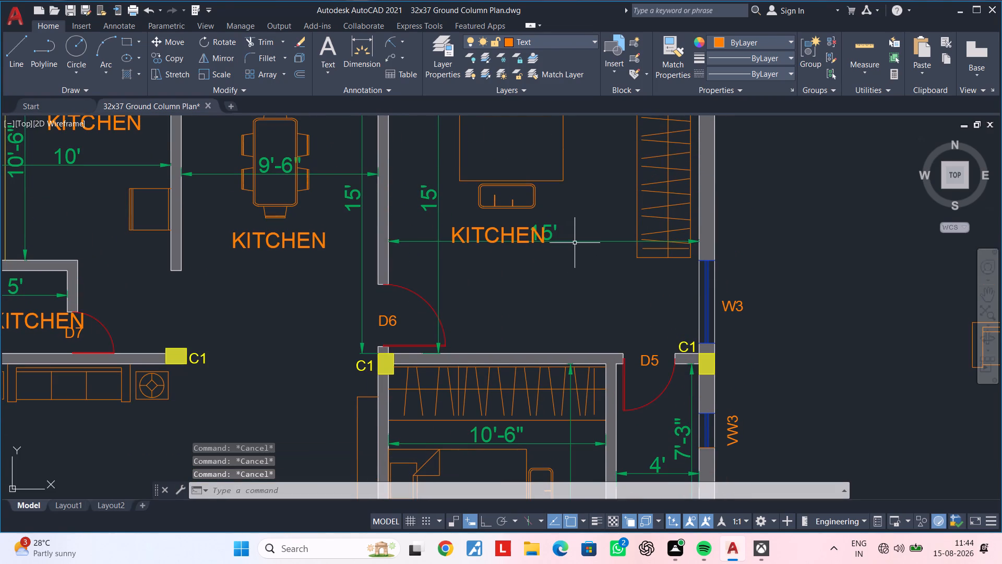
{"action": "left_click", "coordinate": [575, 242]}
{"action": "type", "text": "M"}
{"action": "key", "text": "space"}
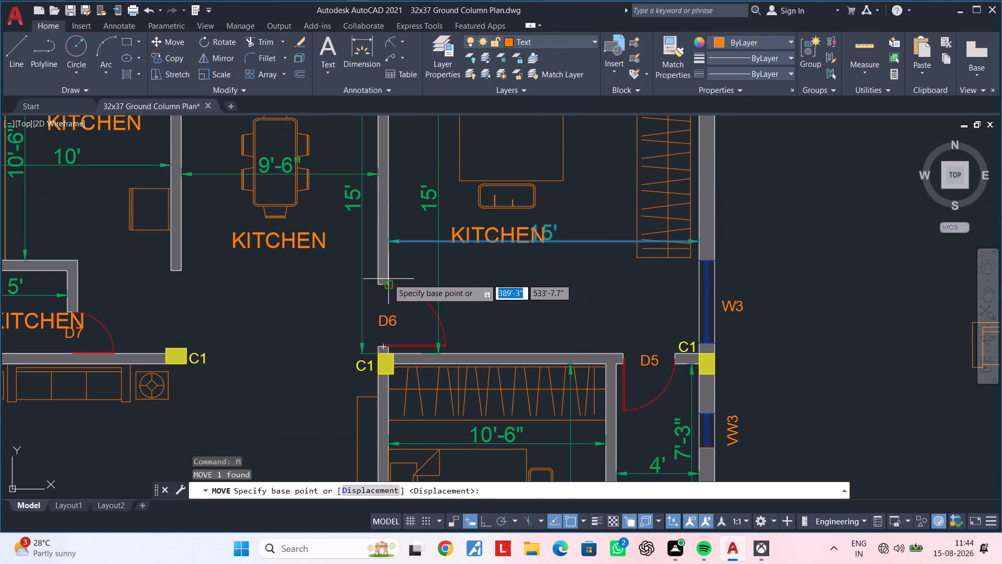
{"action": "left_click", "coordinate": [388, 237]}
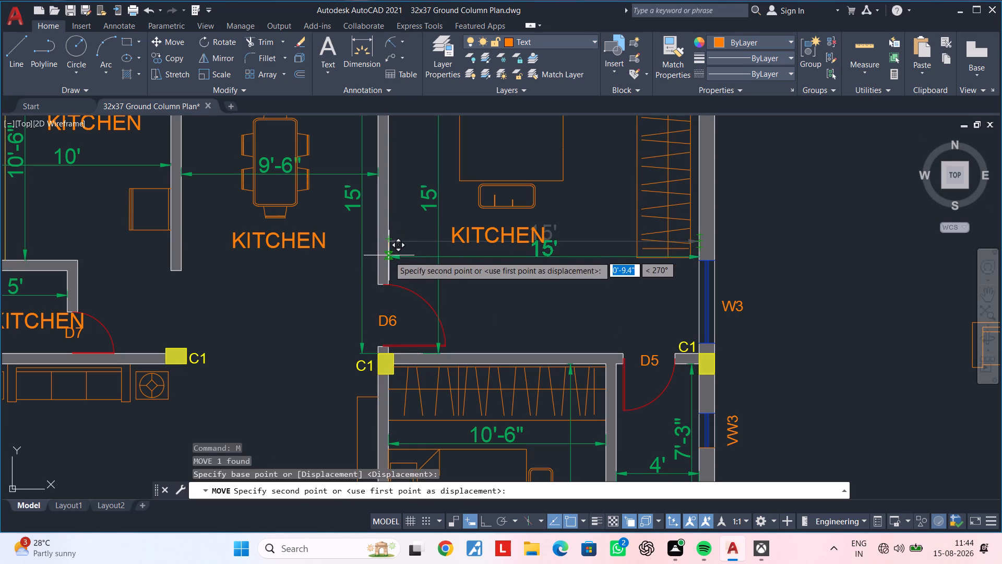
{"action": "left_click", "coordinate": [389, 256]}
{"action": "scroll", "coordinate": [444, 275], "scroll_direction": "up", "scroll_amount": 2}
{"action": "scroll", "coordinate": [474, 284], "scroll_direction": "down", "scroll_amount": 1}
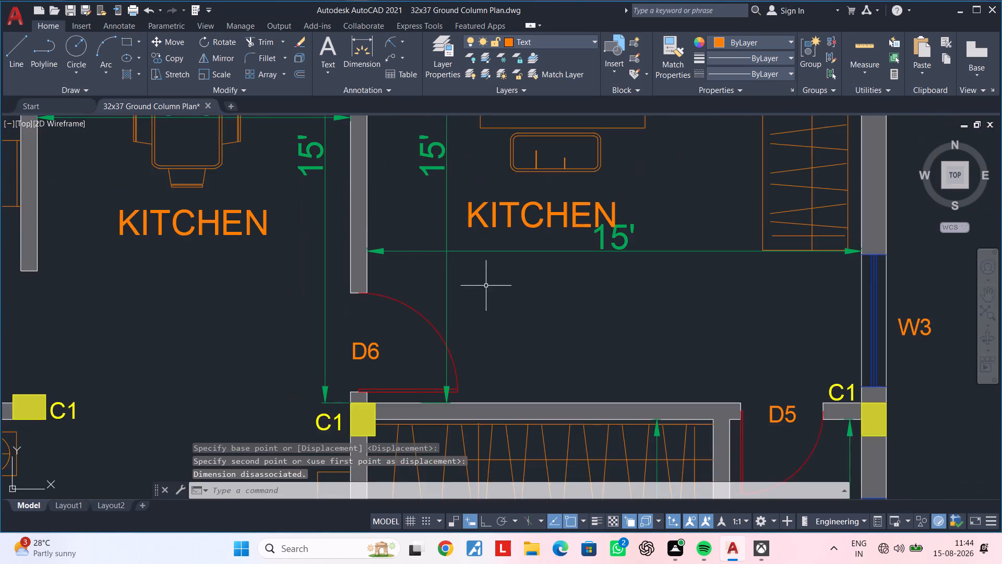
Move the KITCHEN label in the northern bedroom slightly north, keeping it between the bed's foot piece and the 15' dimension.
{"action": "middle_click_drag", "start_coordinate": [513, 286], "coordinate": [483, 349]}
{"action": "key", "text": "Escape"}
{"action": "key", "text": "Escape"}
{"action": "left_click", "coordinate": [511, 289]}
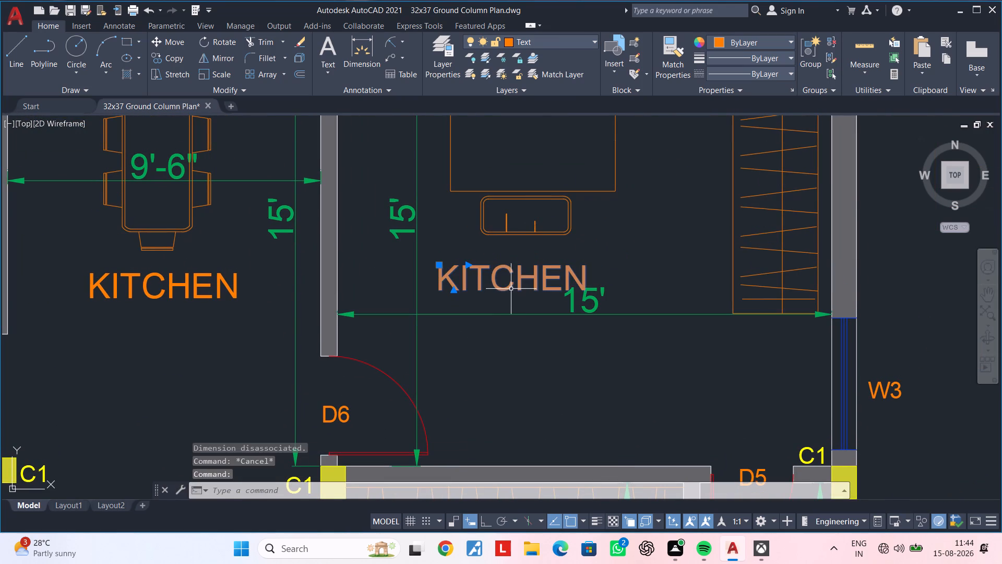
{"action": "type", "text": "M"}
{"action": "key", "text": "space"}
{"action": "left_click", "coordinate": [511, 287]}
{"action": "left_click", "coordinate": [512, 275]}
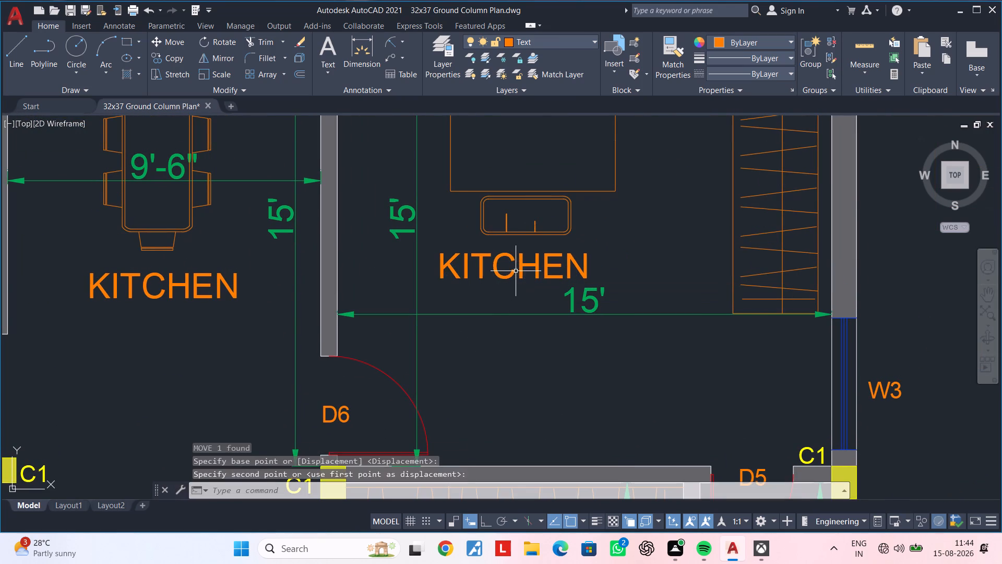
{"action": "key", "text": "Escape"}
Replace the KITCHEN text of the northern bedroom's label with BED ROOM 01.
{"action": "double_click", "coordinate": [534, 268]}
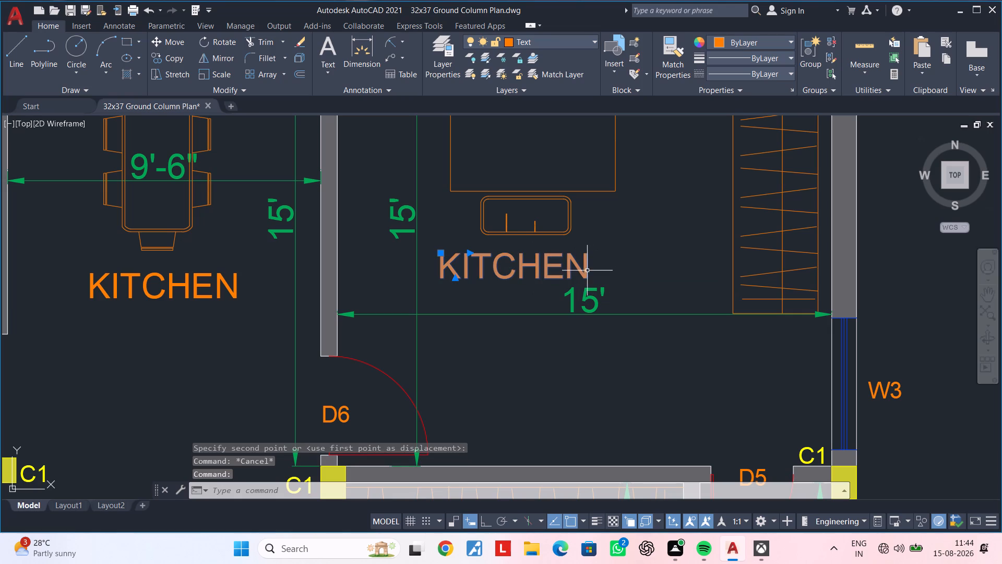
{"action": "double_click", "coordinate": [582, 273]}
{"action": "key", "text": "BackSpace"}
{"action": "key", "text": "BackSpace"}
{"action": "key", "text": "BackSpace"}
{"action": "key", "text": "BackSpace"}
{"action": "key", "text": "BackSpace"}
{"action": "key", "text": "BackSpace"}
{"action": "key", "text": "BackSpace"}
{"action": "key", "text": "BackSpace"}
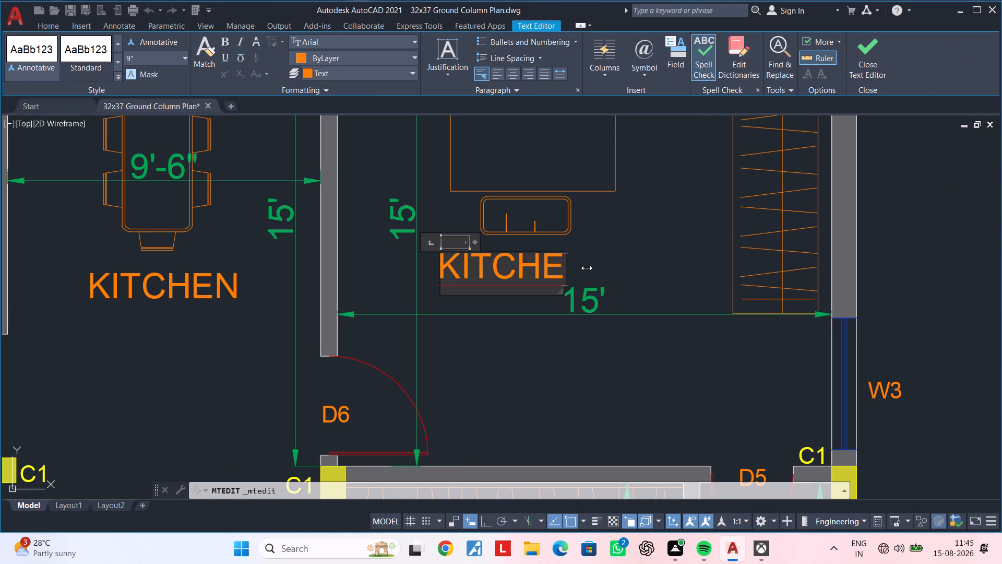
{"action": "key", "text": "BackSpace"}
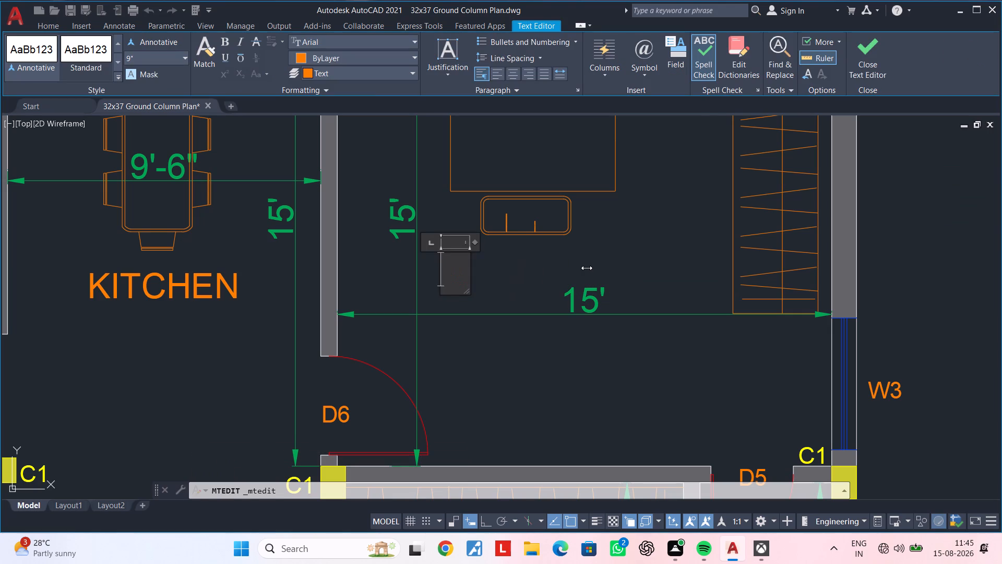
{"action": "type", "text": "BED ROOM"}
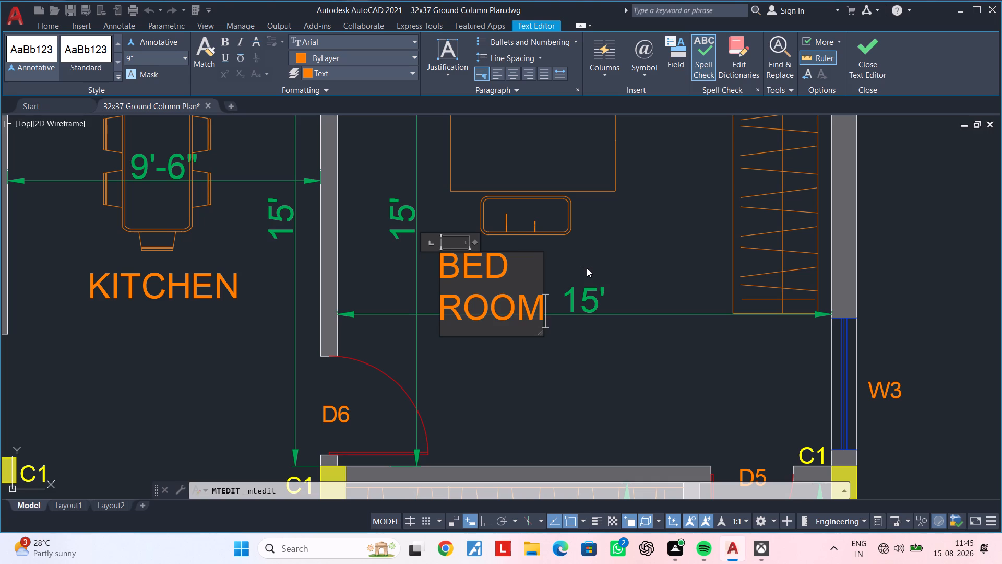
{"action": "type", "text": "01"}
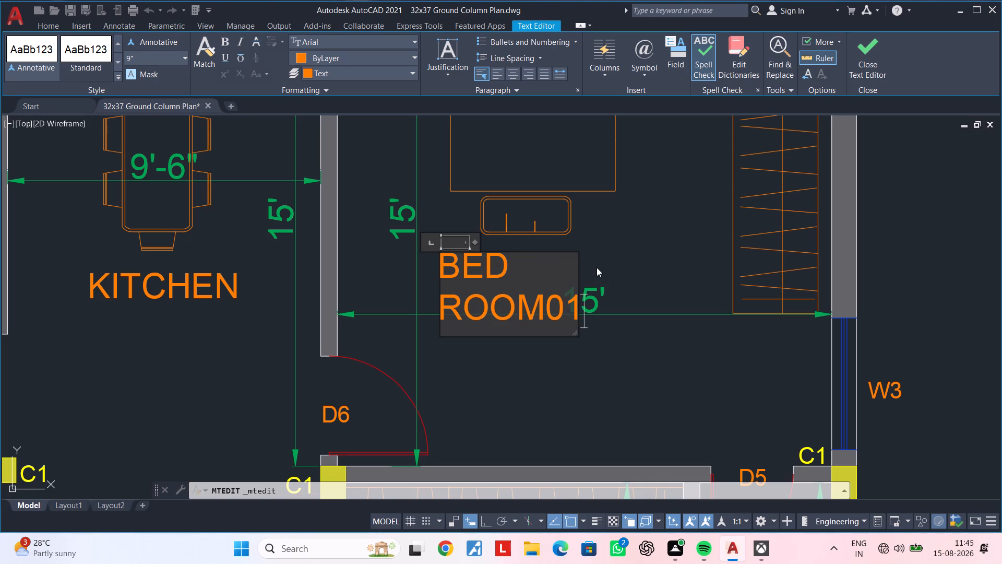
{"action": "key", "text": "Left"}
{"action": "key", "text": "Left"}
{"action": "key", "text": "space"}
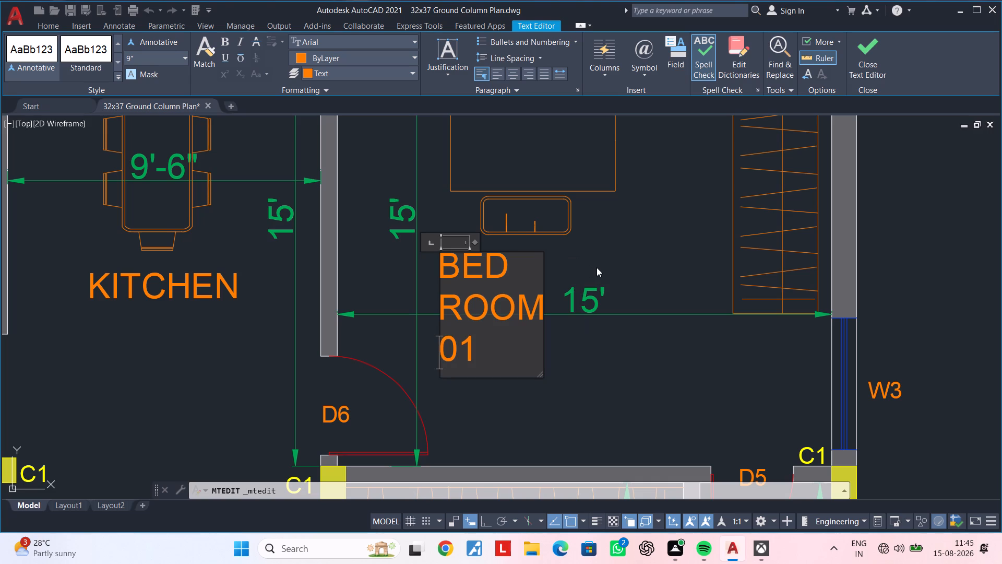
Widen the text frame of the BED ROOM 01 label so the name fits on a single line.
{"action": "left_click_drag", "start_coordinate": [476, 242], "coordinate": [501, 245]}
{"action": "left_click_drag", "start_coordinate": [544, 245], "coordinate": [549, 245]}
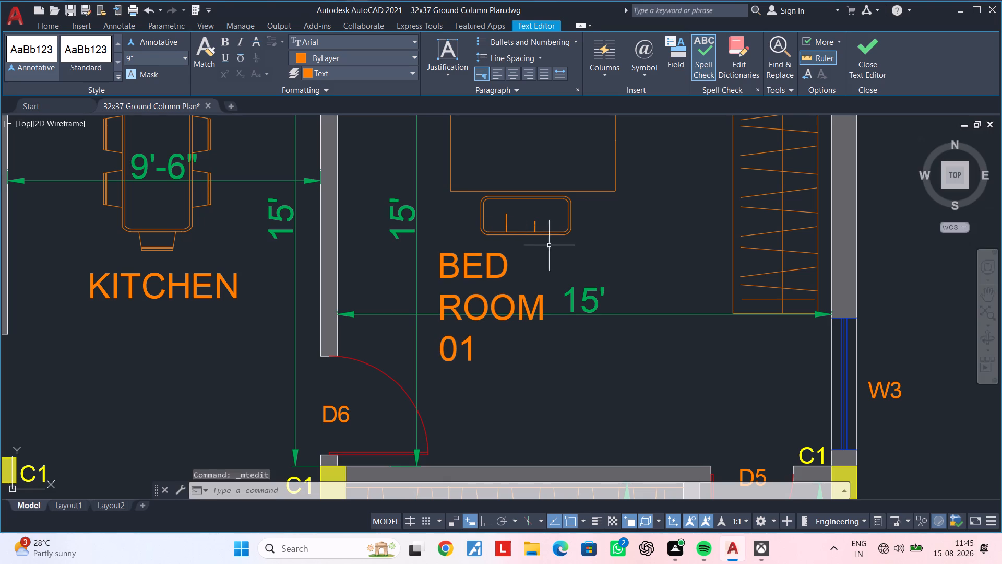
{"action": "left_click", "coordinate": [552, 245]}
{"action": "left_click", "coordinate": [499, 263]}
{"action": "double_click", "coordinate": [499, 263]}
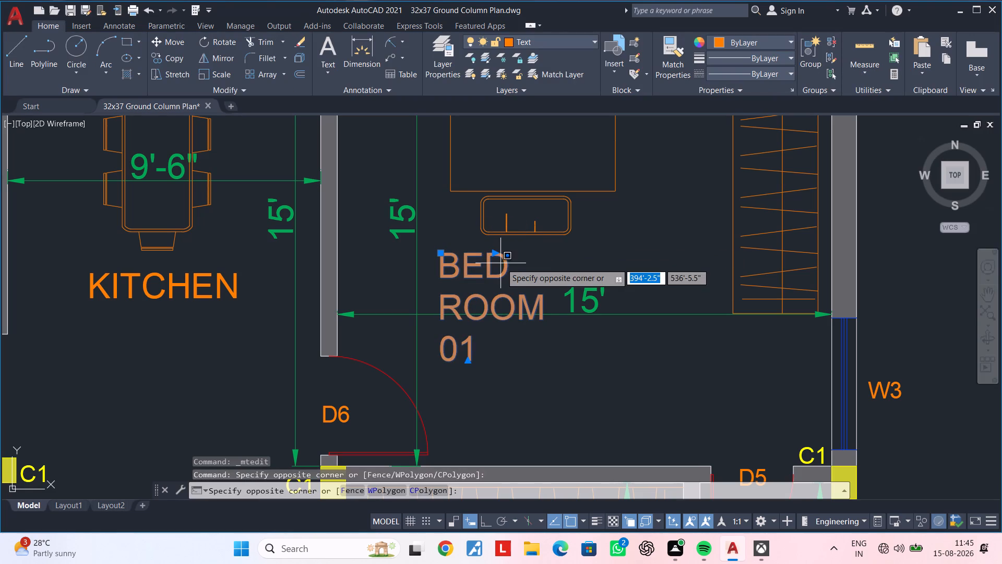
{"action": "triple_click", "coordinate": [503, 262]}
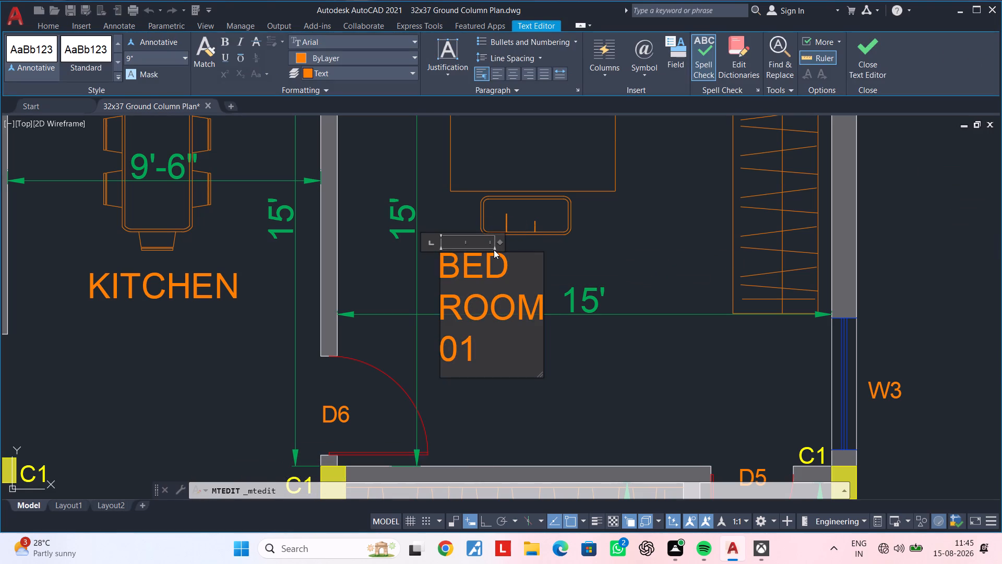
{"action": "left_click_drag", "start_coordinate": [497, 241], "coordinate": [595, 241]}
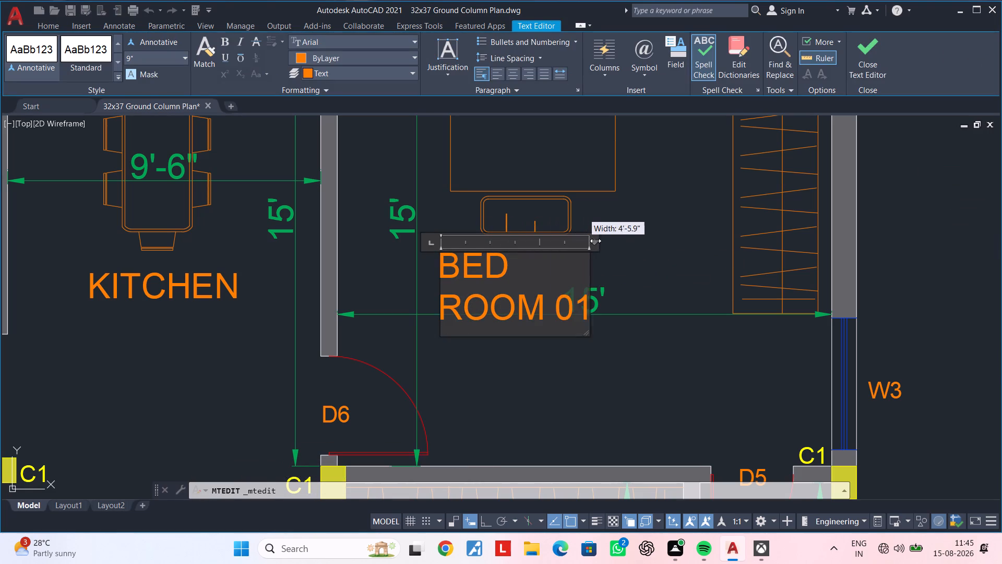
{"action": "left_click_drag", "start_coordinate": [595, 241], "coordinate": [688, 238]}
{"action": "left_click", "coordinate": [641, 351]}
{"action": "key", "text": "Escape"}
{"action": "key", "text": "Escape"}
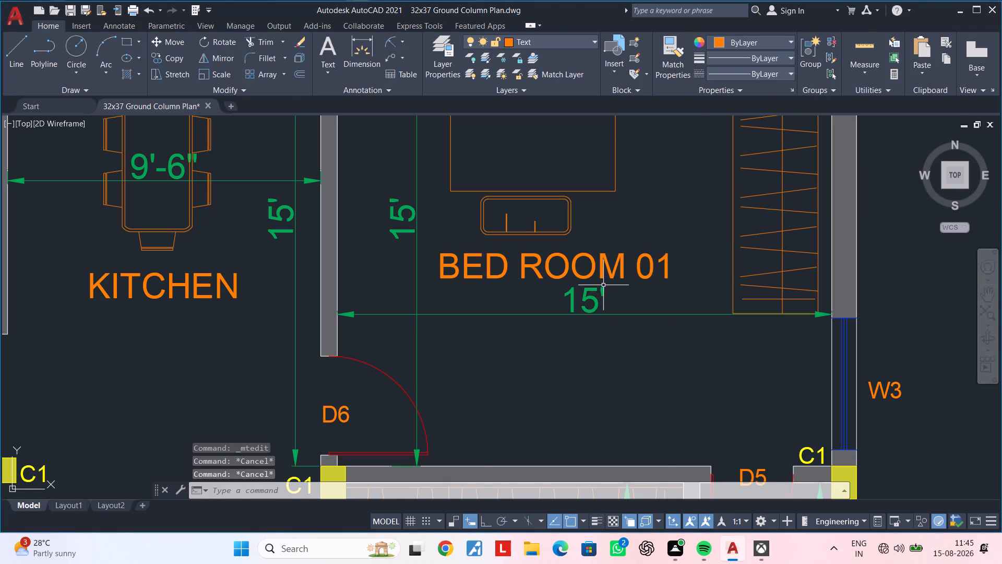
Copy the BED ROOM 01 label into the southern bedroom, just south of the bed.
{"action": "scroll", "coordinate": [603, 284], "scroll_direction": "down", "scroll_amount": 2}
{"action": "left_click", "coordinate": [603, 279]}
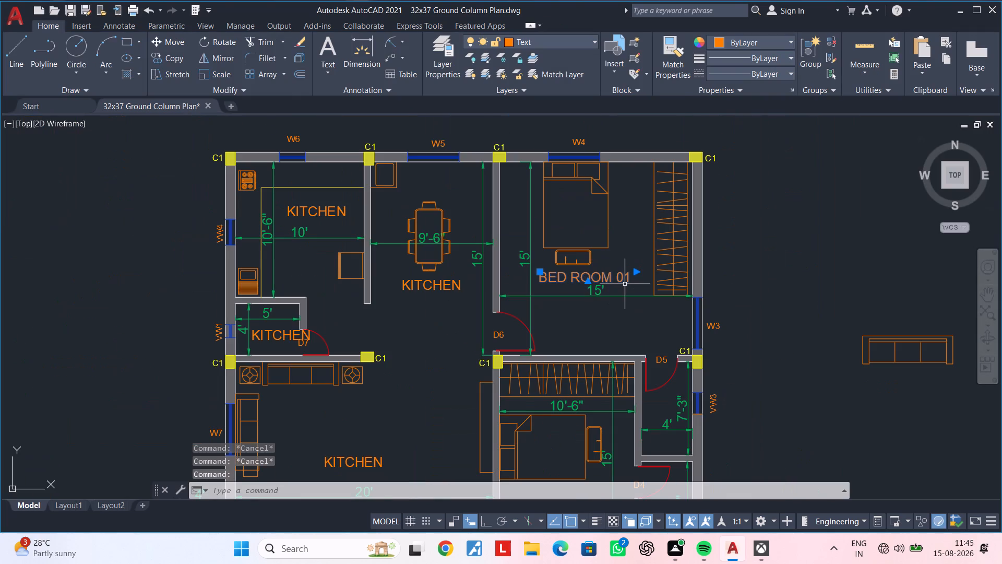
{"action": "key", "text": "c"}
{"action": "key", "text": "o"}
{"action": "key", "text": "space"}
{"action": "left_click", "coordinate": [609, 276]}
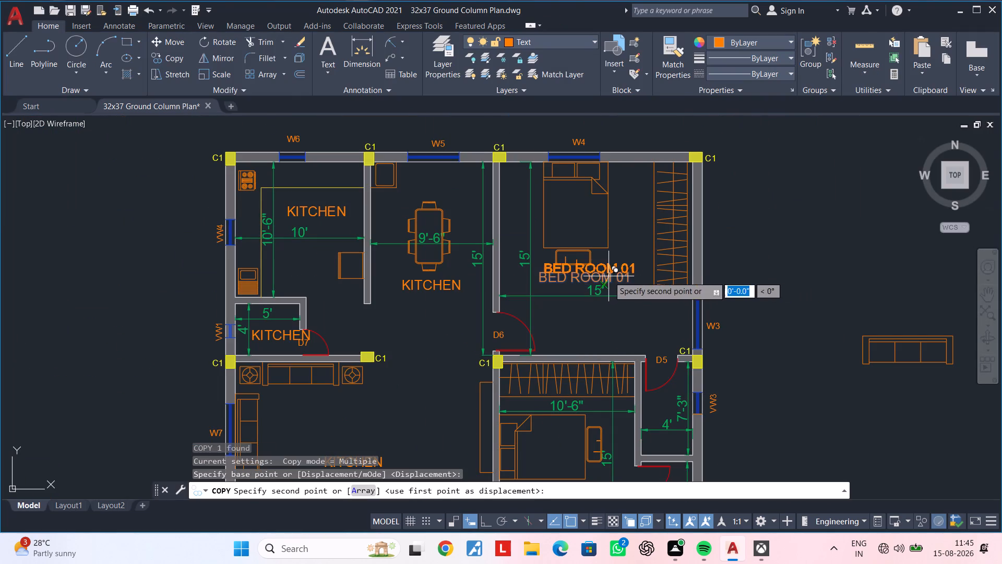
{"action": "middle_click_drag", "start_coordinate": [624, 393], "coordinate": [602, 243]}
{"action": "scroll", "coordinate": [557, 355], "scroll_direction": "up", "scroll_amount": 1}
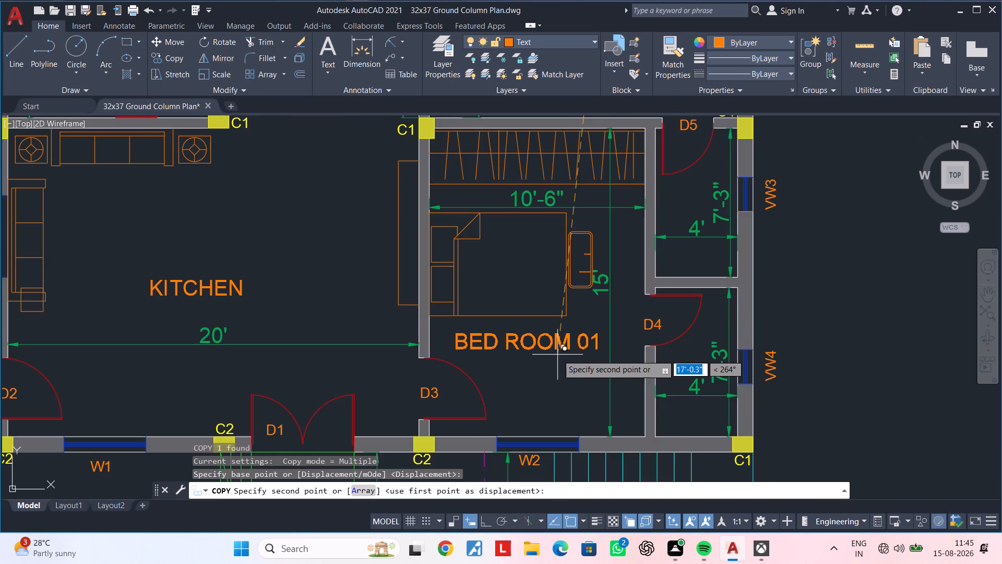
{"action": "left_click", "coordinate": [557, 346]}
{"action": "key", "text": "Escape"}
{"action": "key", "text": "Escape"}
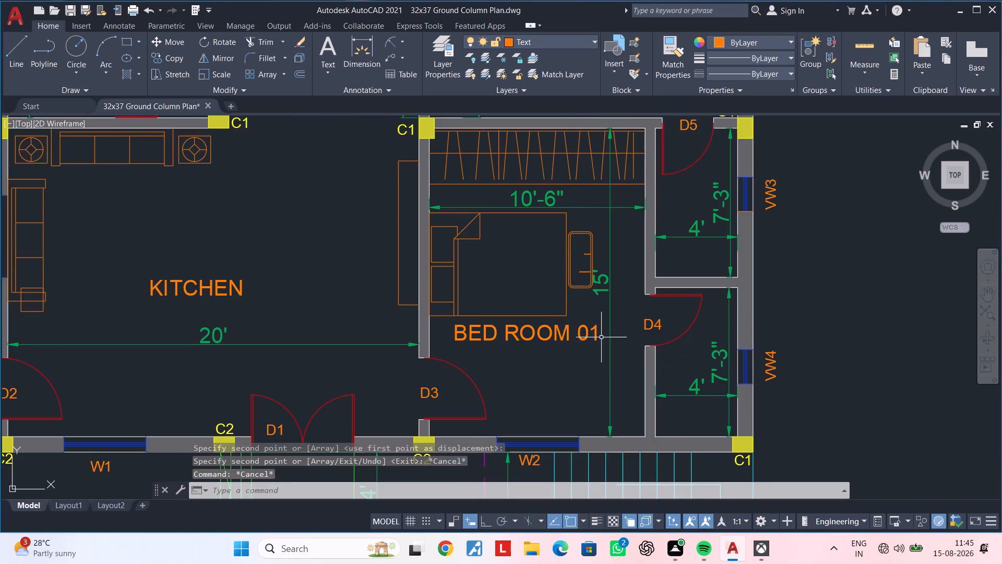
Change the southern bedroom's label text to BED ROOM 02.
{"action": "double_click", "coordinate": [596, 336]}
{"action": "key", "text": "BackSpace"}
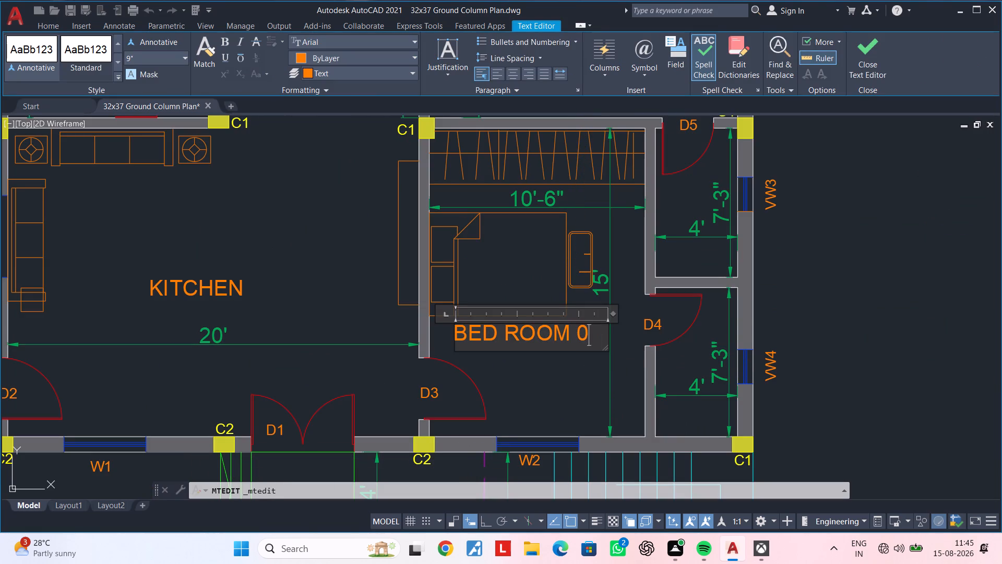
{"action": "key", "text": "2"}
{"action": "left_click", "coordinate": [523, 386]}
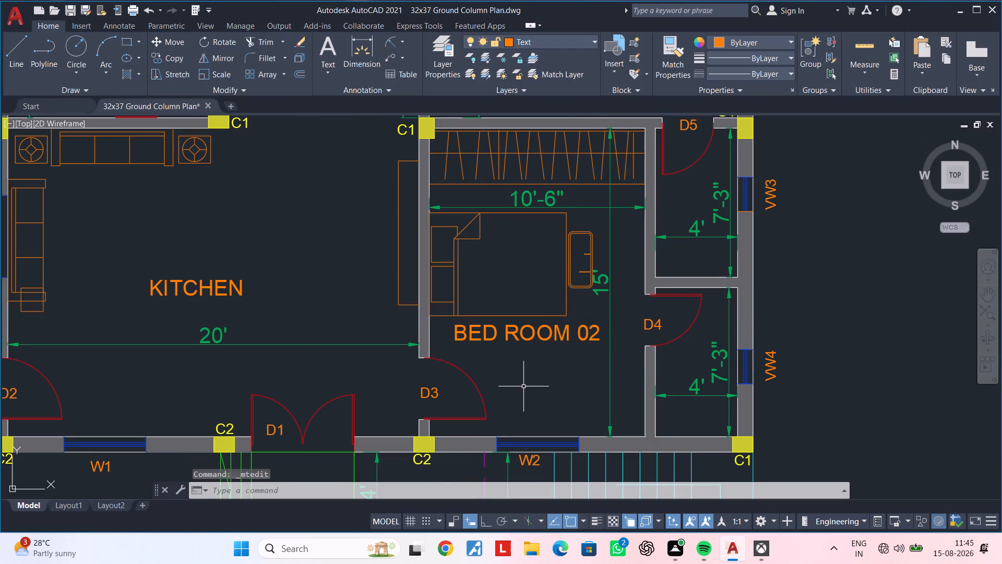
Move the southern bedroom's 10'-6" dimension south across the bed, just north of the D4 door opening.
{"action": "scroll", "coordinate": [549, 400], "scroll_direction": "down", "scroll_amount": 1}
{"action": "middle_click_drag", "start_coordinate": [542, 401], "coordinate": [542, 419]}
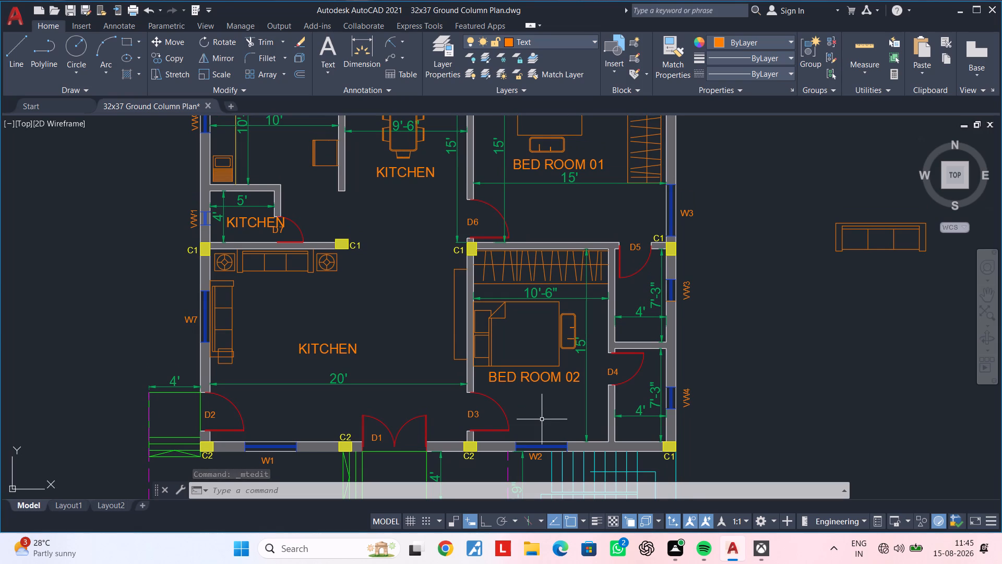
{"action": "left_click", "coordinate": [565, 298]}
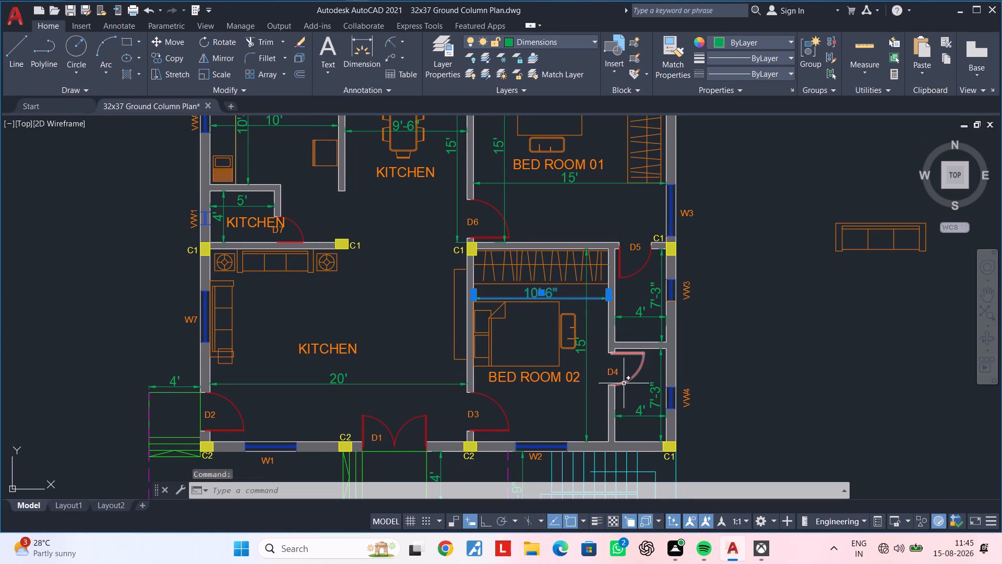
{"action": "type", "text": "M"}
{"action": "key", "text": "space"}
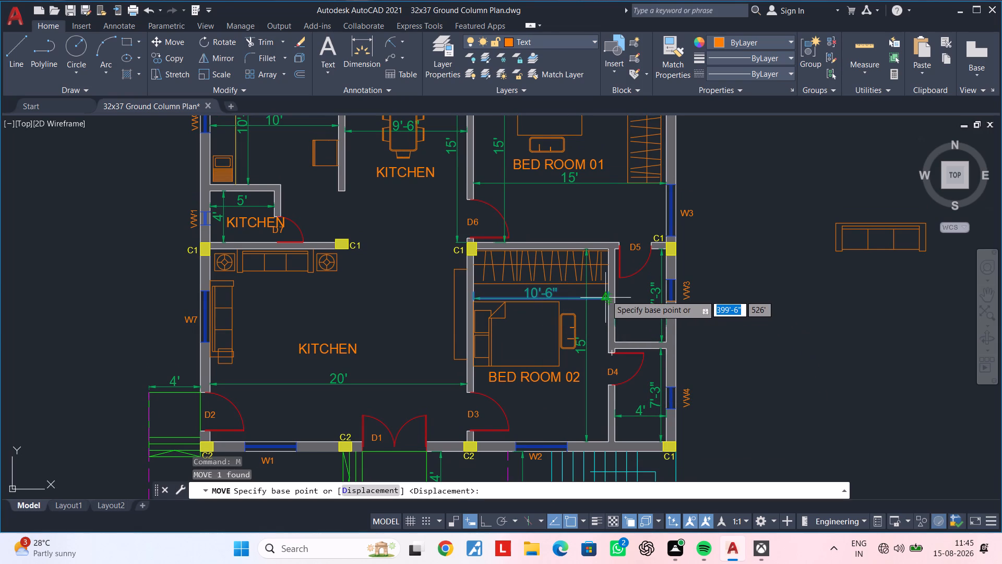
{"action": "scroll", "coordinate": [609, 296], "scroll_direction": "up", "scroll_amount": 2}
{"action": "left_click", "coordinate": [606, 303]}
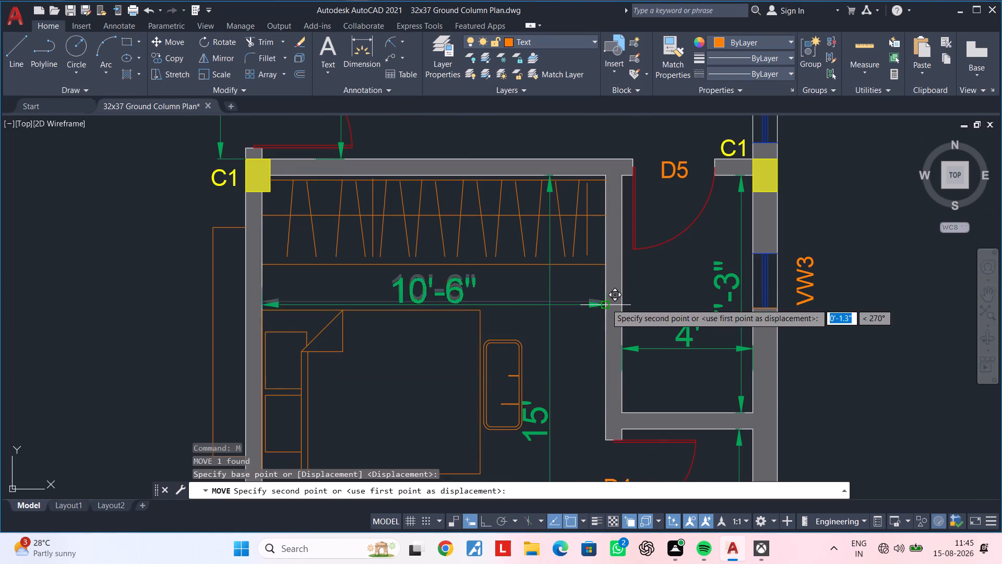
{"action": "middle_click_drag", "start_coordinate": [609, 381], "coordinate": [629, 251]}
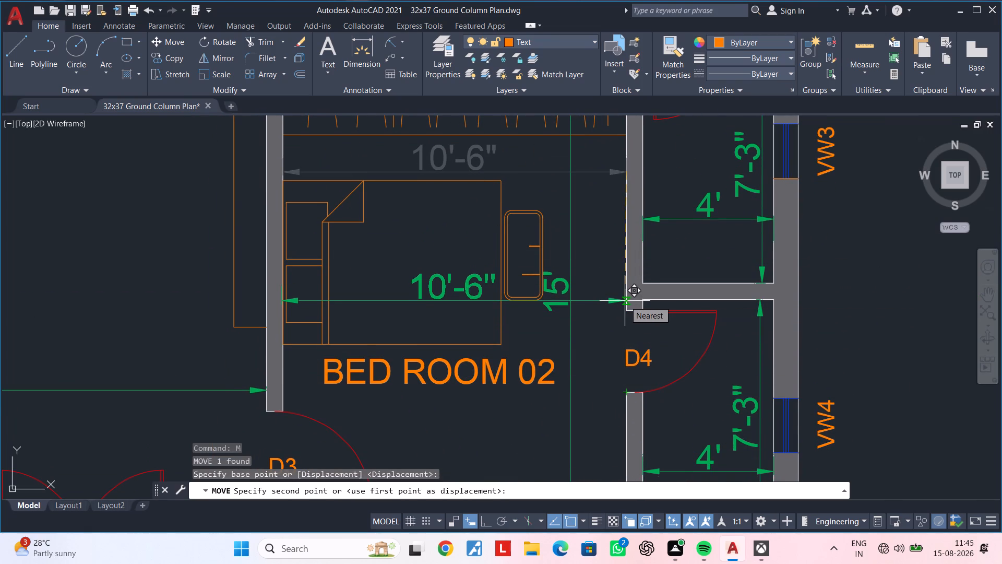
{"action": "left_click", "coordinate": [625, 301]}
{"action": "scroll", "coordinate": [626, 300], "scroll_direction": "up", "scroll_amount": 3}
{"action": "scroll", "coordinate": [626, 299], "scroll_direction": "down", "scroll_amount": 4}
{"action": "scroll", "coordinate": [628, 302], "scroll_direction": "up", "scroll_amount": 5}
{"action": "scroll", "coordinate": [589, 272], "scroll_direction": "up", "scroll_amount": 3}
{"action": "scroll", "coordinate": [589, 272], "scroll_direction": "down", "scroll_amount": 9}
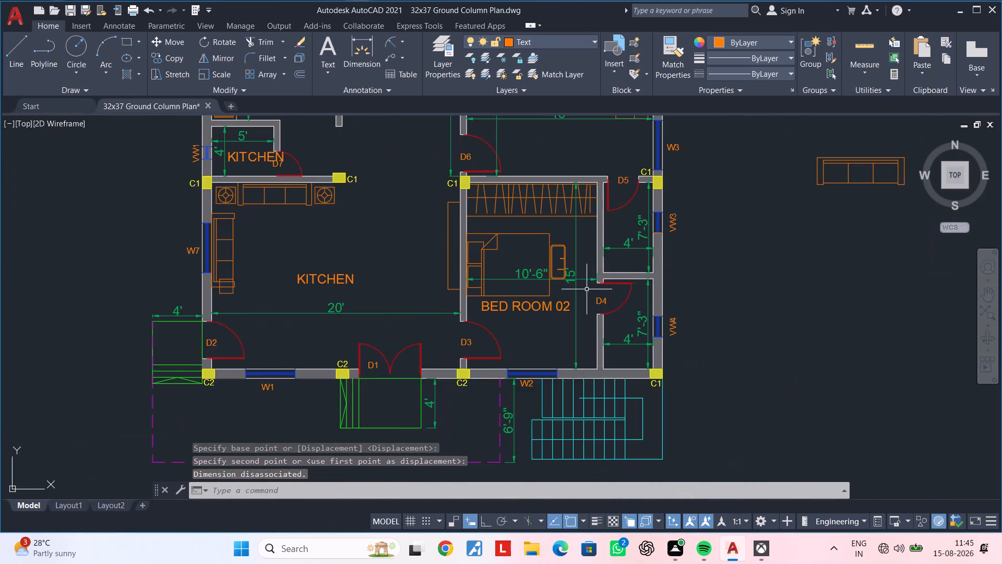
Copy the BED ROOM 02 label to the gap between the wardrobe and the bed in the same bedroom.
{"action": "middle_click_drag", "start_coordinate": [588, 308], "coordinate": [598, 383]}
{"action": "scroll", "coordinate": [524, 306], "scroll_direction": "up", "scroll_amount": 3}
{"action": "middle_click_drag", "start_coordinate": [529, 297], "coordinate": [510, 322]}
{"action": "scroll", "coordinate": [511, 316], "scroll_direction": "down", "scroll_amount": 2}
{"action": "middle_click_drag", "start_coordinate": [513, 316], "coordinate": [432, 310]}
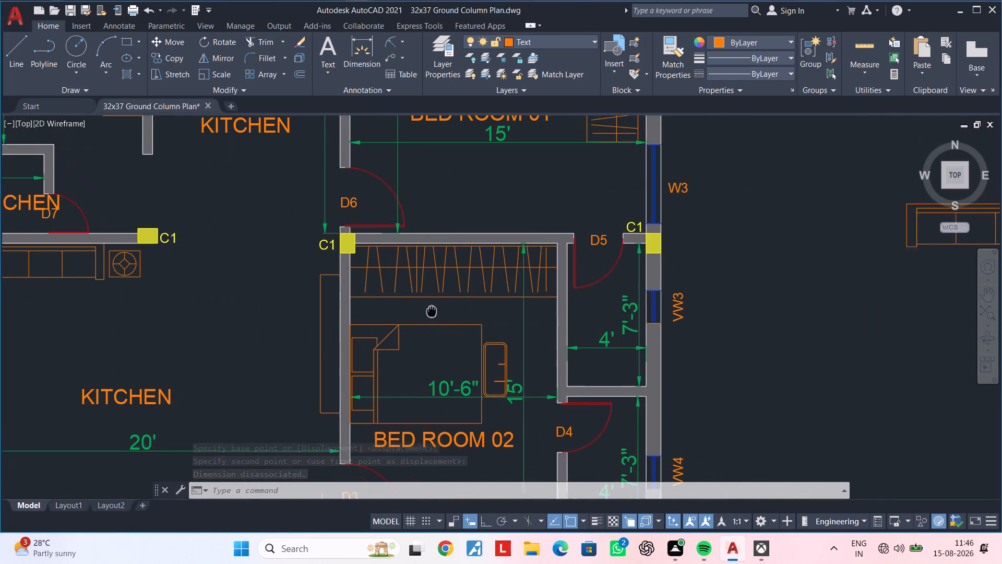
{"action": "middle_click_drag", "start_coordinate": [432, 310], "coordinate": [405, 310]}
{"action": "middle_click_drag", "start_coordinate": [430, 305], "coordinate": [481, 305]}
{"action": "middle_click_drag", "start_coordinate": [480, 312], "coordinate": [508, 275]}
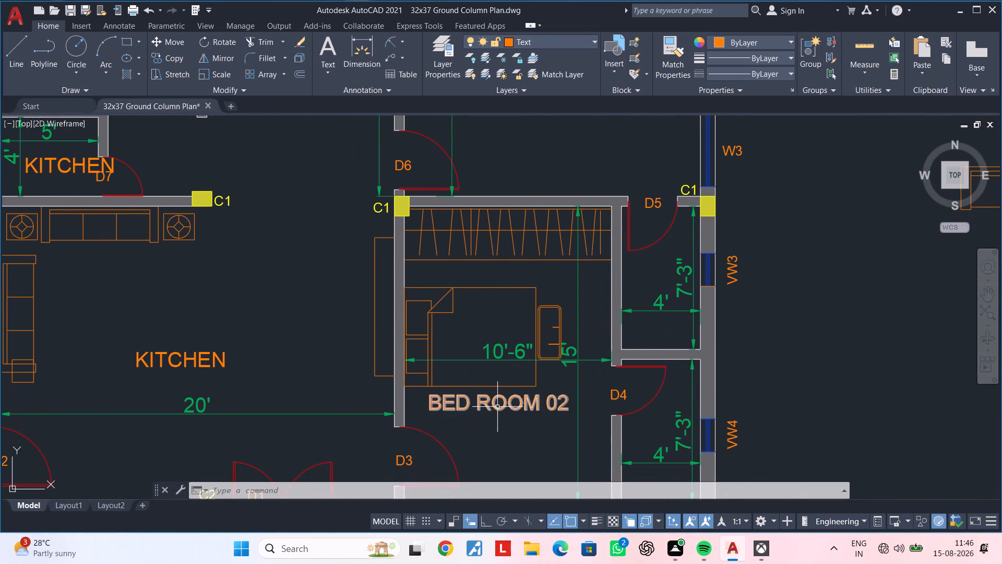
{"action": "left_click", "coordinate": [497, 406]}
{"action": "key", "text": "c"}
{"action": "key", "text": "o"}
{"action": "key", "text": "space"}
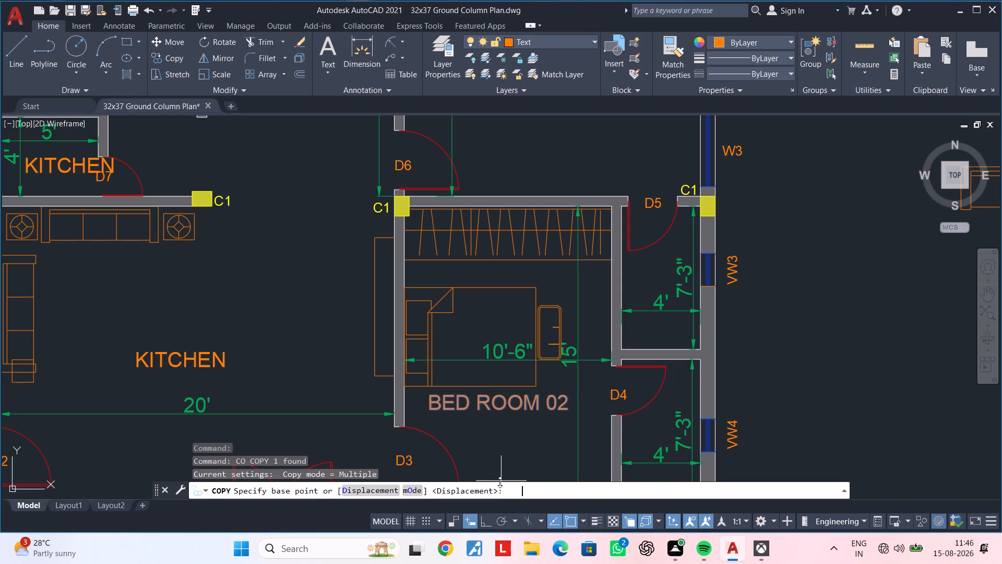
{"action": "left_click", "coordinate": [502, 404]}
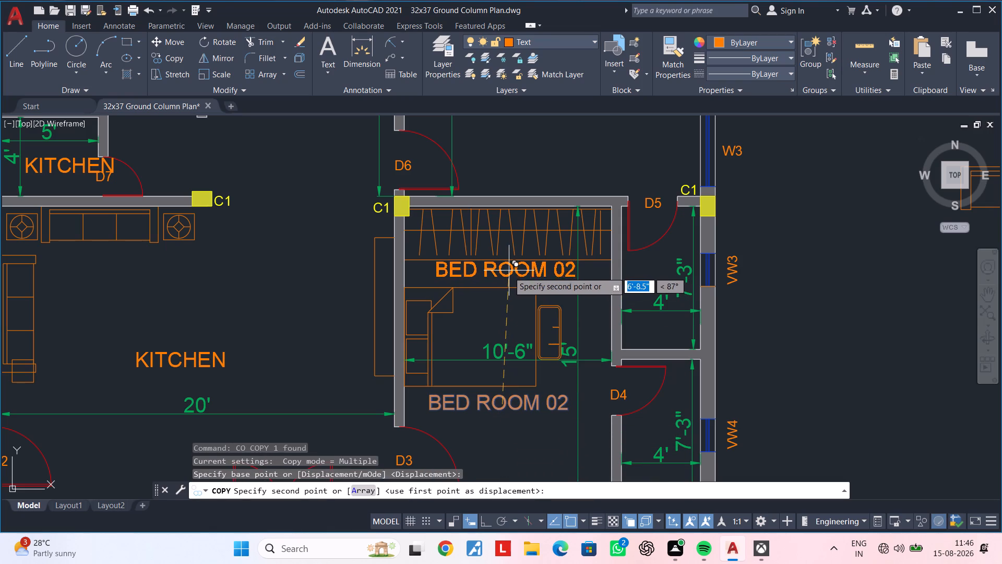
{"action": "left_click", "coordinate": [508, 272]}
{"action": "key", "text": "Escape"}
{"action": "key", "text": "Escape"}
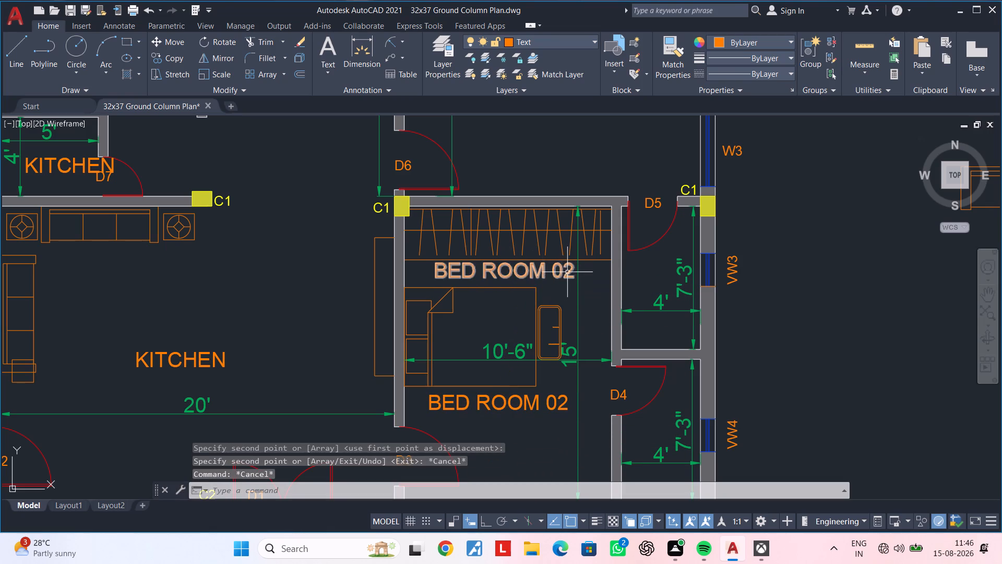
Change the copied label between the wardrobe and the bed in the southern bedroom to WARDROBE.
{"action": "double_click", "coordinate": [567, 272]}
{"action": "left_click", "coordinate": [574, 269]}
{"action": "key", "text": "BackSpace"}
{"action": "key", "text": "BackSpace"}
{"action": "key", "text": "BackSpace"}
{"action": "key", "text": "BackSpace"}
{"action": "key", "text": "BackSpace"}
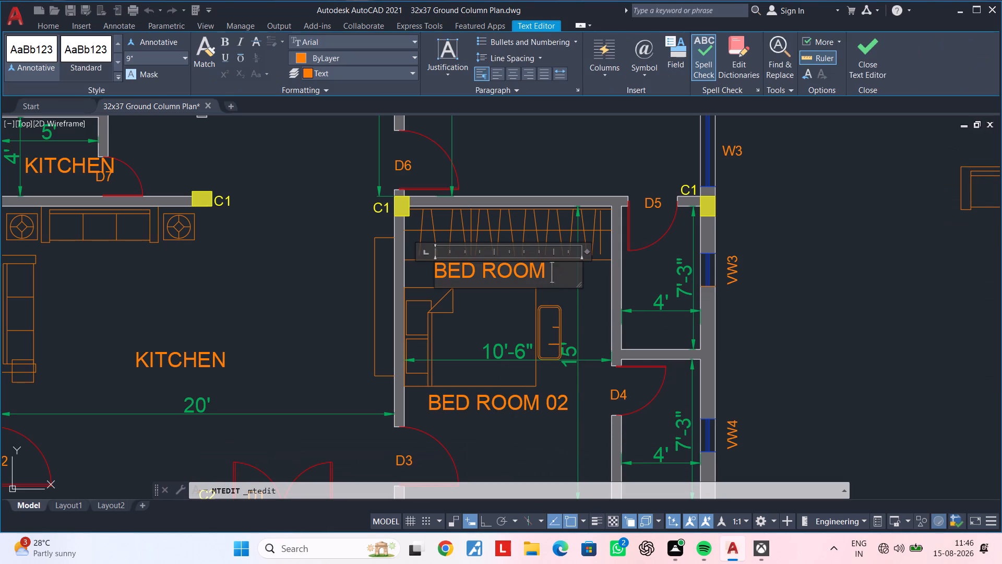
{"action": "key", "text": "BackSpace"}
{"action": "key", "text": "BackSpace"}
{"action": "key", "text": "BackSpace"}
{"action": "key", "text": "BackSpace"}
{"action": "key", "text": "BackSpace"}
{"action": "key", "text": "BackSpace"}
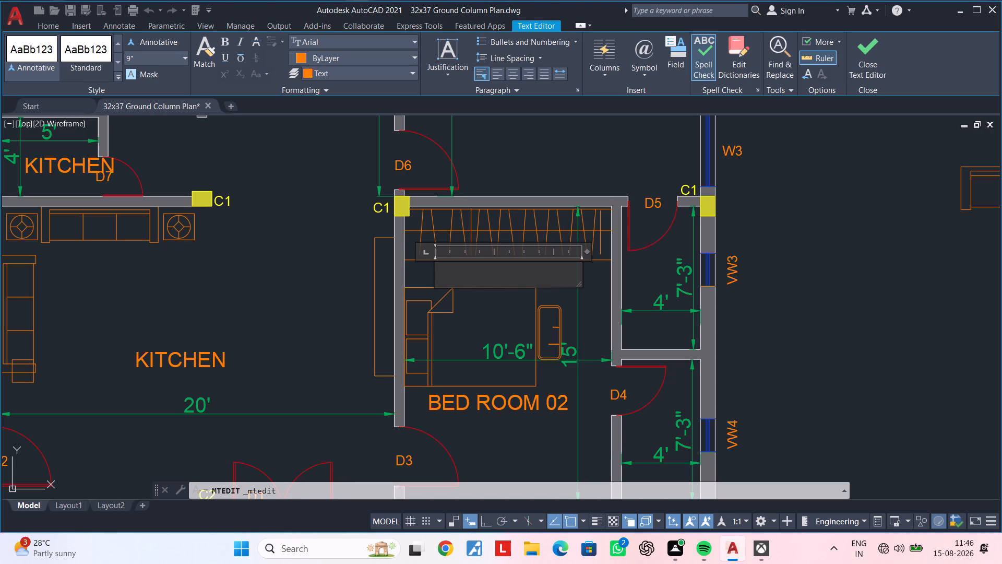
{"action": "key", "text": "w"}
{"action": "type", "text": "AR"}
{"action": "type", "text": "DR"}
{"action": "type", "text": "OB"}
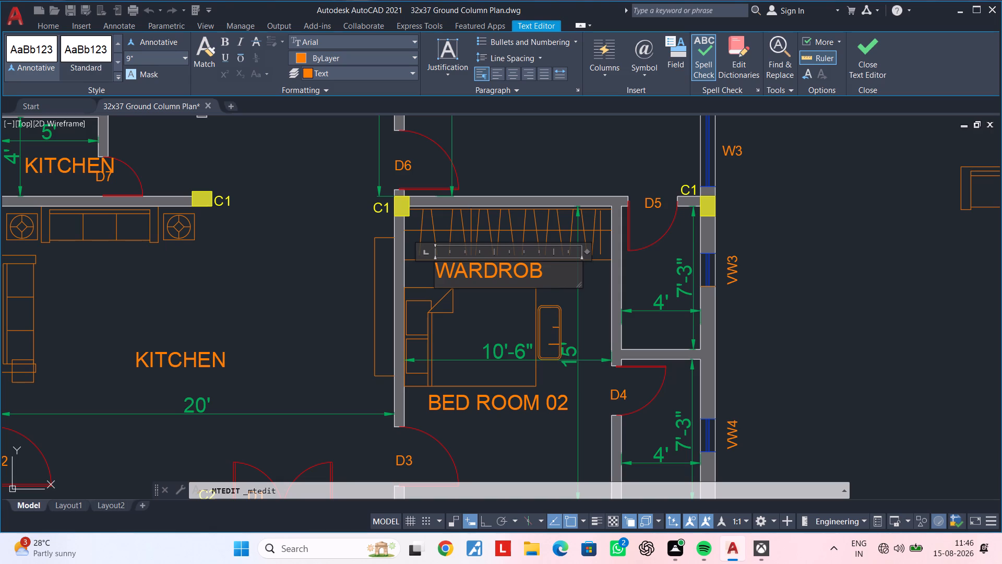
{"action": "key", "text": "e"}
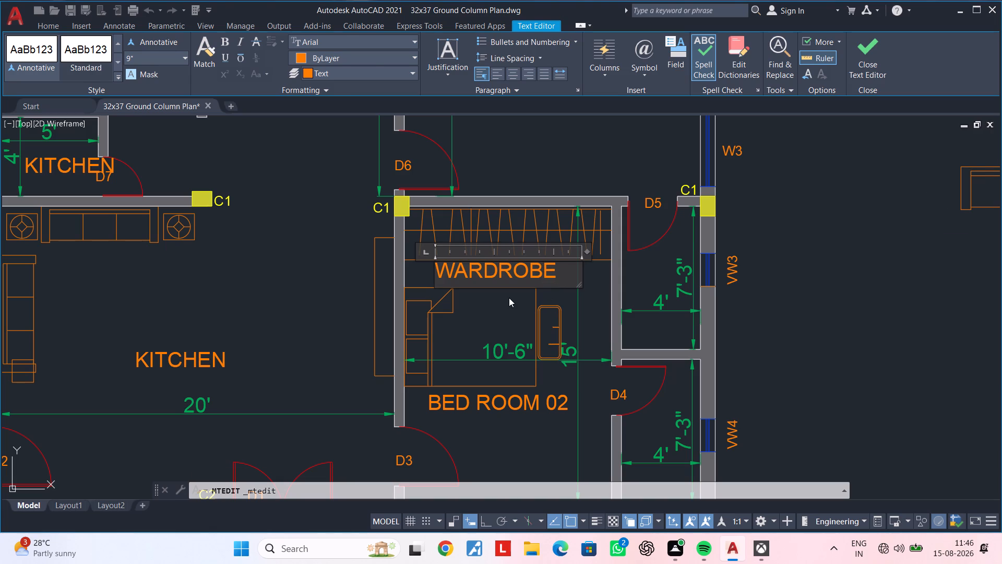
{"action": "left_click", "coordinate": [509, 298]}
Copy the WARDROBE label to the empty space outside the east wall, beside BED ROOM 01 near window W3.
{"action": "scroll", "coordinate": [515, 302], "scroll_direction": "down", "scroll_amount": 1}
{"action": "middle_click_drag", "start_coordinate": [513, 305], "coordinate": [479, 325]}
{"action": "left_click", "coordinate": [474, 307]}
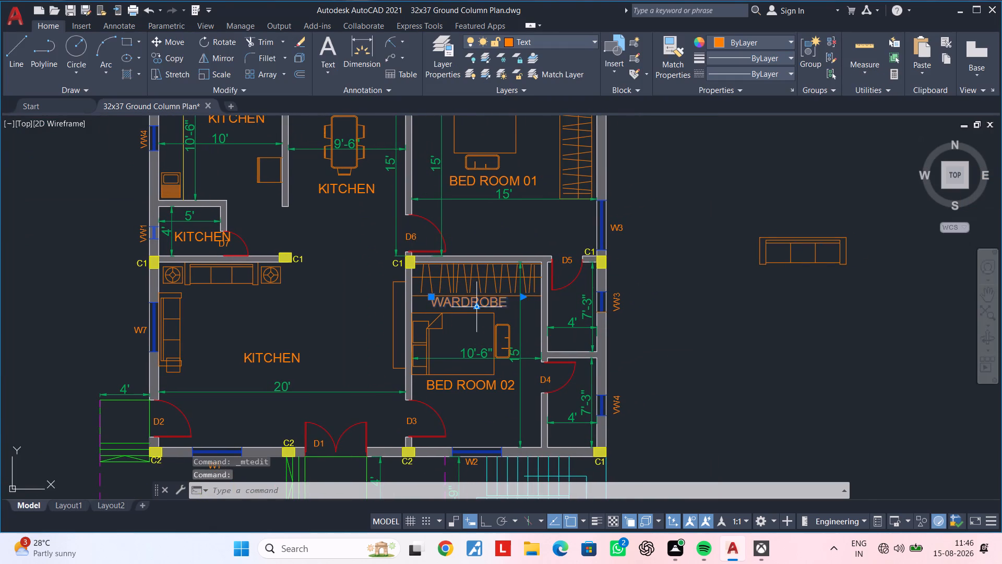
{"action": "type", "text": "CO"}
{"action": "key", "text": "space"}
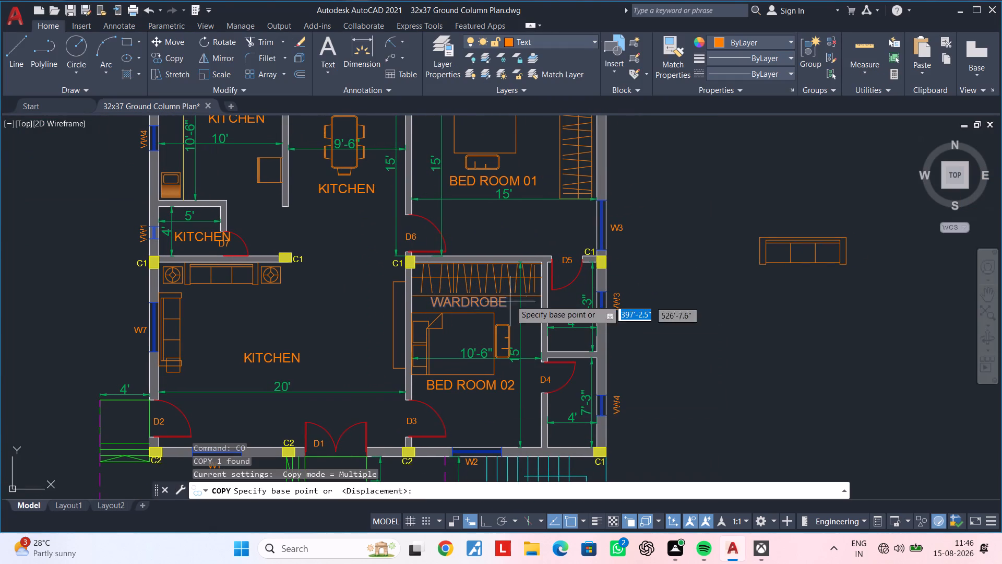
{"action": "left_click", "coordinate": [487, 301]}
{"action": "left_click", "coordinate": [682, 204]}
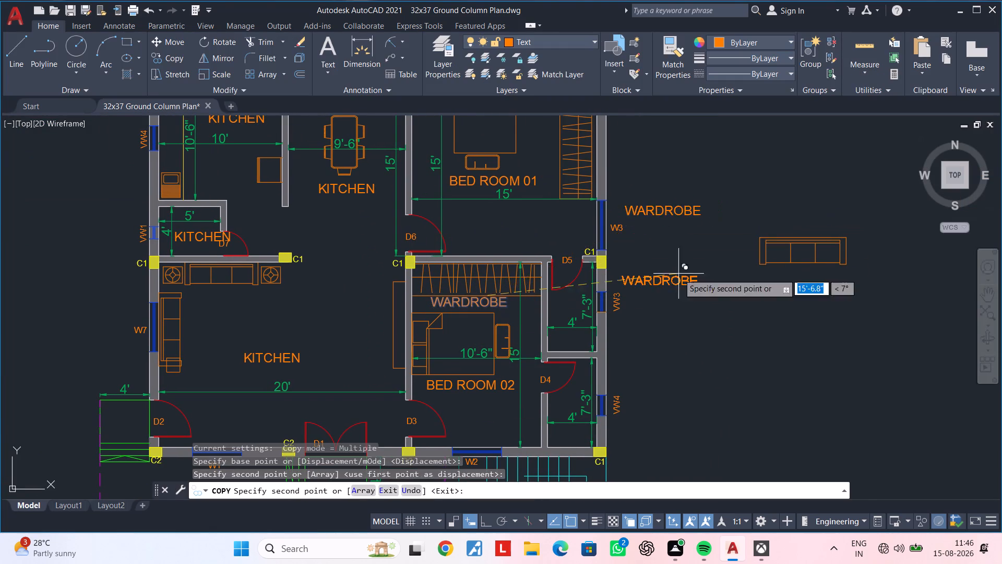
{"action": "middle_click_drag", "start_coordinate": [678, 274], "coordinate": [663, 314]}
{"action": "scroll", "coordinate": [666, 304], "scroll_direction": "down", "scroll_amount": 1}
{"action": "key", "text": "Escape"}
{"action": "key", "text": "Escape"}
Rotate the copied WARDROBE label outside the east wall 90° with Ortho on so it reads vertically.
{"action": "left_click_drag", "start_coordinate": [695, 252], "coordinate": [678, 265]}
{"action": "left_click", "coordinate": [638, 290]}
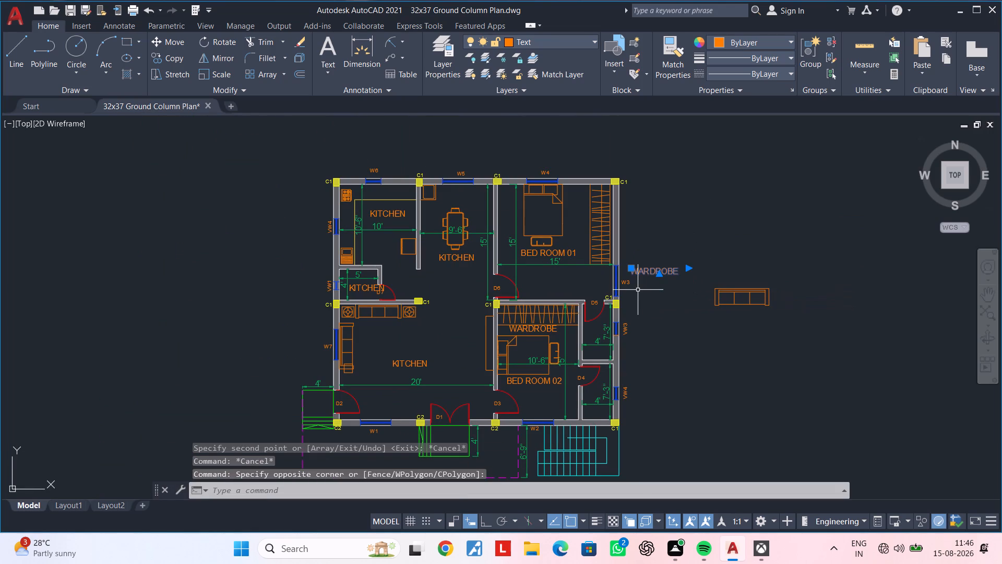
{"action": "key", "text": "r"}
{"action": "key", "text": "o"}
{"action": "key", "text": "space"}
{"action": "left_click", "coordinate": [648, 282]}
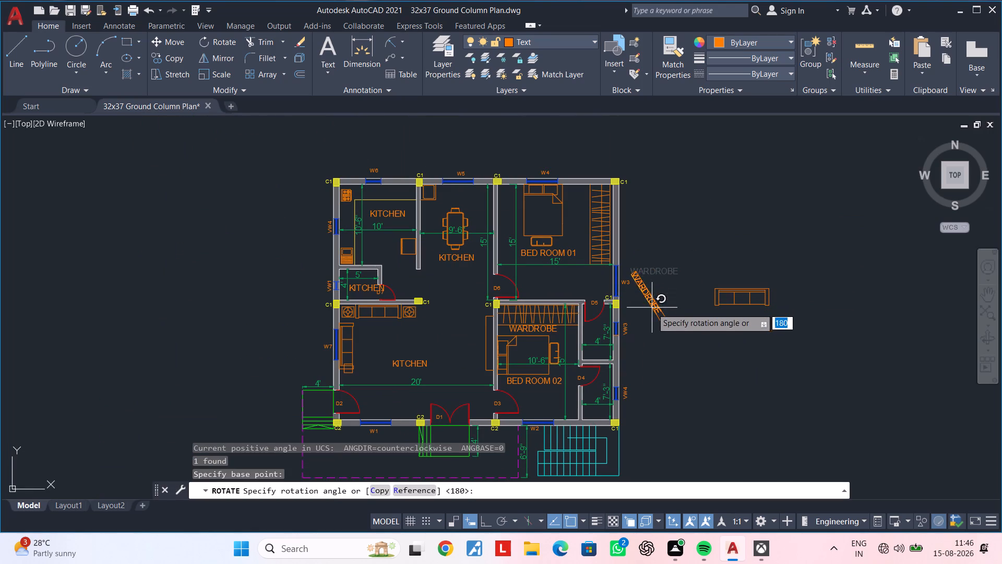
{"action": "left_click", "coordinate": [484, 521]}
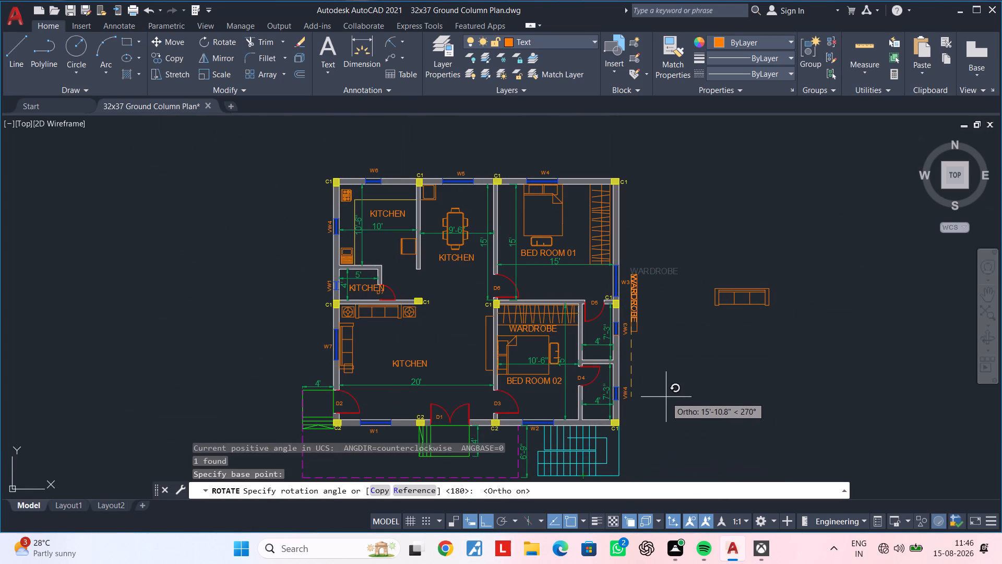
{"action": "left_click", "coordinate": [643, 218]}
{"action": "scroll", "coordinate": [646, 236], "scroll_direction": "up", "scroll_amount": 1}
{"action": "middle_click_drag", "start_coordinate": [636, 262], "coordinate": [621, 278]}
{"action": "scroll", "coordinate": [612, 287], "scroll_direction": "up", "scroll_amount": 1}
{"action": "key", "text": "Escape"}
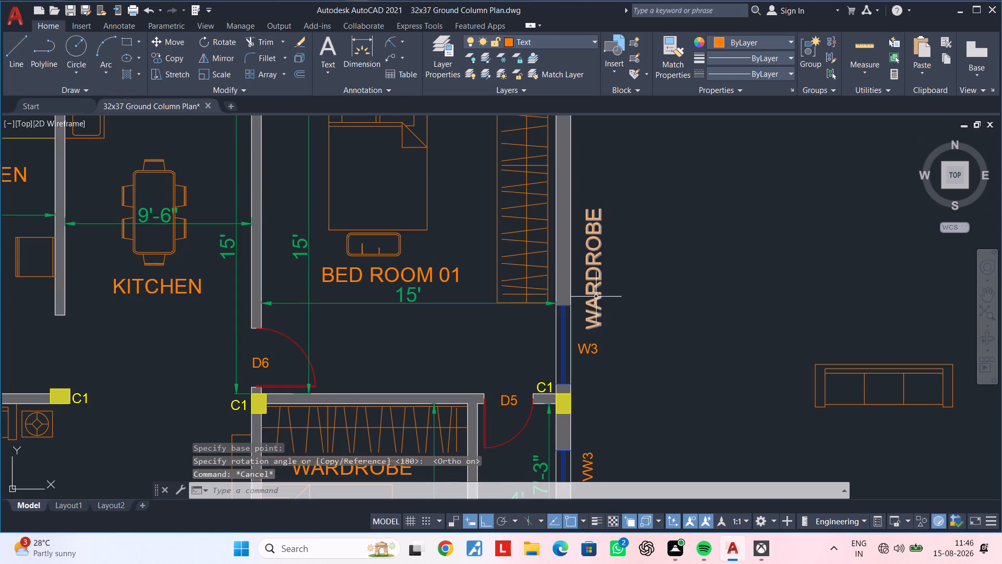
Move the vertical WARDROBE label, with Ortho off, into BED ROOM 01 just west of the wardrobe.
{"action": "left_click", "coordinate": [595, 297]}
{"action": "key", "text": "m"}
{"action": "key", "text": "space"}
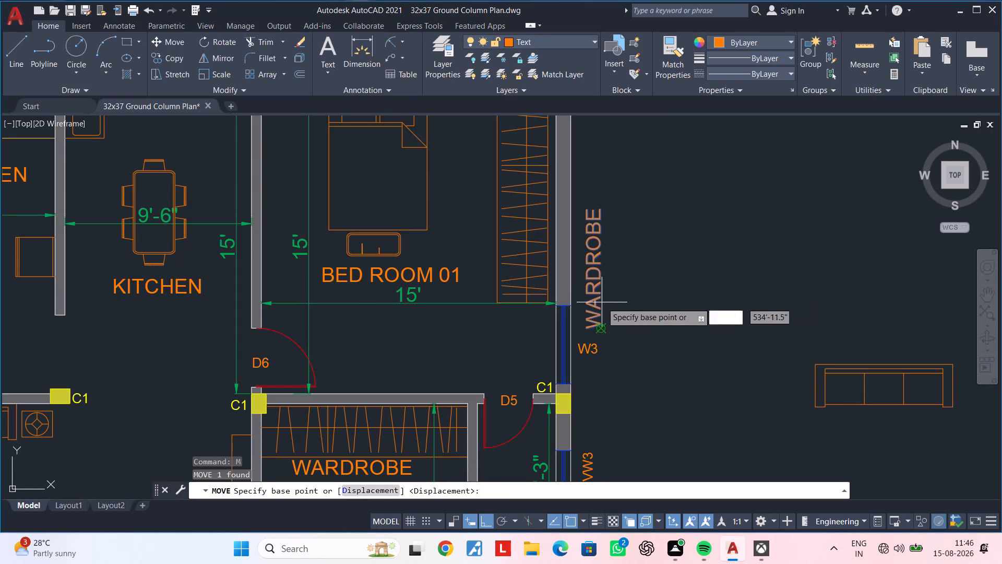
{"action": "left_click", "coordinate": [602, 302]}
{"action": "scroll", "coordinate": [591, 276], "scroll_direction": "down", "scroll_amount": 1}
{"action": "left_click", "coordinate": [486, 521]}
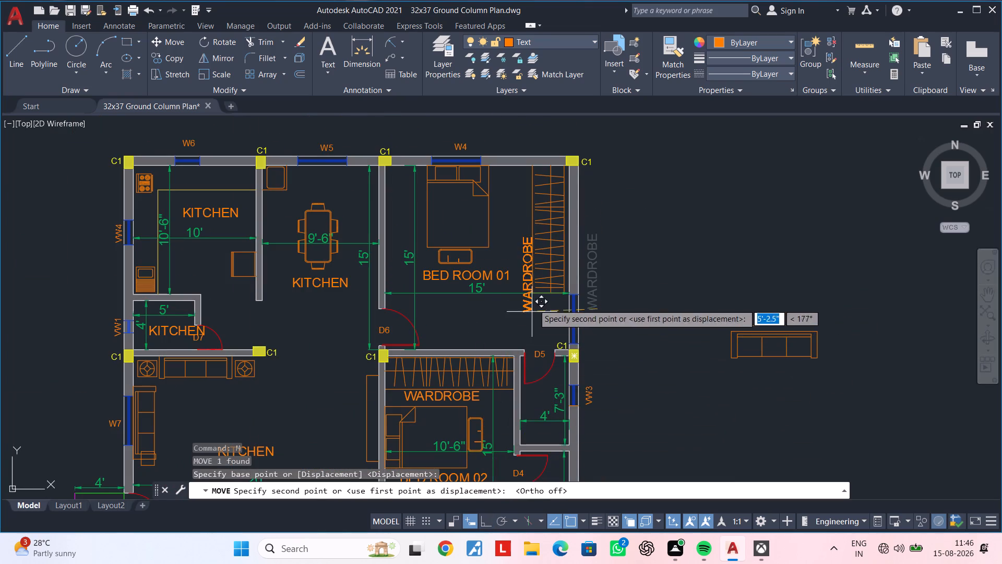
{"action": "middle_click_drag", "start_coordinate": [532, 297], "coordinate": [517, 375]}
{"action": "scroll", "coordinate": [517, 346], "scroll_direction": "up", "scroll_amount": 1}
{"action": "left_click", "coordinate": [512, 336]}
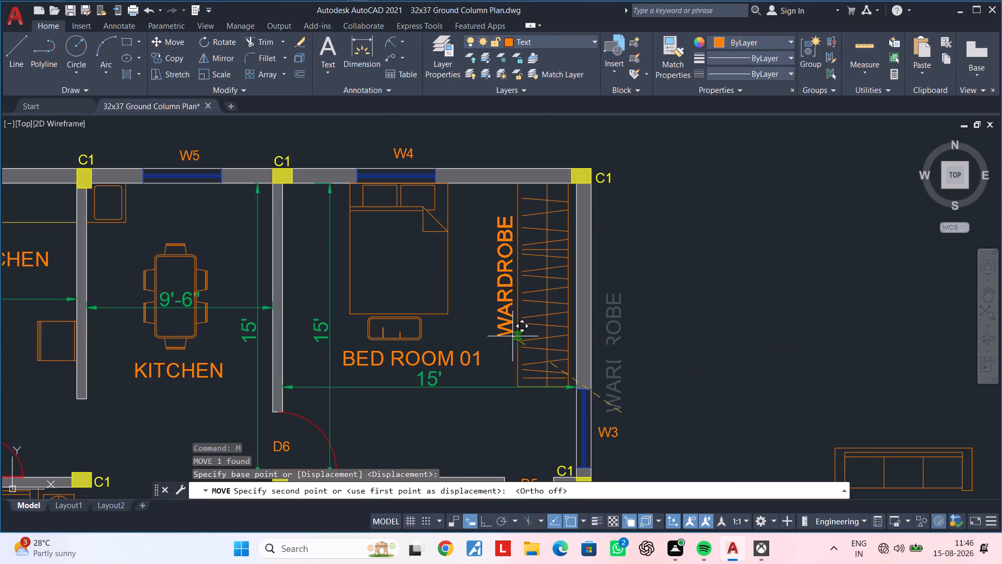
{"action": "scroll", "coordinate": [497, 347], "scroll_direction": "up", "scroll_amount": 2}
{"action": "scroll", "coordinate": [498, 347], "scroll_direction": "down", "scroll_amount": 2}
{"action": "middle_click_drag", "start_coordinate": [505, 357], "coordinate": [616, 333]}
{"action": "key", "text": "Escape"}
{"action": "key", "text": "Escape"}
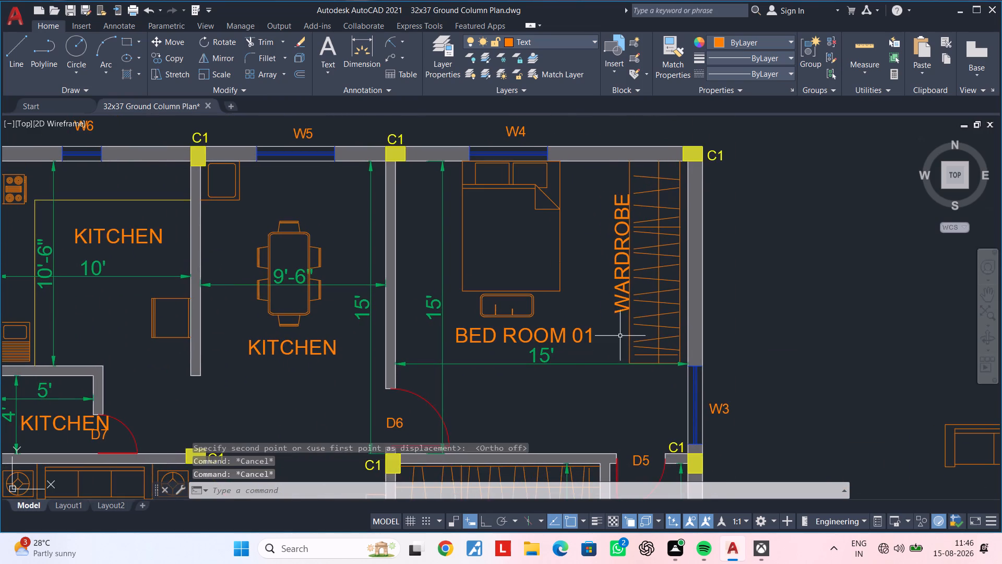
Change the KITCHEN label south of the dining table to DINNING.
{"action": "scroll", "coordinate": [620, 336], "scroll_direction": "down", "scroll_amount": 2}
{"action": "middle_click_drag", "start_coordinate": [612, 338], "coordinate": [691, 326]}
{"action": "key", "text": "Escape"}
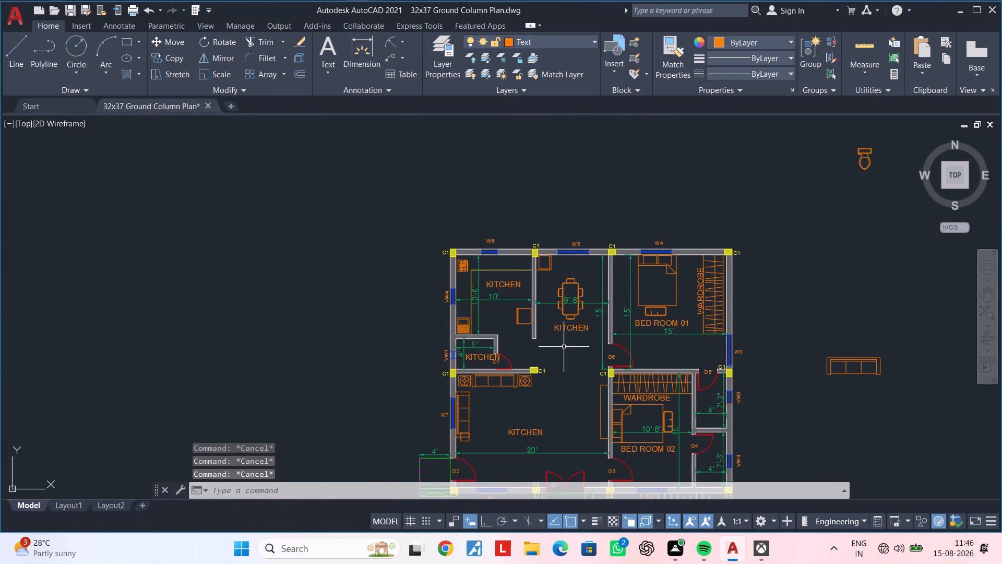
{"action": "middle_click_drag", "start_coordinate": [561, 356], "coordinate": [575, 279]}
{"action": "scroll", "coordinate": [568, 275], "scroll_direction": "up", "scroll_amount": 1}
{"action": "middle_click_drag", "start_coordinate": [601, 263], "coordinate": [545, 356]}
{"action": "scroll", "coordinate": [542, 342], "scroll_direction": "up", "scroll_amount": 2}
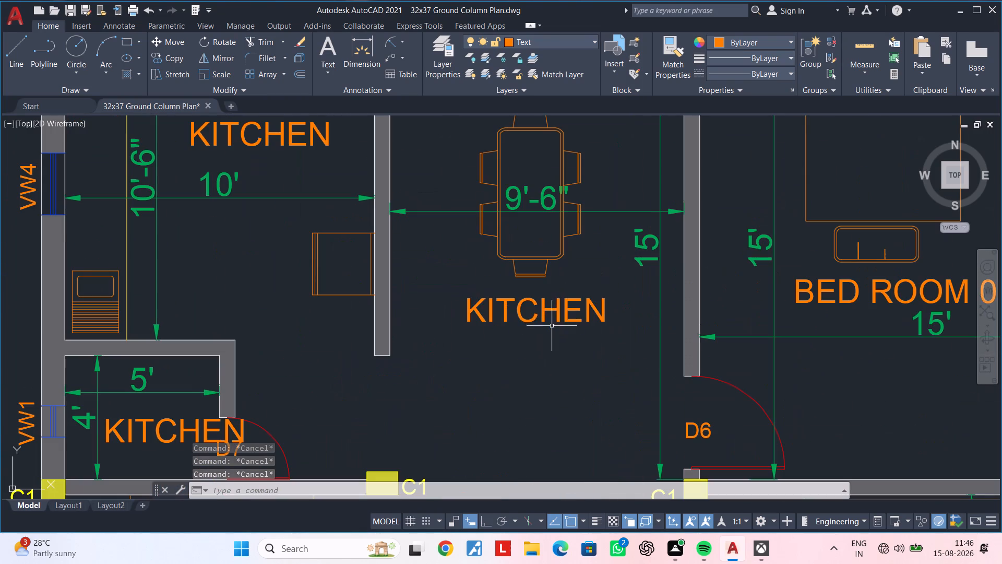
{"action": "double_click", "coordinate": [566, 313]}
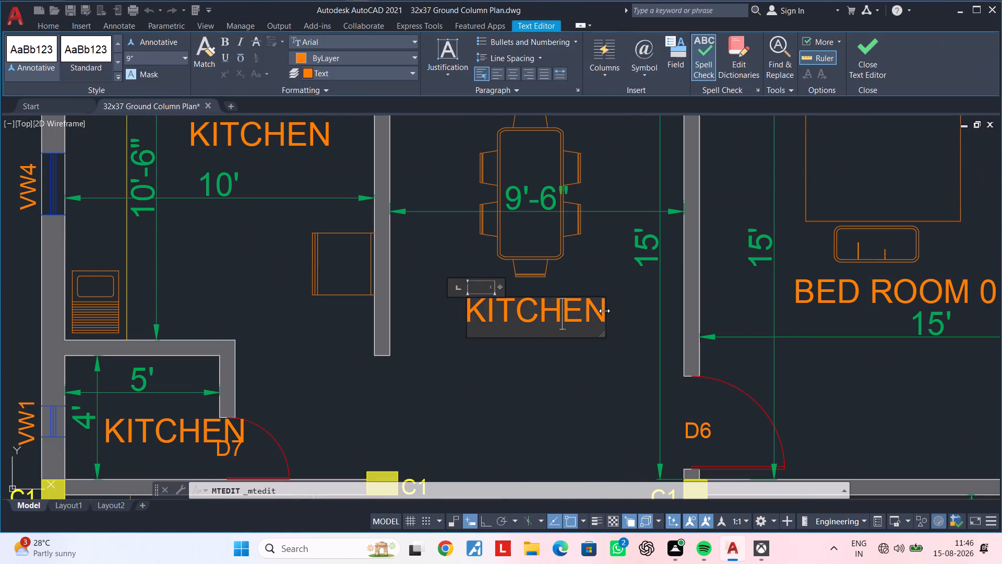
{"action": "left_click", "coordinate": [604, 311]}
{"action": "key", "text": "Right"}
{"action": "key", "text": "Right"}
{"action": "key", "text": "Right"}
{"action": "key", "text": "space"}
{"action": "key", "text": "space"}
{"action": "key", "text": "BackSpace"}
{"action": "key", "text": "BackSpace"}
{"action": "key", "text": "BackSpace"}
{"action": "key", "text": "BackSpace"}
{"action": "key", "text": "BackSpace"}
{"action": "key", "text": "BackSpace"}
{"action": "key", "text": "BackSpace"}
{"action": "key", "text": "BackSpace"}
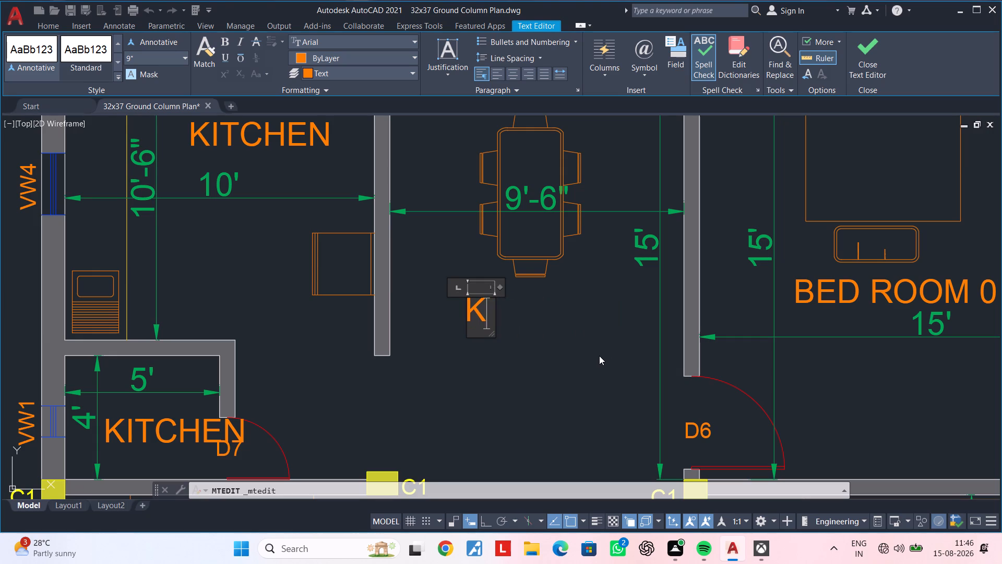
{"action": "key", "text": "BackSpace"}
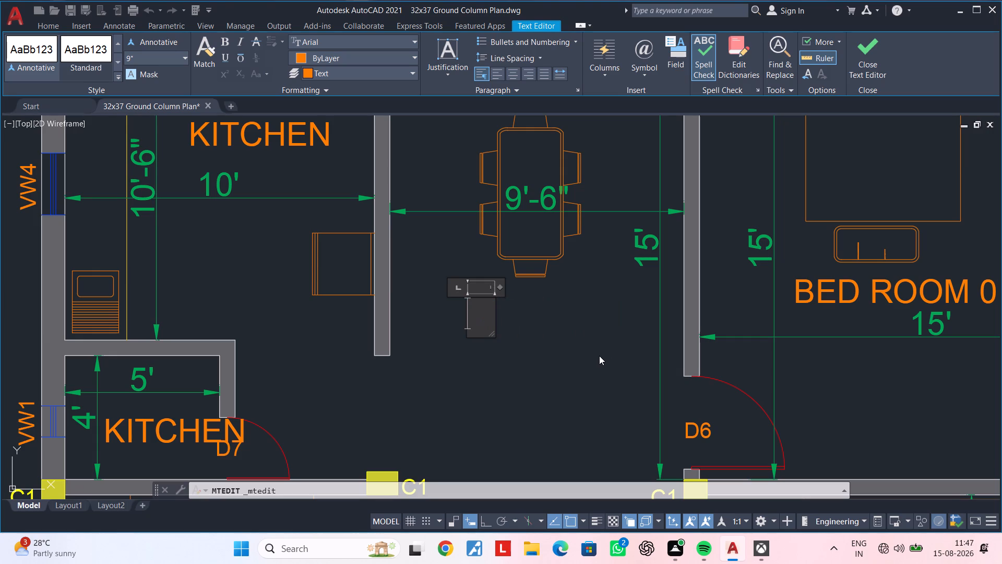
{"action": "type", "text": "DINNING"}
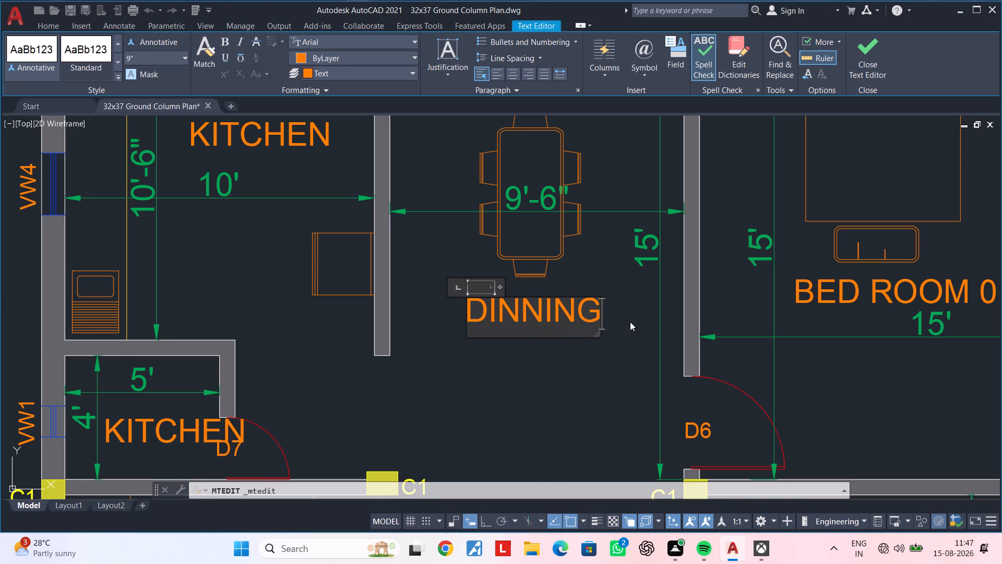
{"action": "left_click", "coordinate": [556, 355]}
Change the KITCHEN label in the small 5' by 4' room beside door D7 to POOJA.
{"action": "scroll", "coordinate": [518, 378], "scroll_direction": "down", "scroll_amount": 1}
{"action": "middle_click_drag", "start_coordinate": [518, 378], "coordinate": [578, 366]}
{"action": "middle_click_drag", "start_coordinate": [462, 367], "coordinate": [461, 312]}
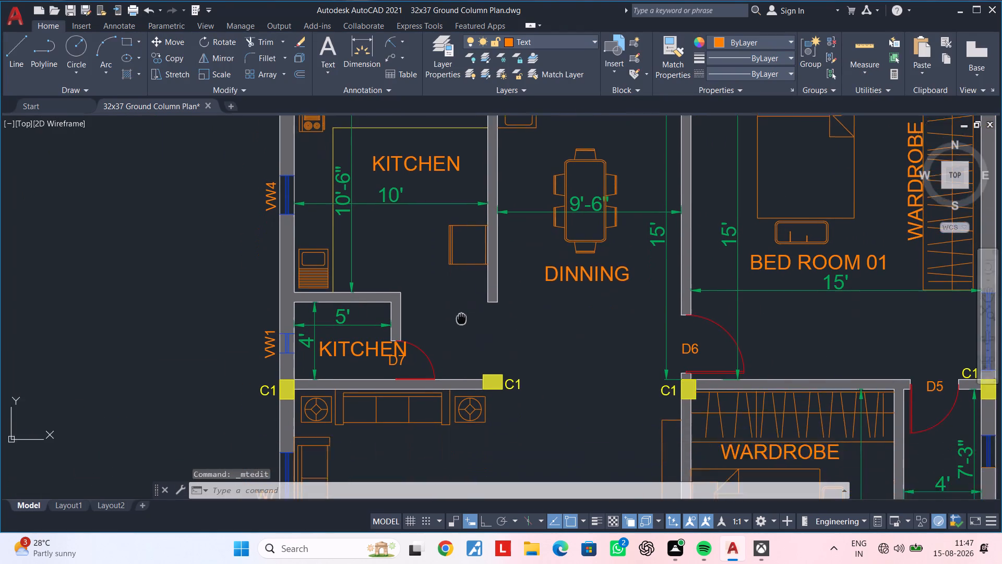
{"action": "middle_click_drag", "start_coordinate": [461, 312], "coordinate": [461, 283]}
{"action": "middle_click_drag", "start_coordinate": [450, 295], "coordinate": [485, 272]}
{"action": "scroll", "coordinate": [391, 295], "scroll_direction": "up", "scroll_amount": 1}
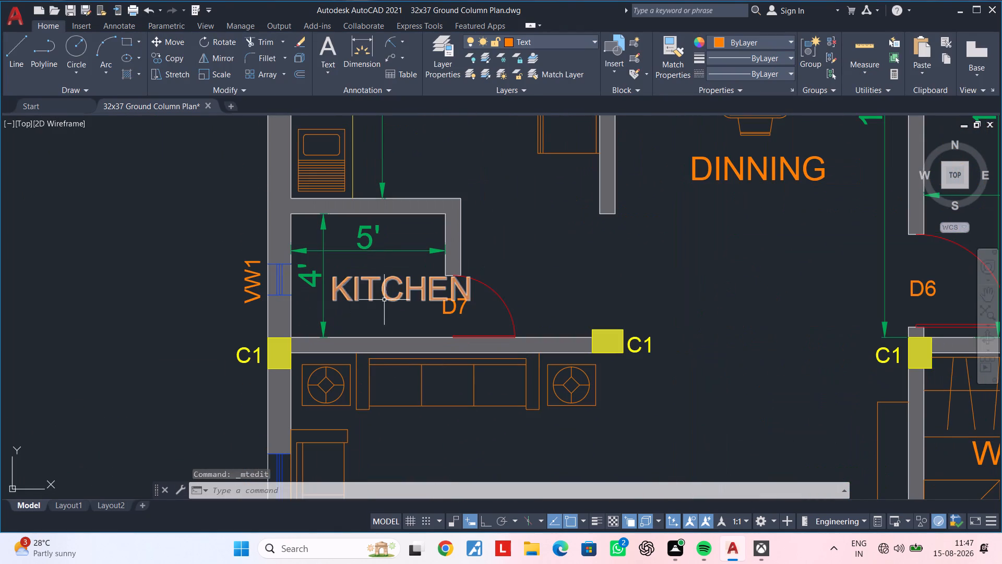
{"action": "double_click", "coordinate": [387, 299]}
{"action": "key", "text": "Right"}
{"action": "key", "text": "Right"}
{"action": "key", "text": "Right"}
{"action": "key", "text": "Right"}
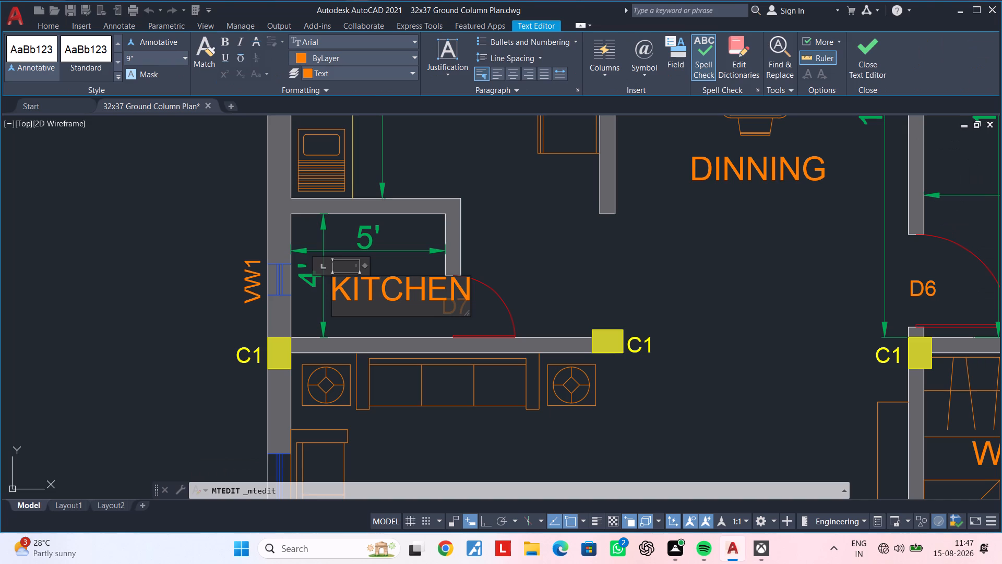
{"action": "key", "text": "Right"}
{"action": "key", "text": "Right"}
{"action": "key", "text": "Right"}
{"action": "key", "text": "Right"}
{"action": "key", "text": "Right"}
{"action": "key", "text": "Right"}
{"action": "key", "text": "BackSpace"}
{"action": "key", "text": "BackSpace"}
{"action": "key", "text": "BackSpace"}
{"action": "key", "text": "BackSpace"}
{"action": "key", "text": "BackSpace"}
{"action": "key", "text": "BackSpace"}
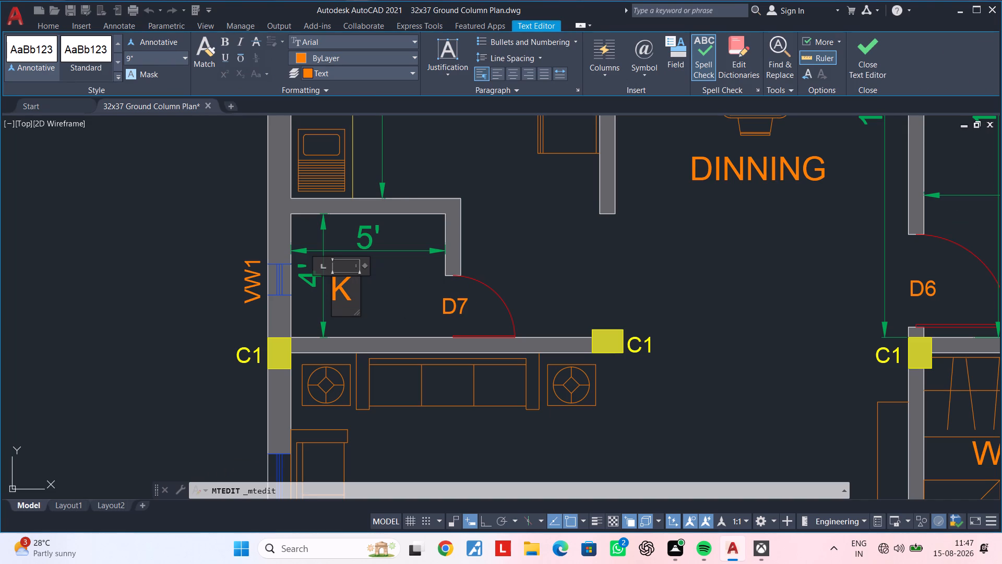
{"action": "key", "text": "BackSpace"}
{"action": "key", "text": "BackSpace"}
{"action": "type", "text": "POOJA"}
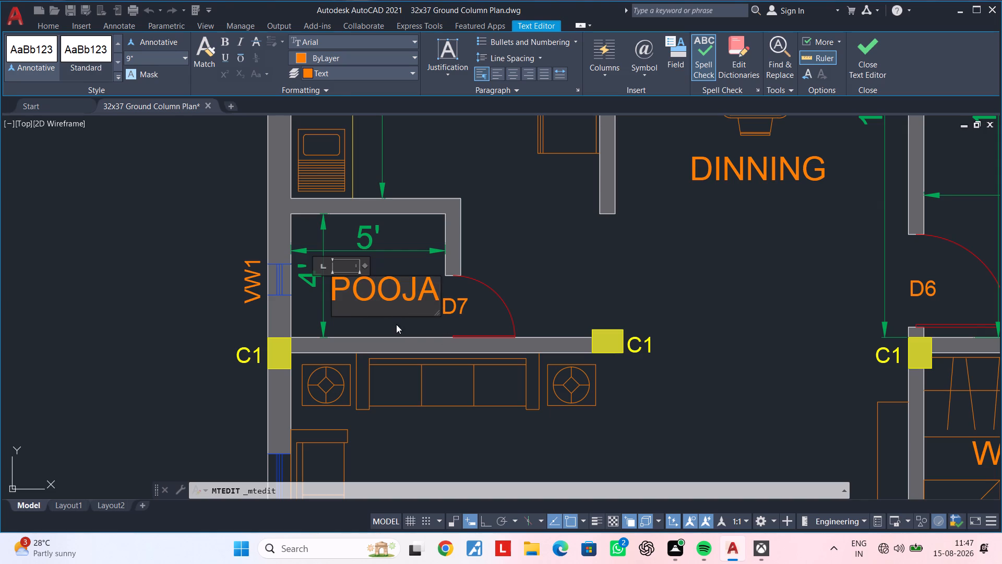
{"action": "left_click", "coordinate": [396, 324]}
Change the KITCHEN label in the 20' wide sofa room to LIVING.
{"action": "scroll", "coordinate": [438, 347], "scroll_direction": "down", "scroll_amount": 1}
{"action": "middle_click_drag", "start_coordinate": [409, 319], "coordinate": [402, 204]}
{"action": "double_click", "coordinate": [534, 385]}
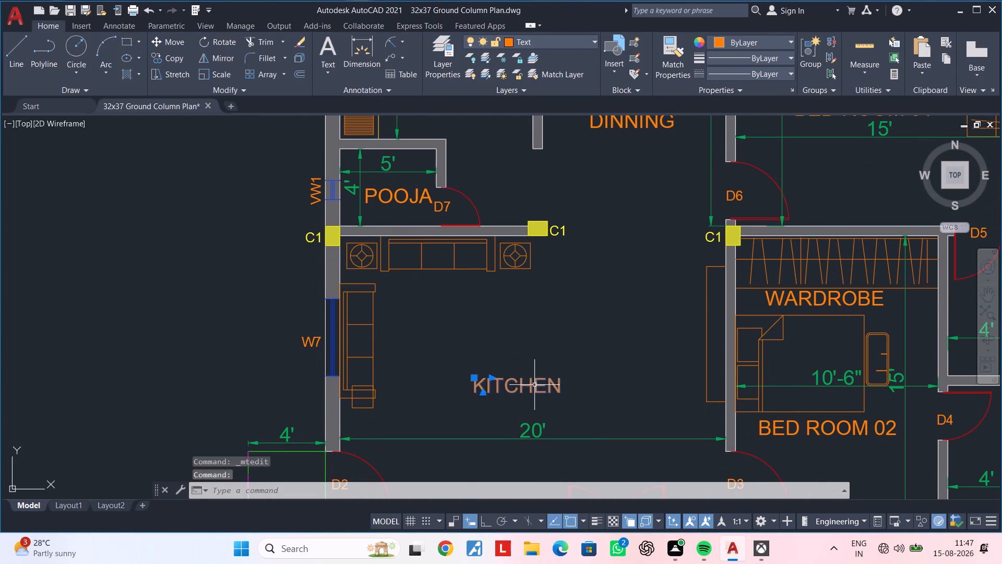
{"action": "key", "text": "Right"}
{"action": "key", "text": "Right"}
{"action": "key", "text": "Right"}
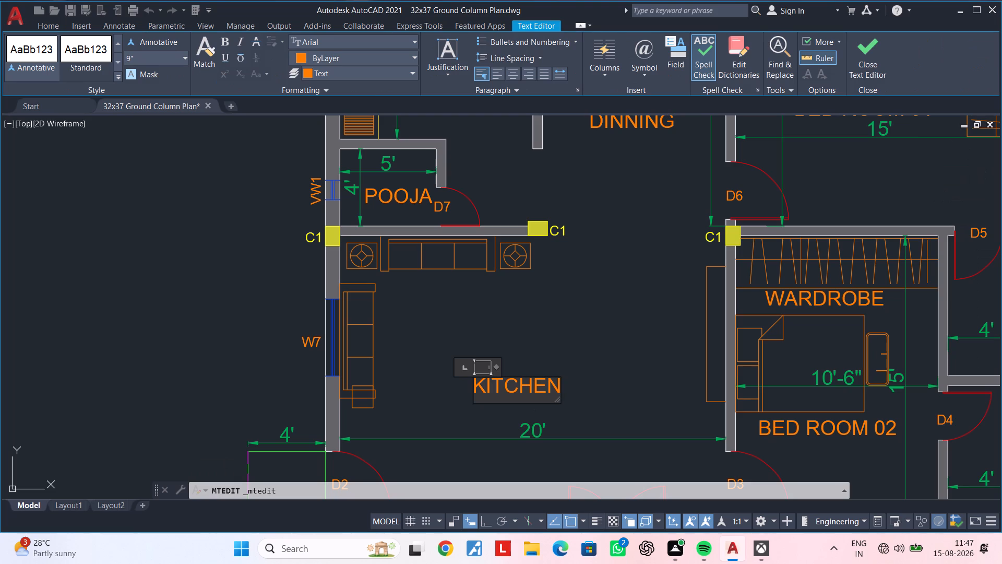
{"action": "key", "text": "BackSpace"}
{"action": "key", "text": "BackSpace"}
{"action": "key", "text": "BackSpace"}
{"action": "key", "text": "BackSpace"}
{"action": "key", "text": "BackSpace"}
{"action": "key", "text": "BackSpace"}
{"action": "key", "text": "BackSpace"}
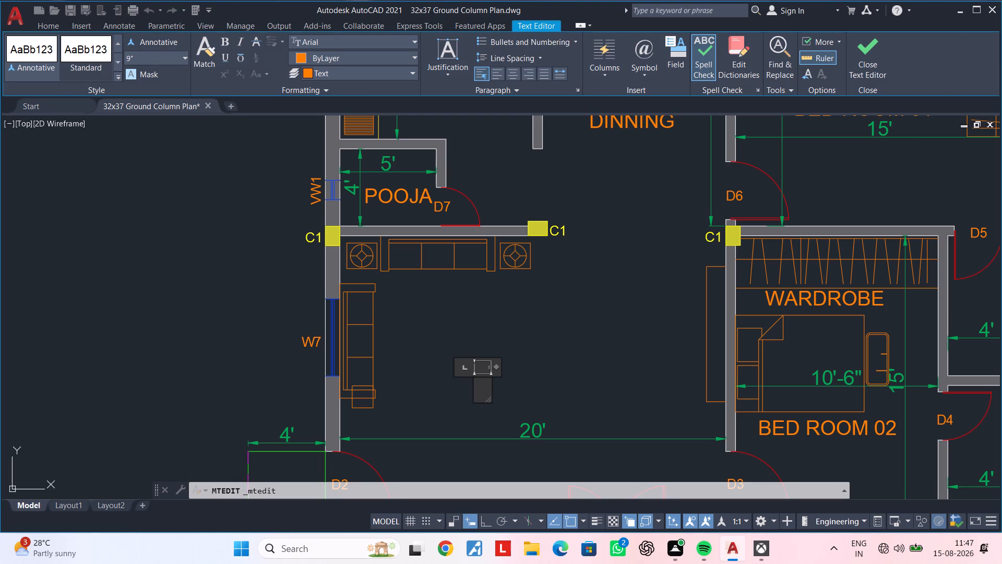
{"action": "type", "text": "LIVING"}
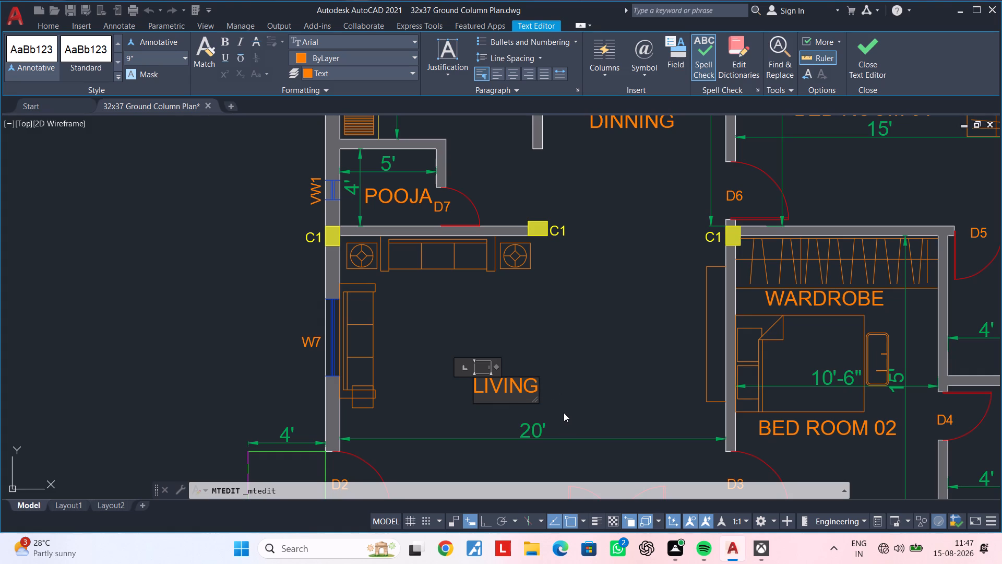
{"action": "middle_click_drag", "start_coordinate": [566, 399], "coordinate": [457, 345]}
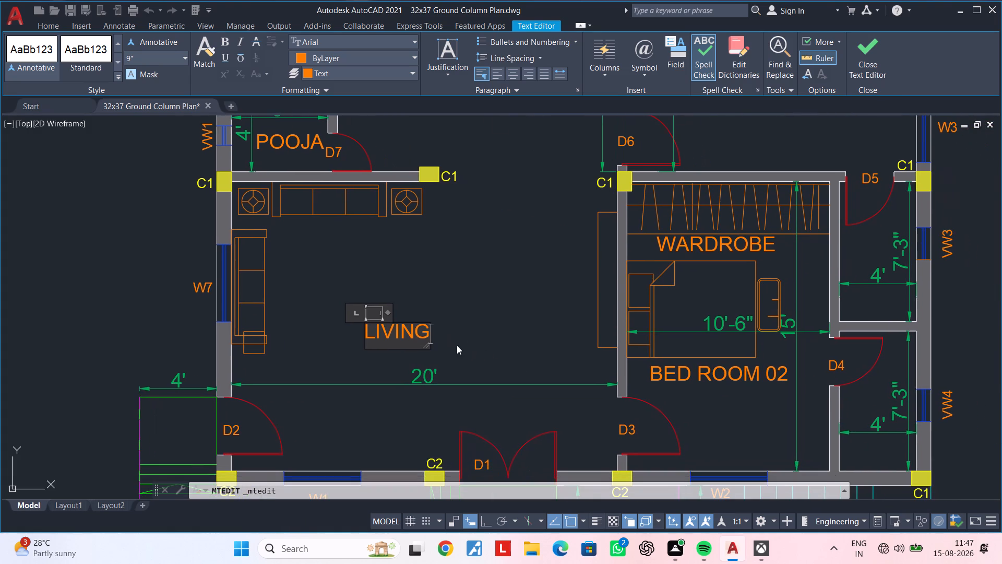
{"action": "left_click", "coordinate": [458, 345]}
{"action": "key", "text": "Escape"}
Add a multiline text label SINK on the counter just north of the kitchen sink.
{"action": "middle_click_drag", "start_coordinate": [503, 337], "coordinate": [405, 361]}
{"action": "scroll", "coordinate": [419, 351], "scroll_direction": "down", "scroll_amount": 1}
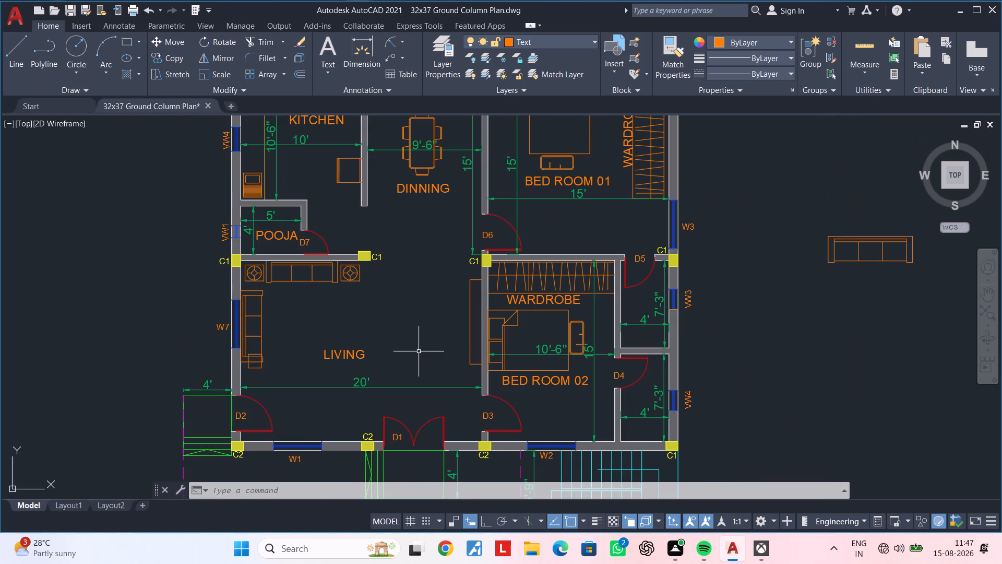
{"action": "scroll", "coordinate": [251, 173], "scroll_direction": "up", "scroll_amount": 2}
{"action": "middle_click_drag", "start_coordinate": [283, 213], "coordinate": [339, 275]}
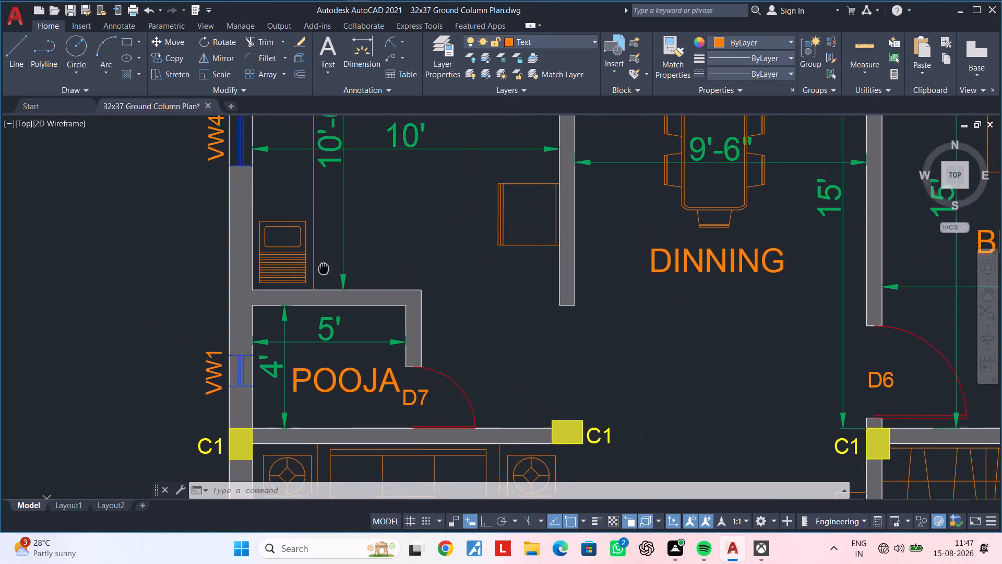
{"action": "middle_click_drag", "start_coordinate": [339, 275], "coordinate": [392, 288]}
{"action": "key", "text": "Escape"}
{"action": "key", "text": "Escape"}
{"action": "key", "text": "Escape"}
{"action": "left_click", "coordinate": [332, 46]}
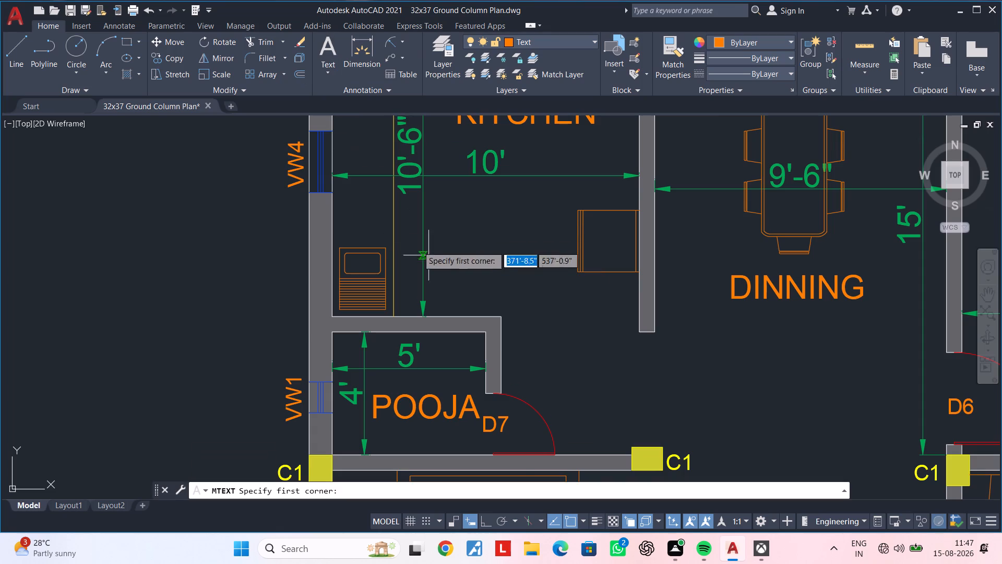
{"action": "scroll", "coordinate": [331, 236], "scroll_direction": "up", "scroll_amount": 1}
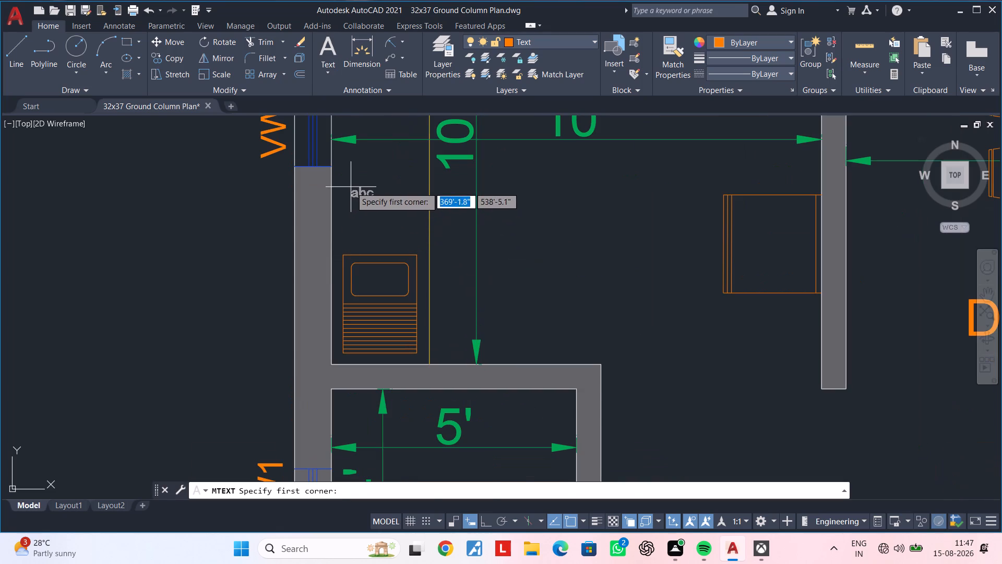
{"action": "left_click", "coordinate": [351, 186]}
{"action": "left_click", "coordinate": [388, 217]}
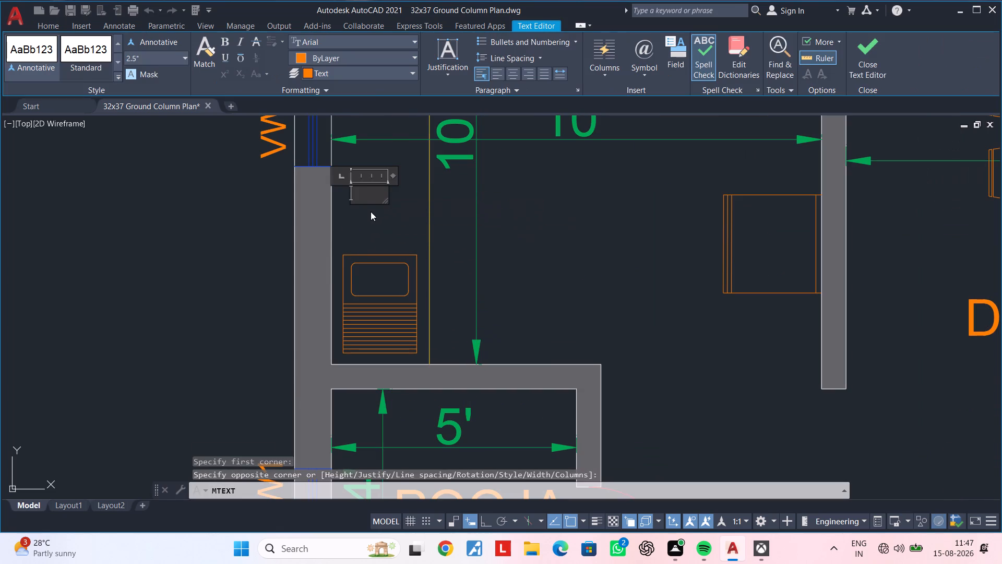
{"action": "type", "text": "SINK"}
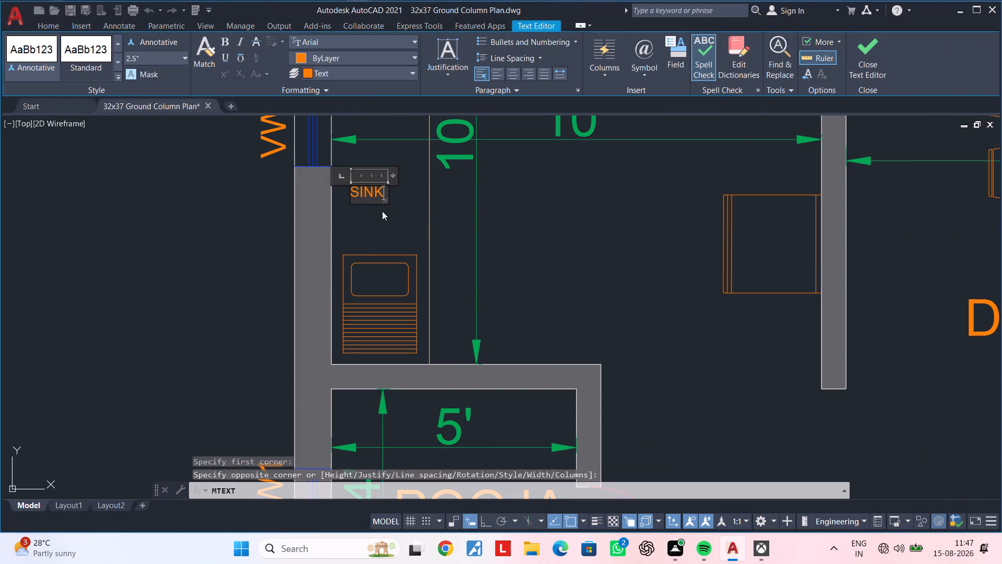
{"action": "left_click", "coordinate": [362, 240]}
{"action": "key", "text": "Escape"}
Rotate the SINK label 90° with Ortho on so it reads vertically.
{"action": "left_click", "coordinate": [389, 173]}
{"action": "left_click", "coordinate": [351, 204]}
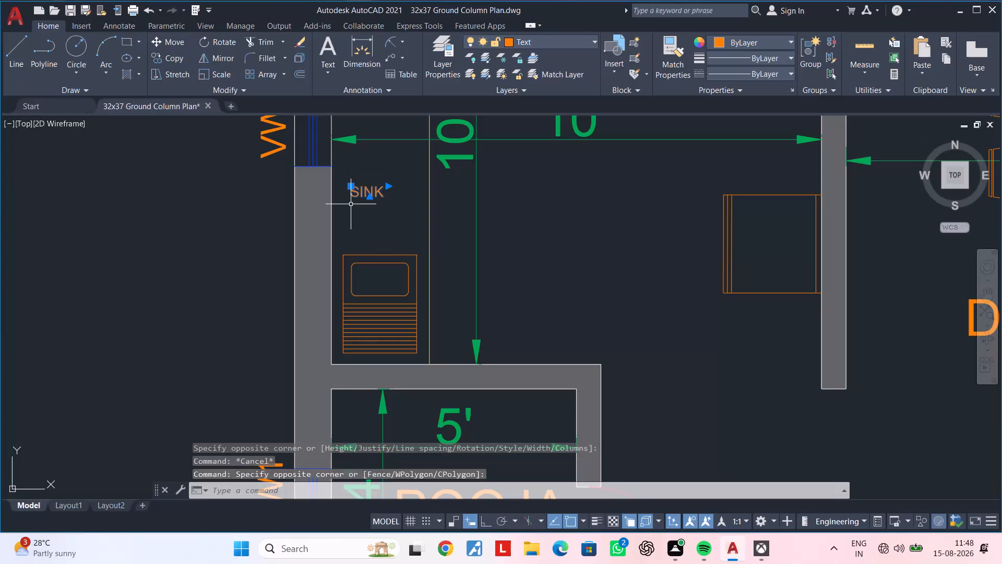
{"action": "type", "text": "RO"}
{"action": "key", "text": "space"}
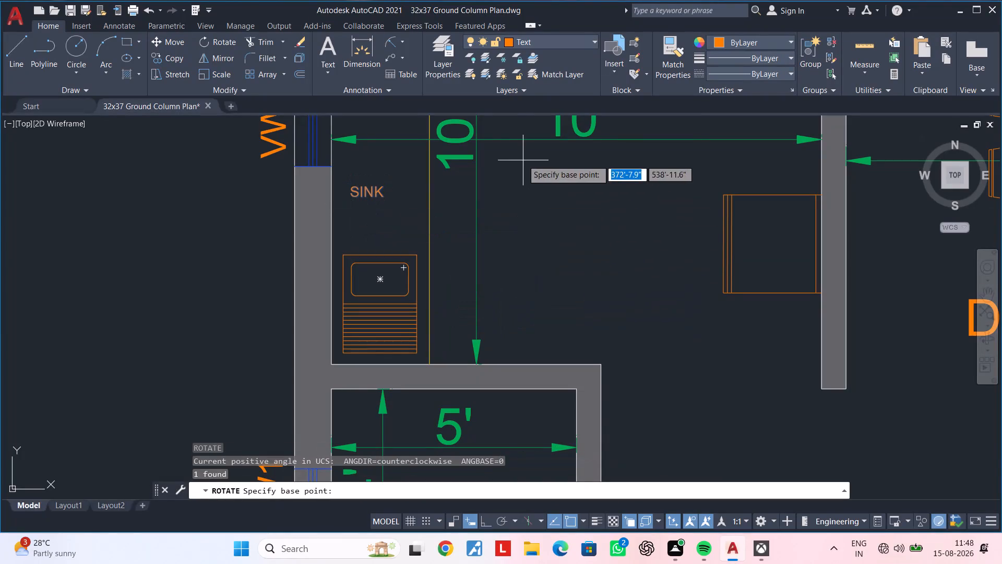
{"action": "left_click", "coordinate": [483, 524]}
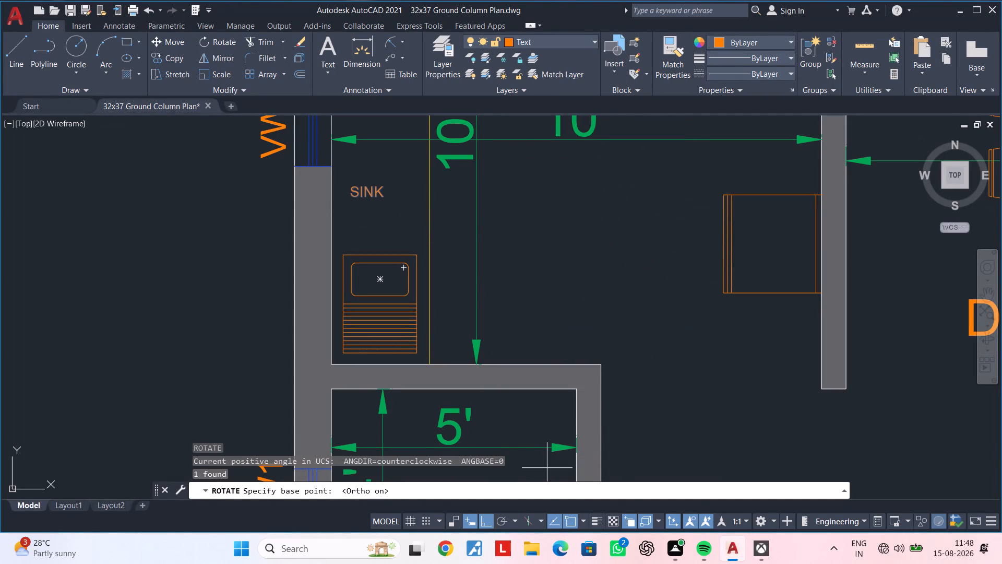
{"action": "left_click_drag", "start_coordinate": [372, 199], "coordinate": [375, 214]}
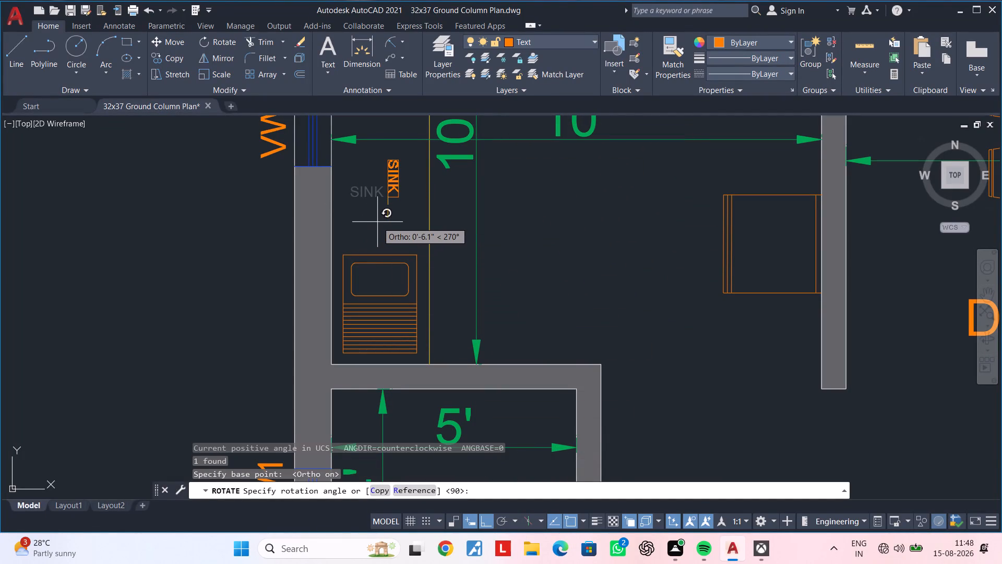
{"action": "left_click", "coordinate": [391, 173]}
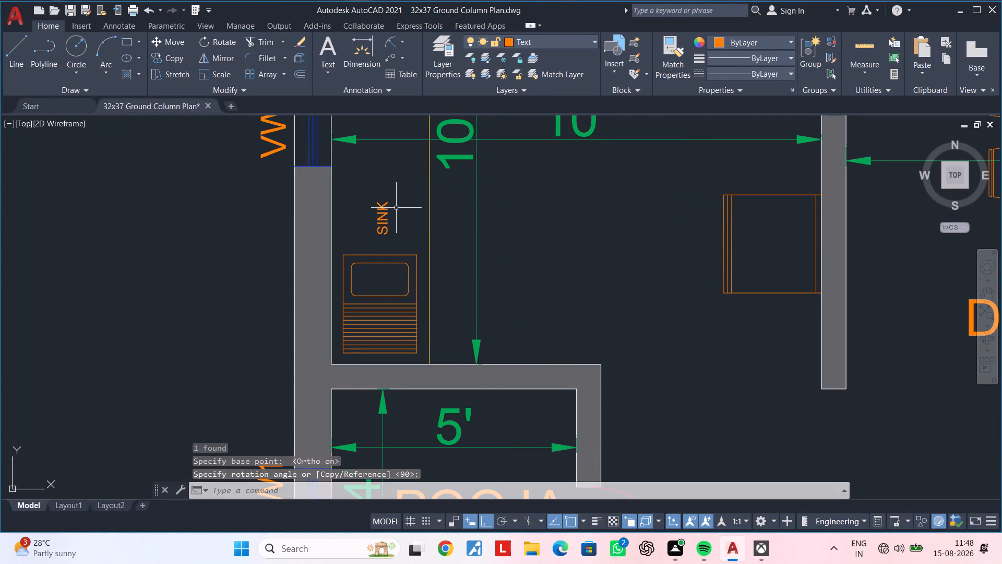
Move the vertical SINK label slightly south so it sits just above the kitchen sink.
{"action": "left_click_drag", "start_coordinate": [408, 180], "coordinate": [404, 186]}
{"action": "left_click", "coordinate": [369, 248]}
{"action": "key", "text": "Escape"}
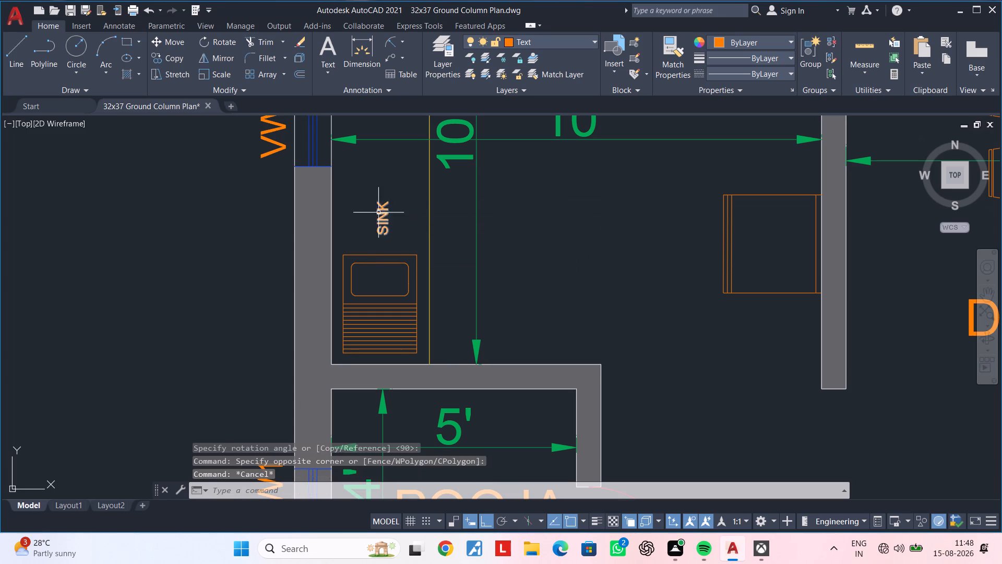
{"action": "left_click_drag", "start_coordinate": [398, 193], "coordinate": [395, 201]}
{"action": "left_click", "coordinate": [362, 242]}
{"action": "type", "text": "M"}
{"action": "key", "text": "space"}
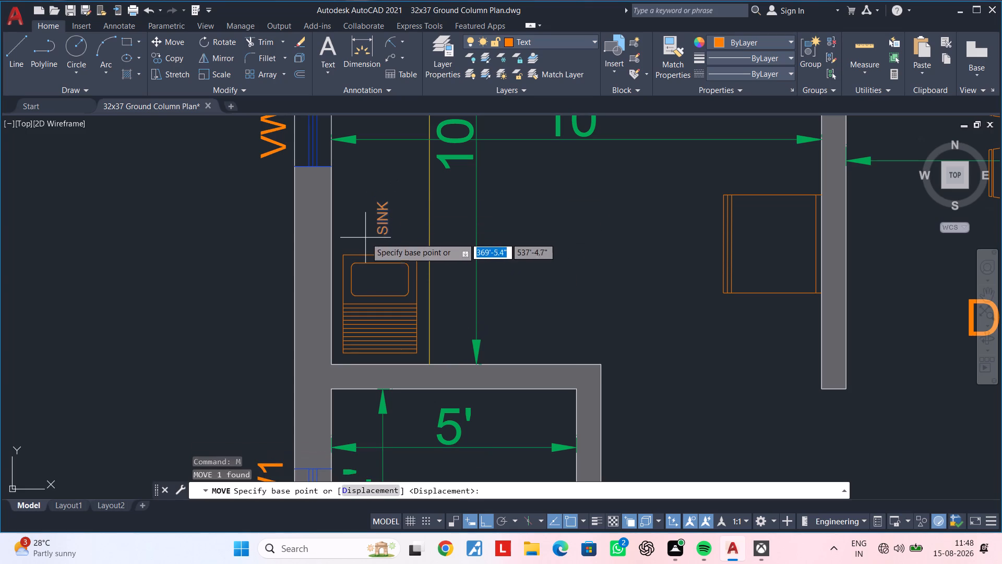
{"action": "left_click", "coordinate": [378, 226]}
{"action": "left_click", "coordinate": [373, 245]}
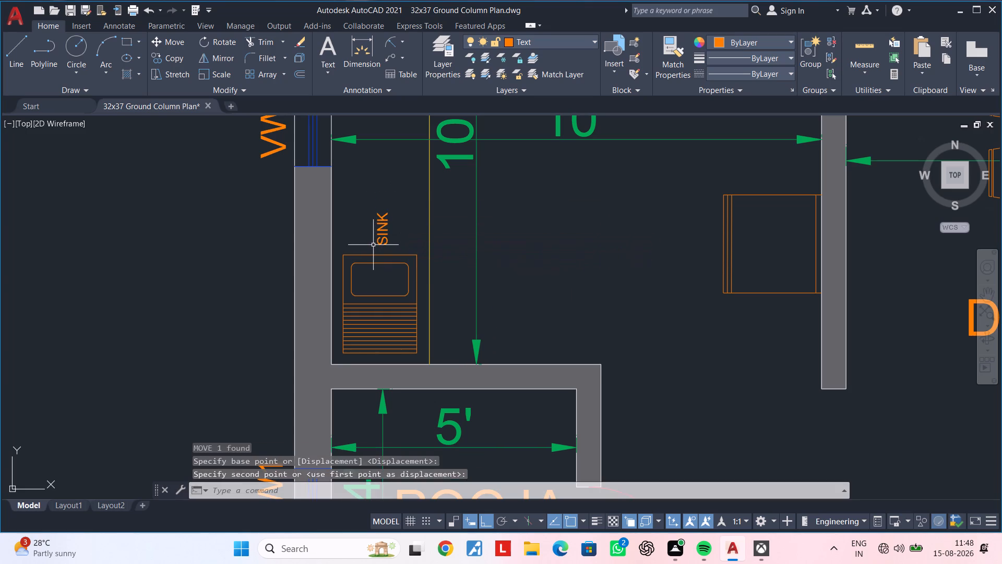
{"action": "key", "text": "Escape"}
Copy the SINK label, with Ortho off, to the east side of the stove and of the basin in the dining area's northwest corner.
{"action": "left_click", "coordinate": [408, 199]}
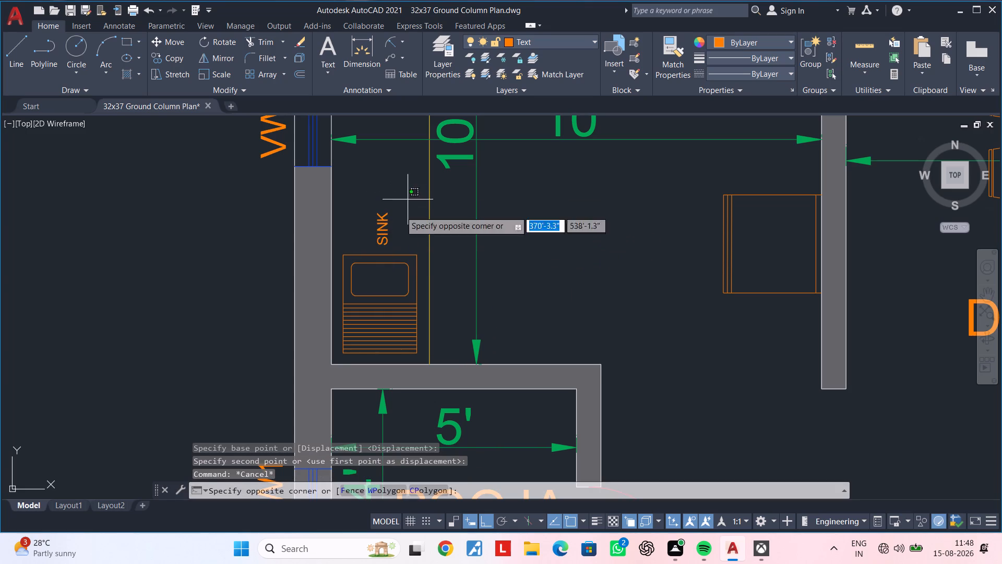
{"action": "left_click", "coordinate": [366, 245]}
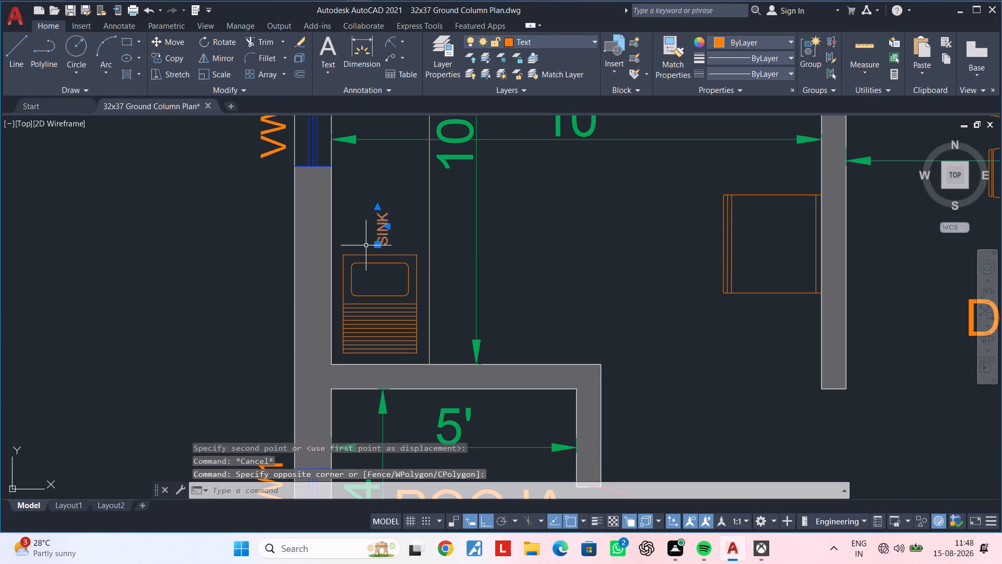
{"action": "key", "text": "c"}
{"action": "type", "text": "O"}
{"action": "key", "text": "space"}
{"action": "left_click", "coordinate": [386, 234]}
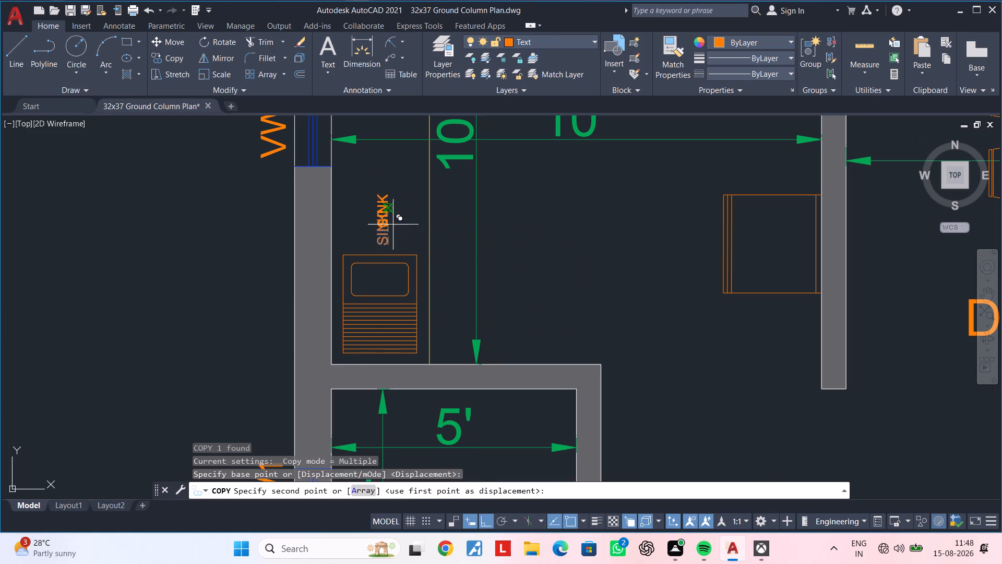
{"action": "scroll", "coordinate": [404, 208], "scroll_direction": "down", "scroll_amount": 2}
{"action": "middle_click_drag", "start_coordinate": [412, 227], "coordinate": [392, 343]}
{"action": "scroll", "coordinate": [422, 218], "scroll_direction": "up", "scroll_amount": 1}
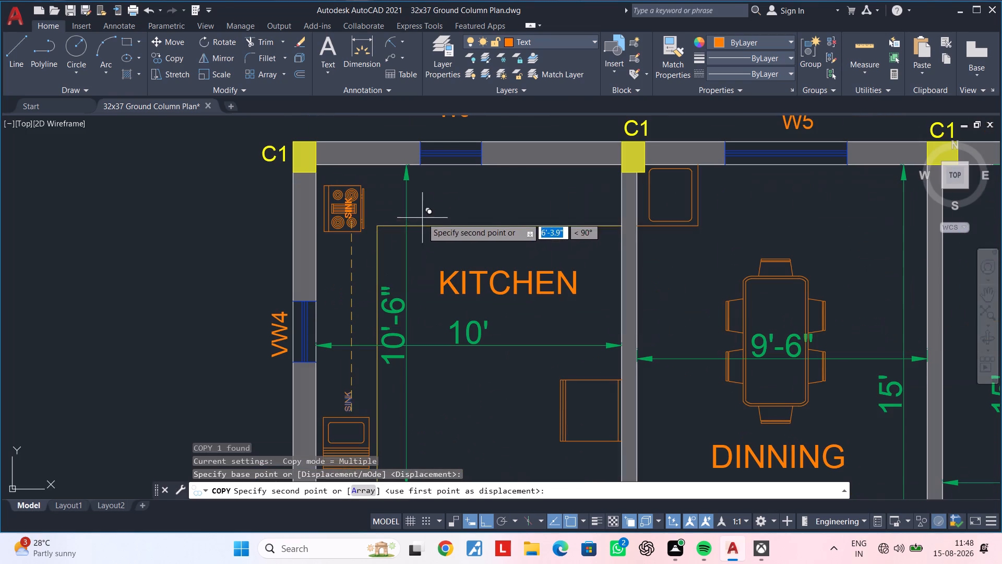
{"action": "left_click", "coordinate": [487, 521]}
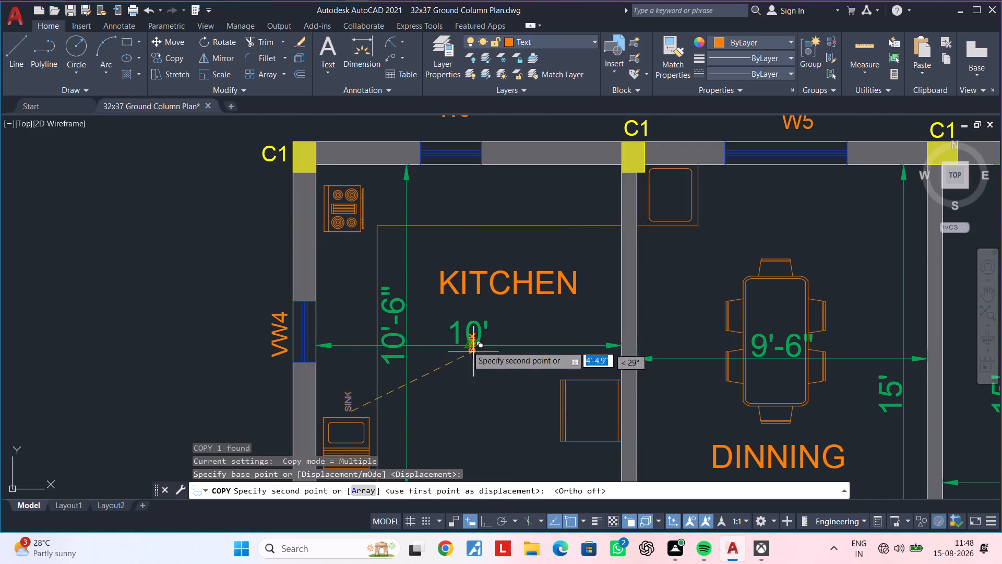
{"action": "scroll", "coordinate": [386, 199], "scroll_direction": "up", "scroll_amount": 2}
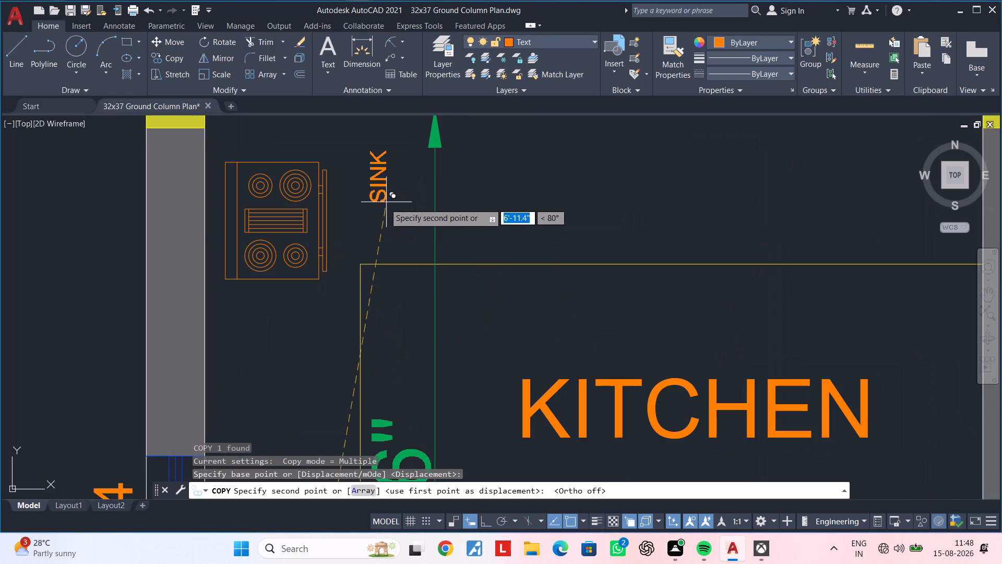
{"action": "double_click", "coordinate": [370, 216]}
{"action": "scroll", "coordinate": [545, 229], "scroll_direction": "down", "scroll_amount": 2}
{"action": "middle_click_drag", "start_coordinate": [548, 230], "coordinate": [414, 245]}
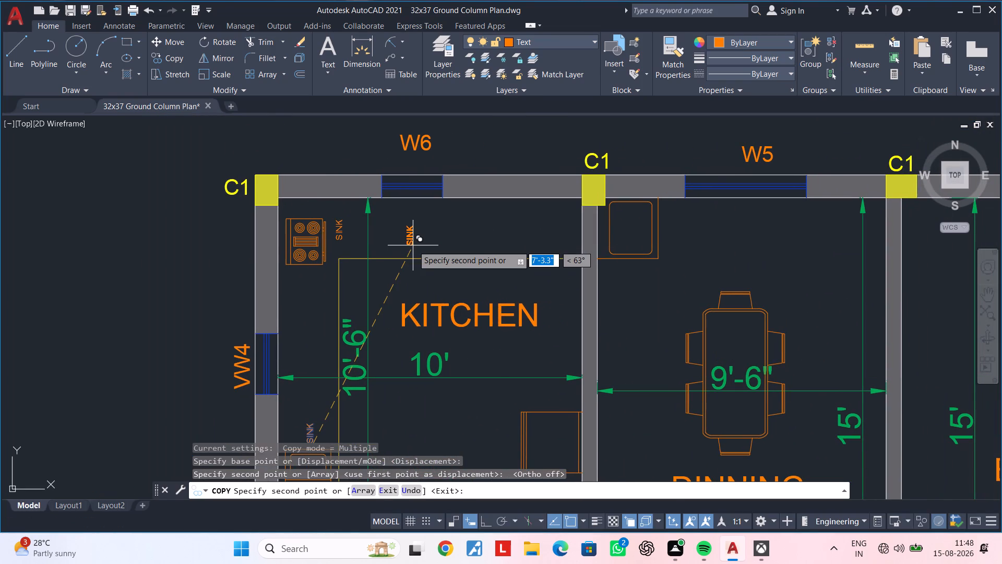
{"action": "middle_click_drag", "start_coordinate": [503, 253], "coordinate": [402, 260]}
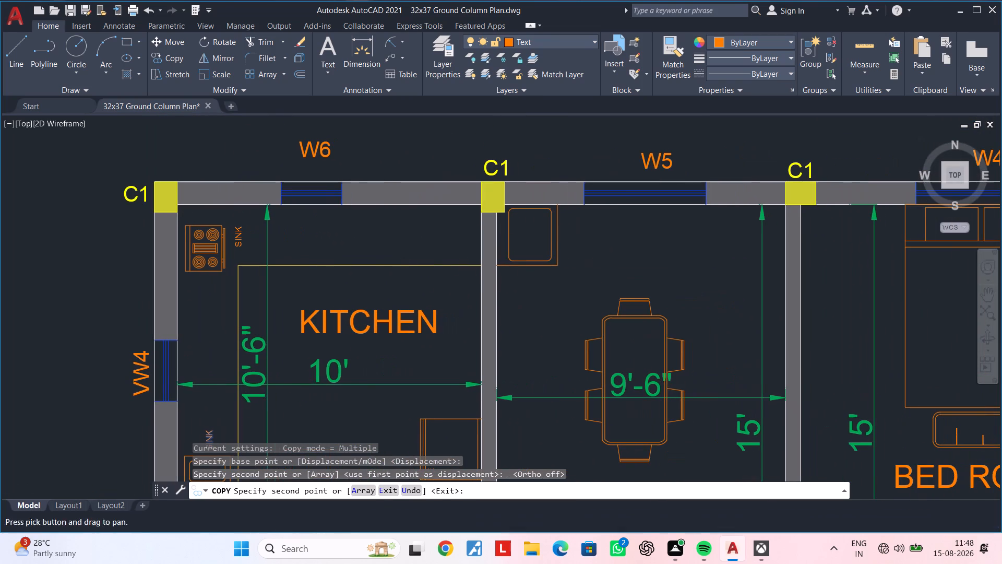
{"action": "left_click", "coordinate": [572, 248]}
{"action": "key", "text": "Escape"}
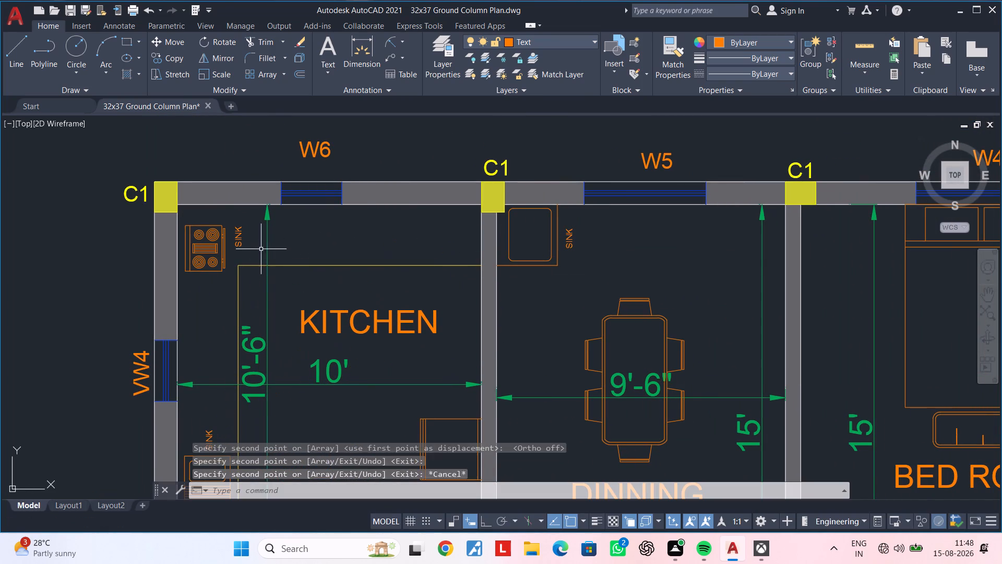
{"action": "key", "text": "Escape"}
{"action": "key", "text": "Escape"}
Change the copied SINK label beside the stove to STOVE.
{"action": "double_click", "coordinate": [240, 242]}
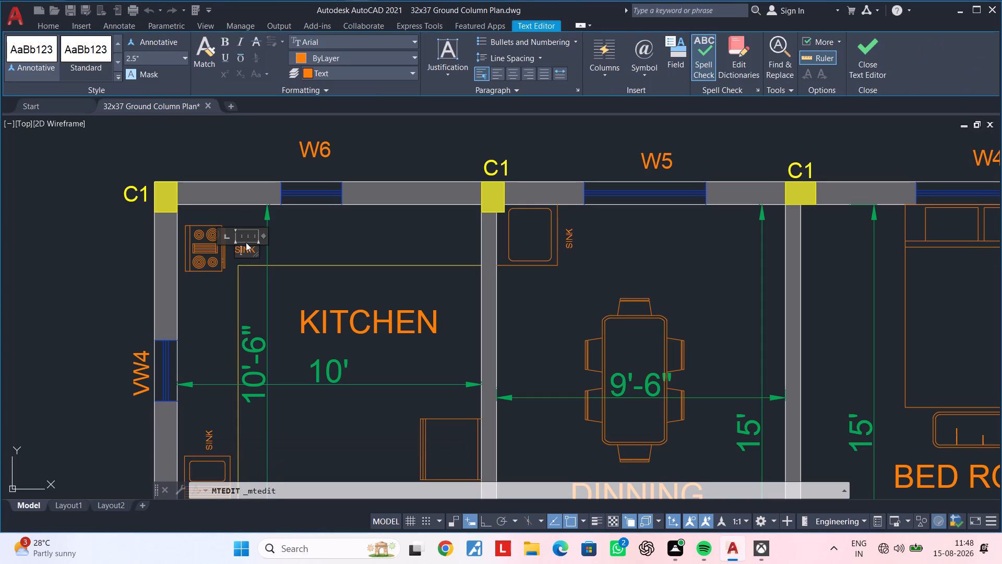
{"action": "key", "text": "Right"}
{"action": "key", "text": "Right"}
{"action": "key", "text": "Right"}
{"action": "key", "text": "BackSpace"}
{"action": "key", "text": "BackSpace"}
{"action": "key", "text": "BackSpace"}
{"action": "key", "text": "BackSpace"}
{"action": "type", "text": "ST"}
{"action": "type", "text": "OVE"}
{"action": "left_click", "coordinate": [302, 249]}
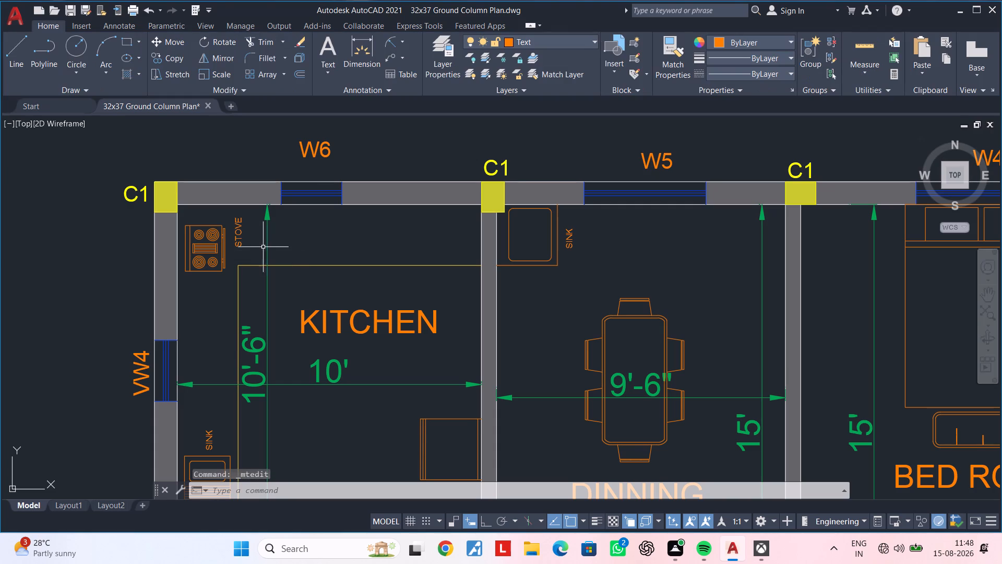
Set the text height of the STOVE label in the kitchen to 4".
{"action": "left_click", "coordinate": [239, 239]}
{"action": "right_click", "coordinate": [239, 239]}
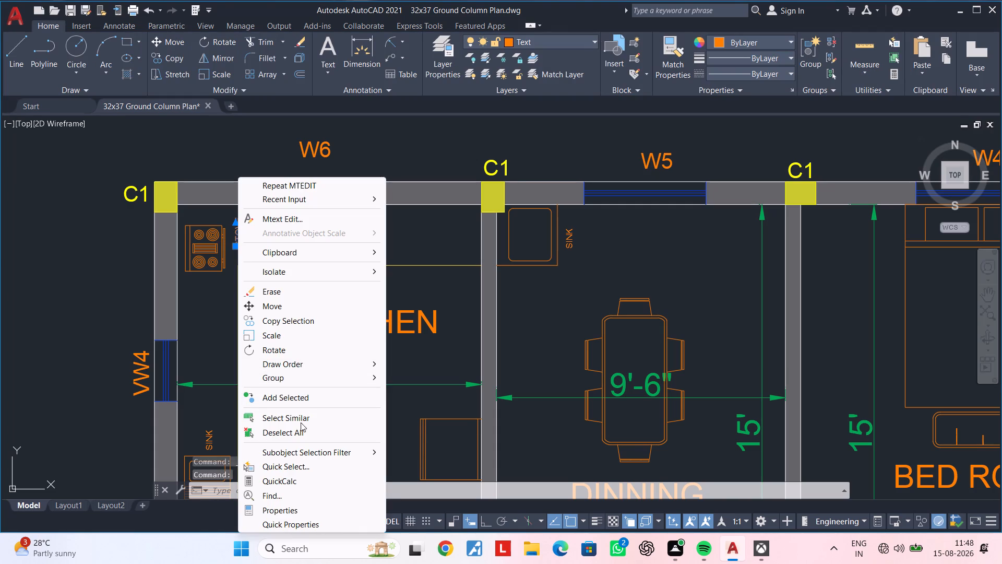
{"action": "left_click", "coordinate": [284, 512]}
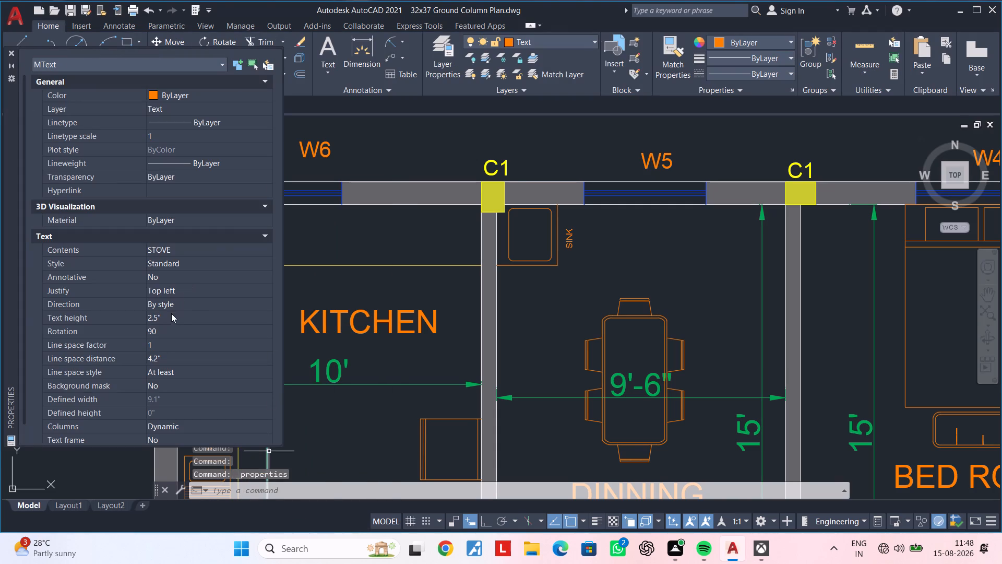
{"action": "left_click", "coordinate": [171, 313]}
{"action": "key", "text": "BackSpace"}
{"action": "key", "text": "BackSpace"}
{"action": "key", "text": "BackSpace"}
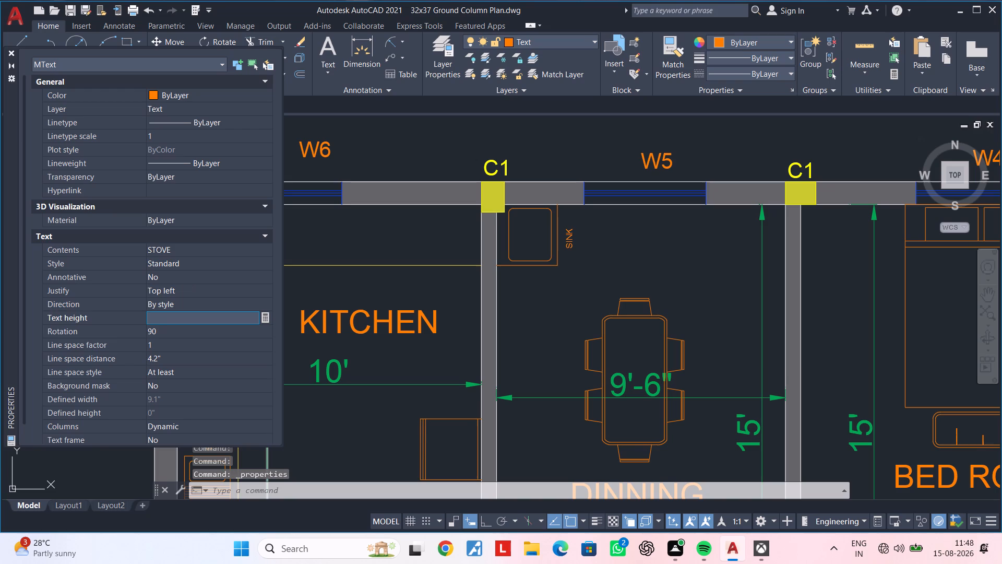
{"action": "type", "text": "4\""}
{"action": "key", "text": "Return"}
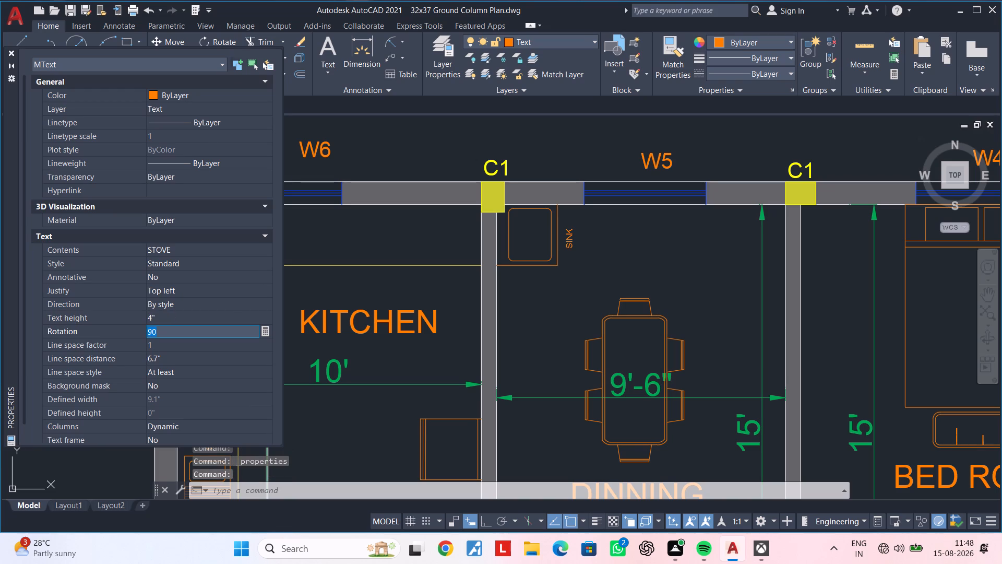
{"action": "left_click", "coordinate": [9, 52]}
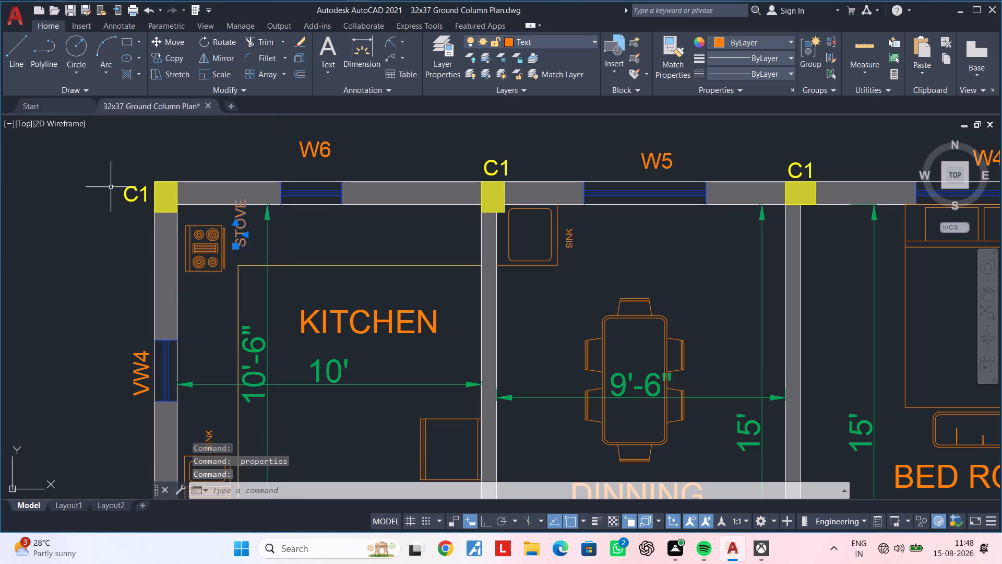
{"action": "key", "text": "Escape"}
Move the enlarged STOVE label about 4.8" south so it sits alongside the stove.
{"action": "left_click", "coordinate": [235, 231]}
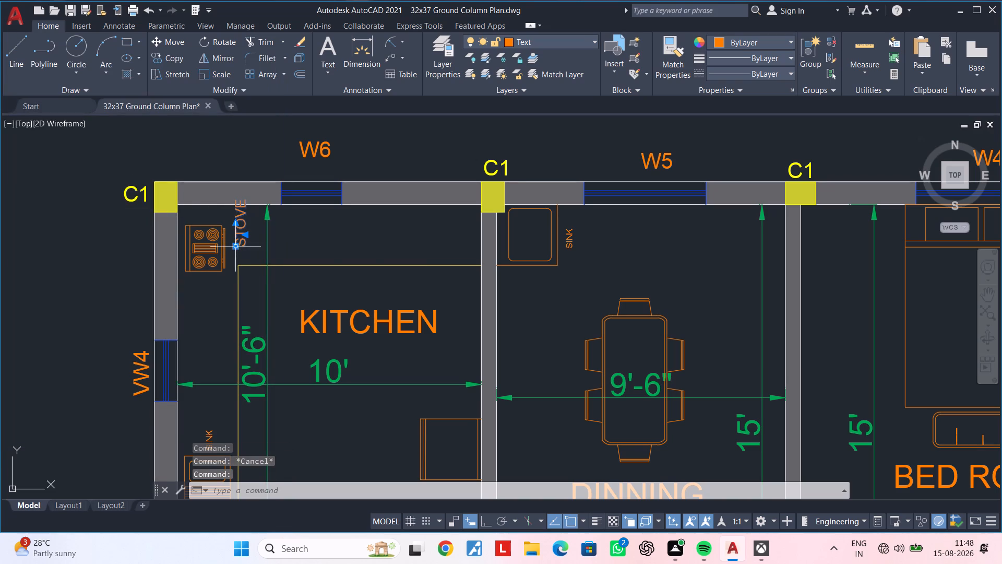
{"action": "type", "text": "M"}
{"action": "key", "text": "space"}
{"action": "left_click", "coordinate": [240, 242]}
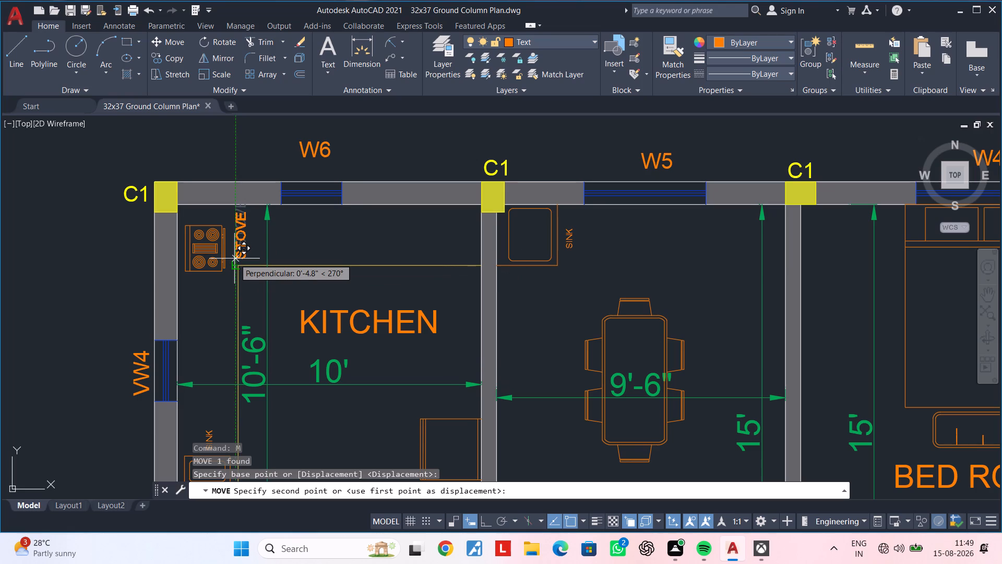
{"action": "left_click", "coordinate": [234, 258]}
{"action": "middle_click_drag", "start_coordinate": [249, 265], "coordinate": [260, 228]}
{"action": "key", "text": "Escape"}
Set the text height of the SINK label above the kitchen sink to 4".
{"action": "middle_click_drag", "start_coordinate": [249, 363], "coordinate": [267, 301]}
{"action": "key", "text": "Escape"}
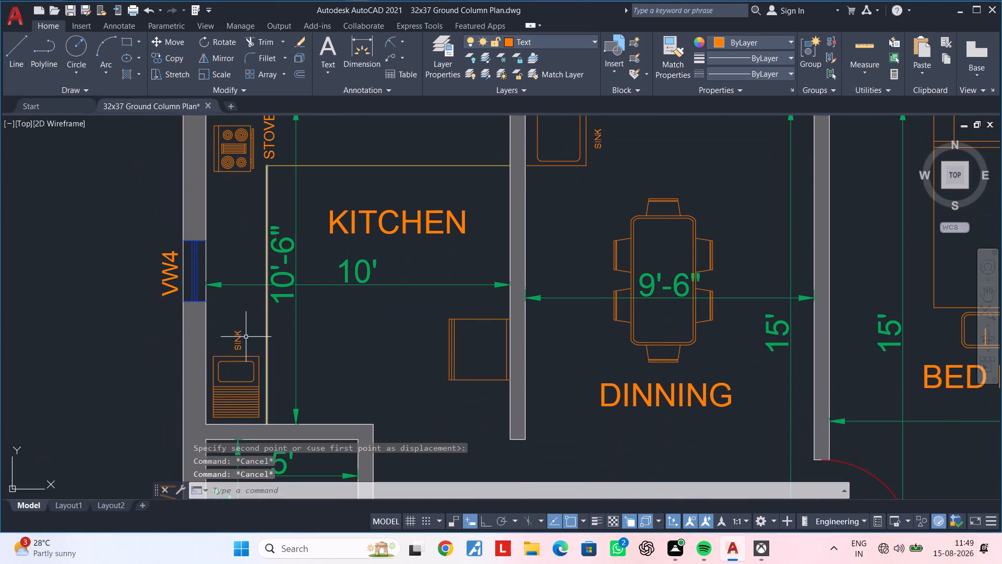
{"action": "left_click", "coordinate": [238, 340]}
{"action": "right_click", "coordinate": [238, 340]}
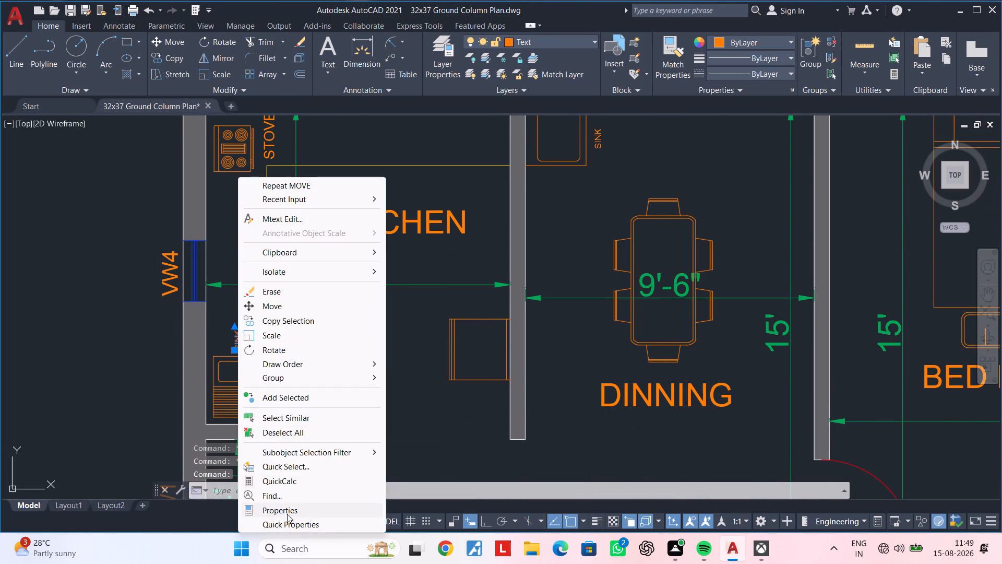
{"action": "left_click", "coordinate": [286, 511]}
{"action": "left_click_drag", "start_coordinate": [181, 318], "coordinate": [125, 319]}
{"action": "key", "text": "BackSpace"}
{"action": "type", "text": "4\""}
{"action": "key", "text": "Return"}
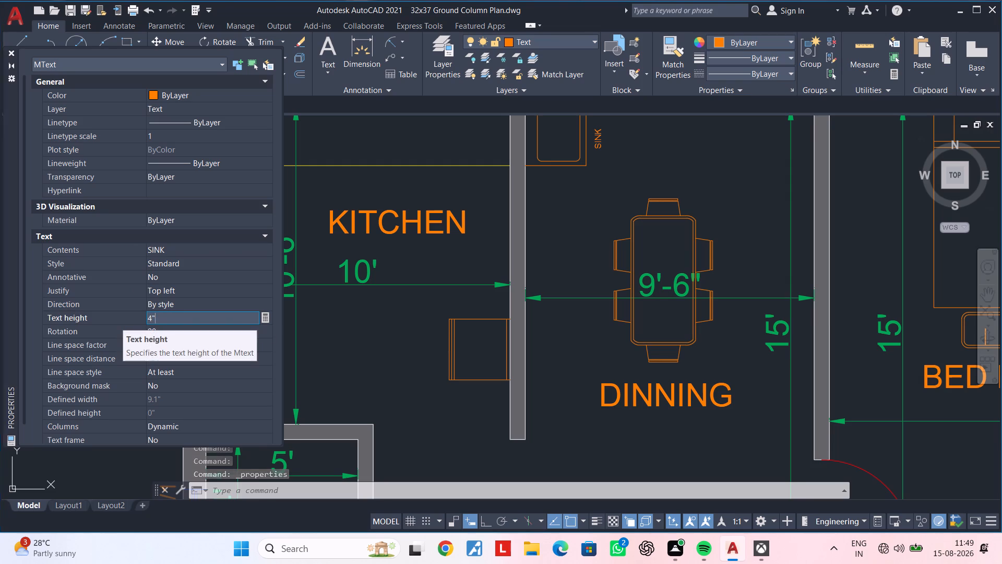
{"action": "left_click", "coordinate": [10, 52]}
{"action": "key", "text": "Escape"}
Delete the small SINK label beside the basin in the dining area's northwest corner.
{"action": "scroll", "coordinate": [338, 325], "scroll_direction": "down", "scroll_amount": 1}
{"action": "middle_click_drag", "start_coordinate": [320, 331], "coordinate": [194, 335]}
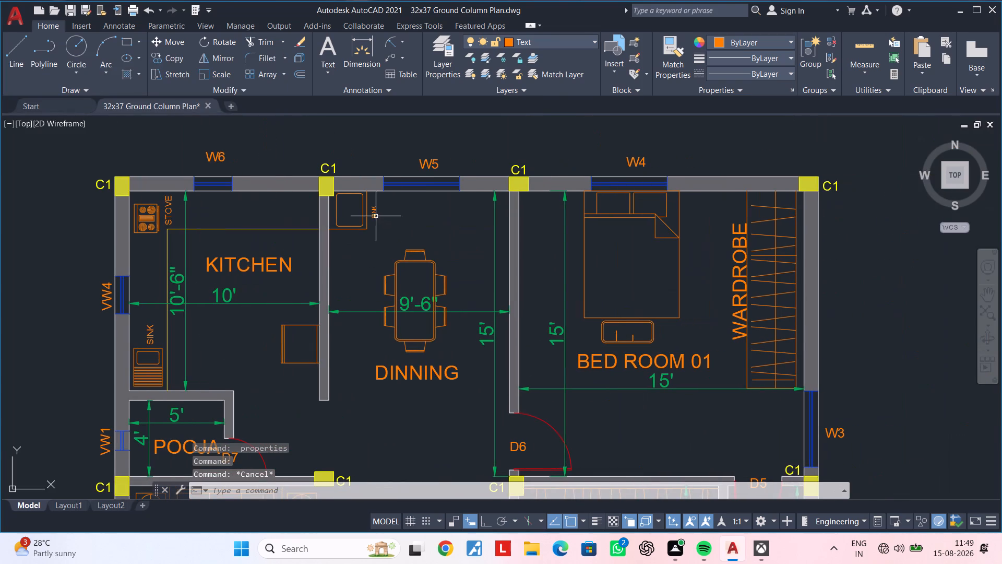
{"action": "left_click", "coordinate": [374, 214]}
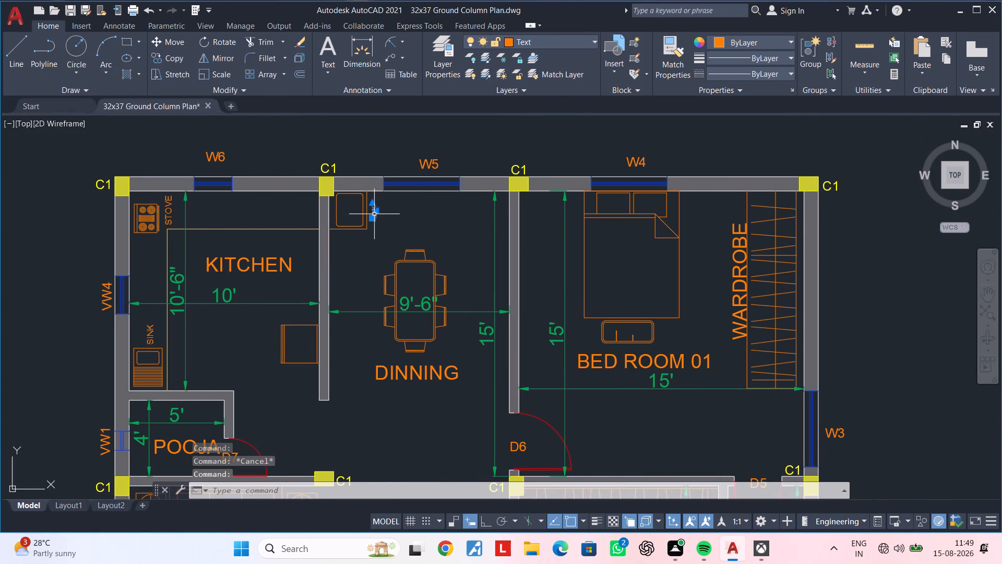
{"action": "key", "text": "Delete"}
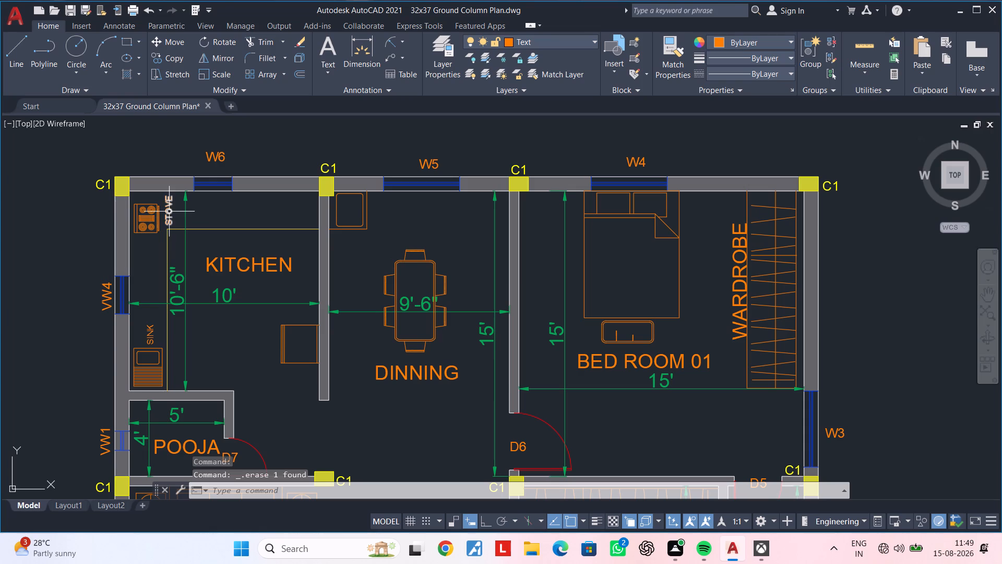
Copy the STOVE label to the east side of the basin in the dining area.
{"action": "left_click", "coordinate": [169, 211]}
{"action": "key", "text": "c"}
{"action": "type", "text": "O"}
{"action": "key", "text": "space"}
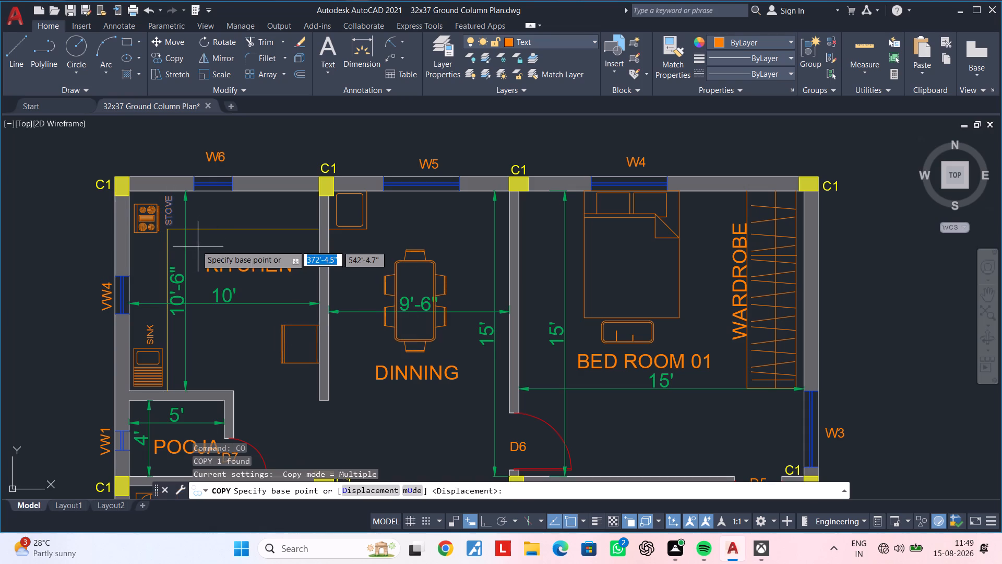
{"action": "left_click", "coordinate": [165, 217]}
{"action": "scroll", "coordinate": [365, 212], "scroll_direction": "up", "scroll_amount": 2}
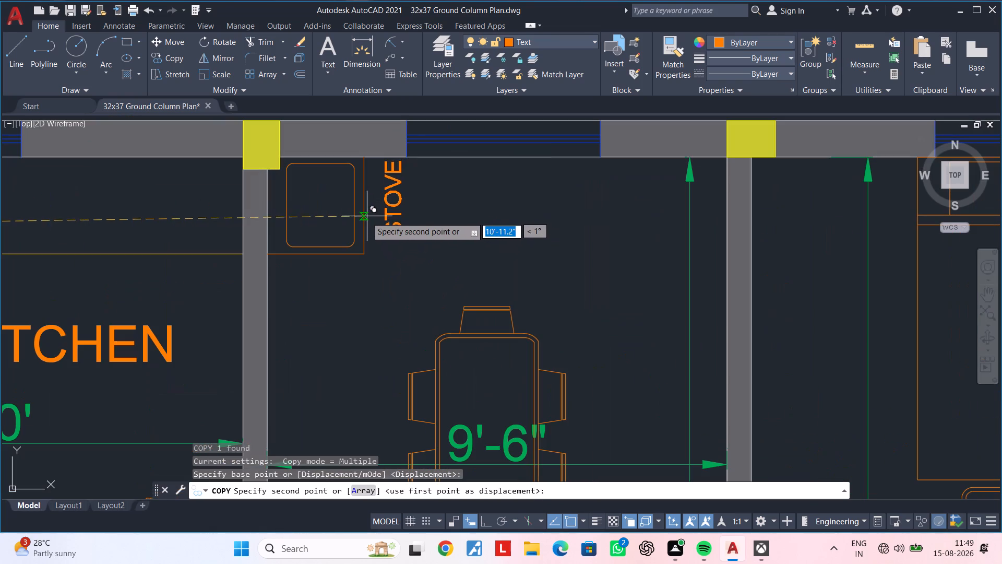
{"action": "left_click", "coordinate": [359, 224]}
{"action": "key", "text": "Escape"}
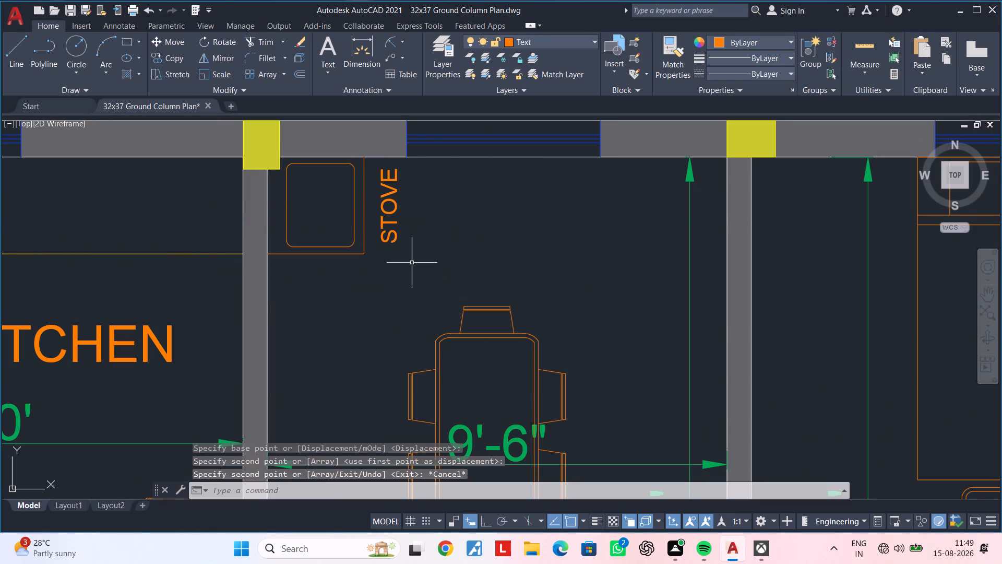
Change the copied STOVE label beside the dining basin to WASH BASIN on two lines.
{"action": "double_click", "coordinate": [388, 238]}
{"action": "key", "text": "Right"}
{"action": "key", "text": "Right"}
{"action": "key", "text": "Right"}
{"action": "key", "text": "Right"}
{"action": "key", "text": "Right"}
{"action": "key", "text": "Right"}
{"action": "key", "text": "Right"}
{"action": "key", "text": "Right"}
{"action": "key", "text": "Right"}
{"action": "key", "text": "Right"}
{"action": "key", "text": "Right"}
{"action": "key", "text": "Right"}
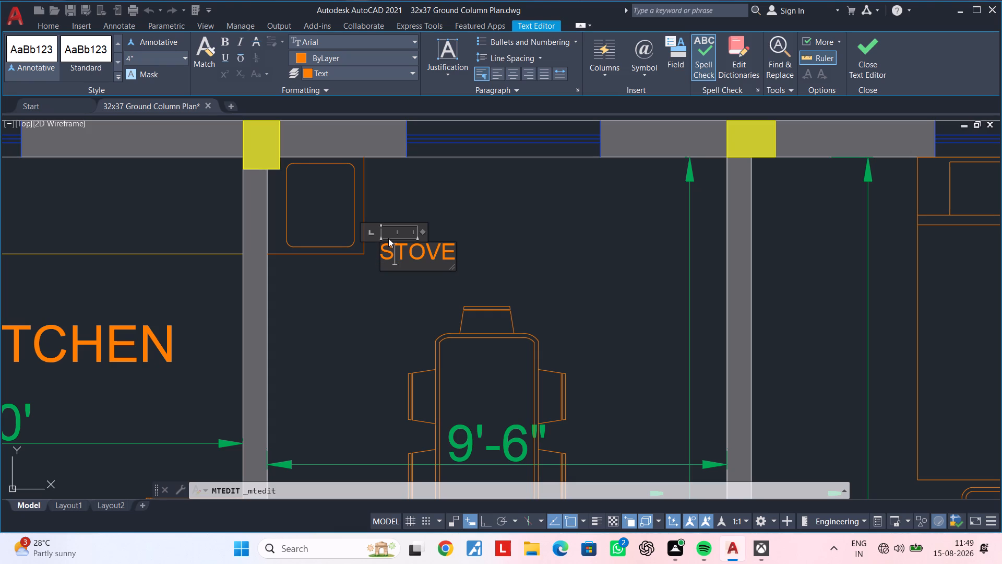
{"action": "key", "text": "BackSpace"}
{"action": "key", "text": "BackSpace"}
{"action": "key", "text": "BackSpace"}
{"action": "key", "text": "BackSpace"}
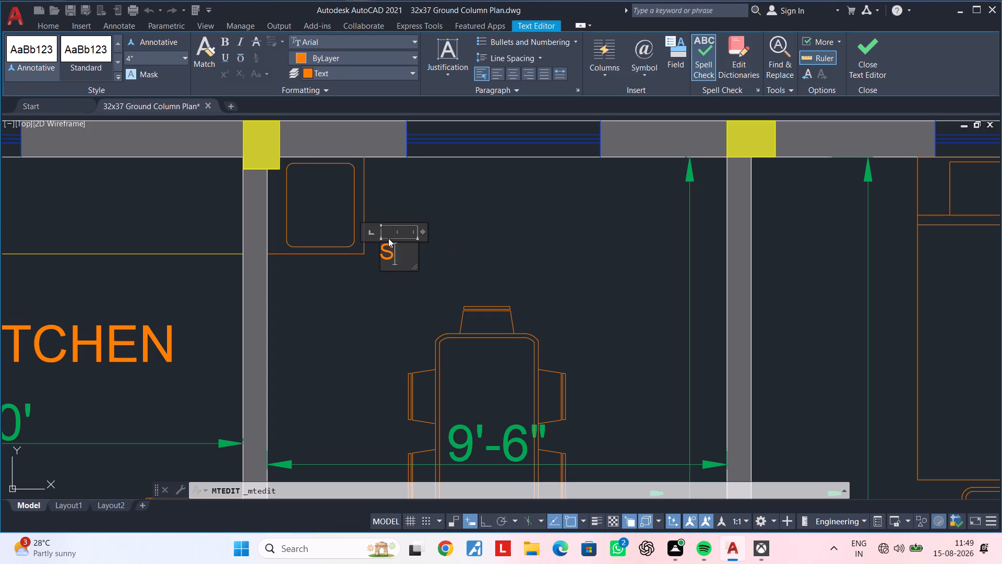
{"action": "key", "text": "BackSpace"}
{"action": "type", "text": "WASH"}
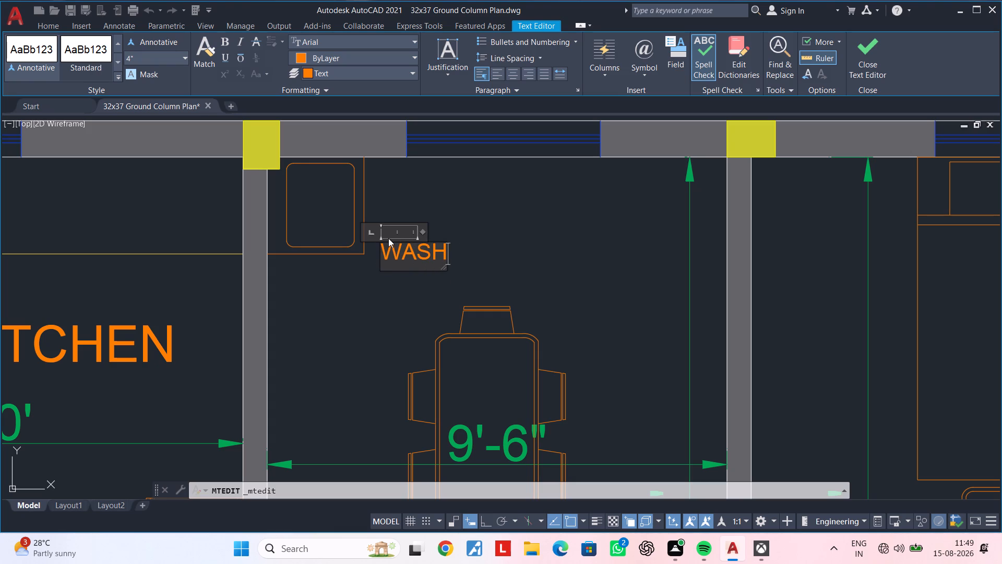
{"action": "key", "text": "Return"}
{"action": "key", "text": "b"}
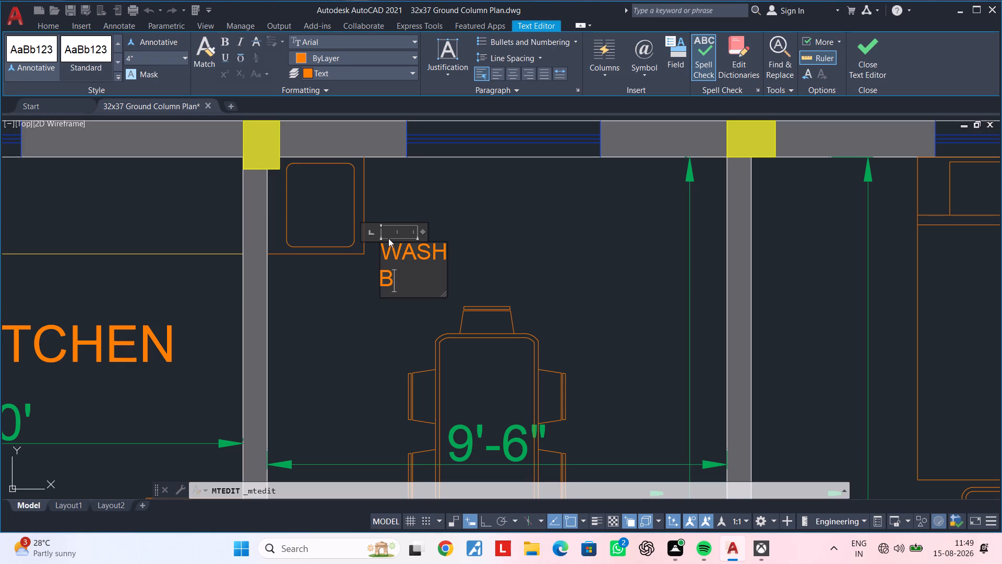
{"action": "type", "text": "AS"}
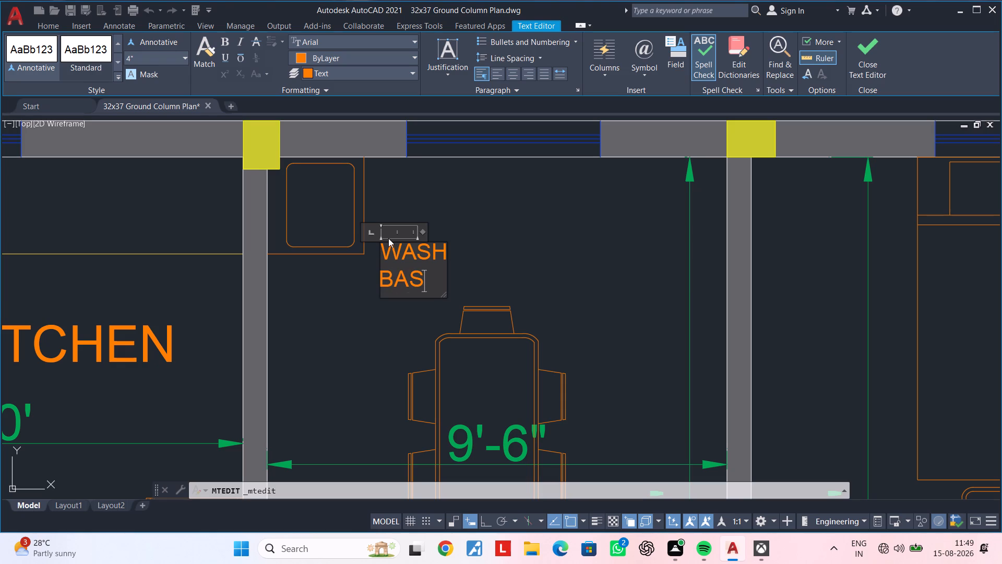
{"action": "type", "text": "IN"}
{"action": "left_click", "coordinate": [469, 244]}
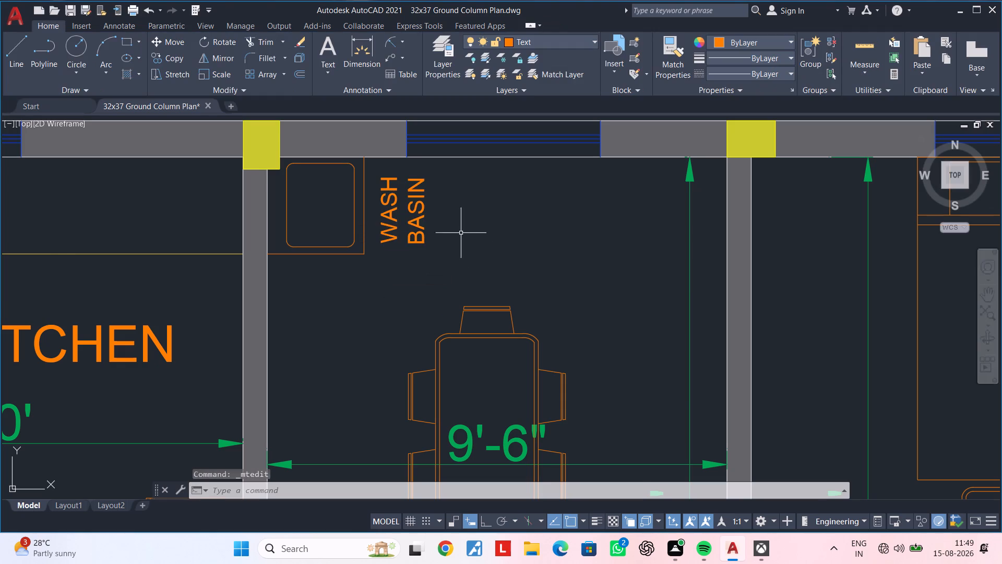
Copy the kitchen STOVE label into the narrow cabinet against the living room's east wall.
{"action": "scroll", "coordinate": [461, 233], "scroll_direction": "down", "scroll_amount": 2}
{"action": "middle_click_drag", "start_coordinate": [462, 233], "coordinate": [384, 219]}
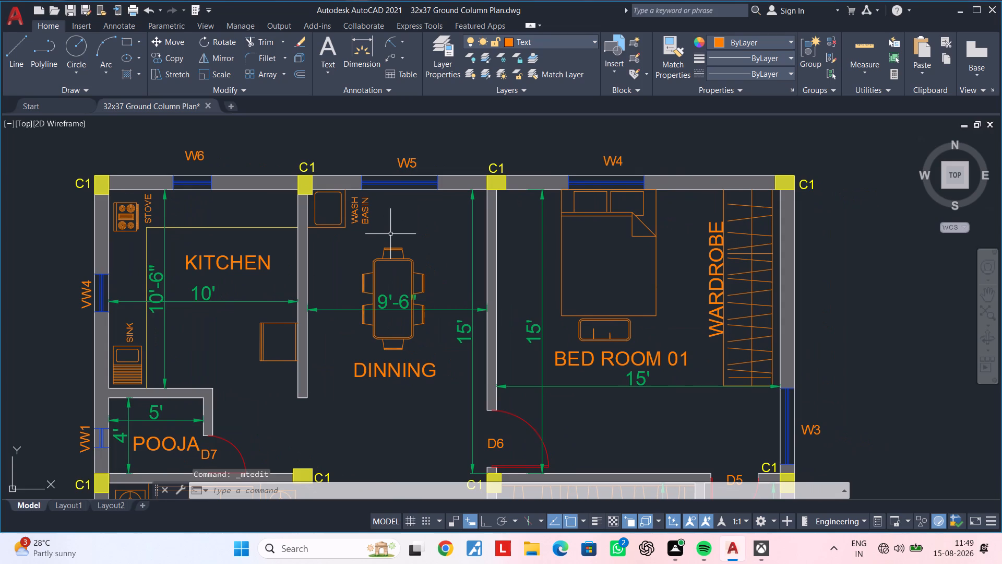
{"action": "middle_click_drag", "start_coordinate": [366, 234], "coordinate": [397, 222]}
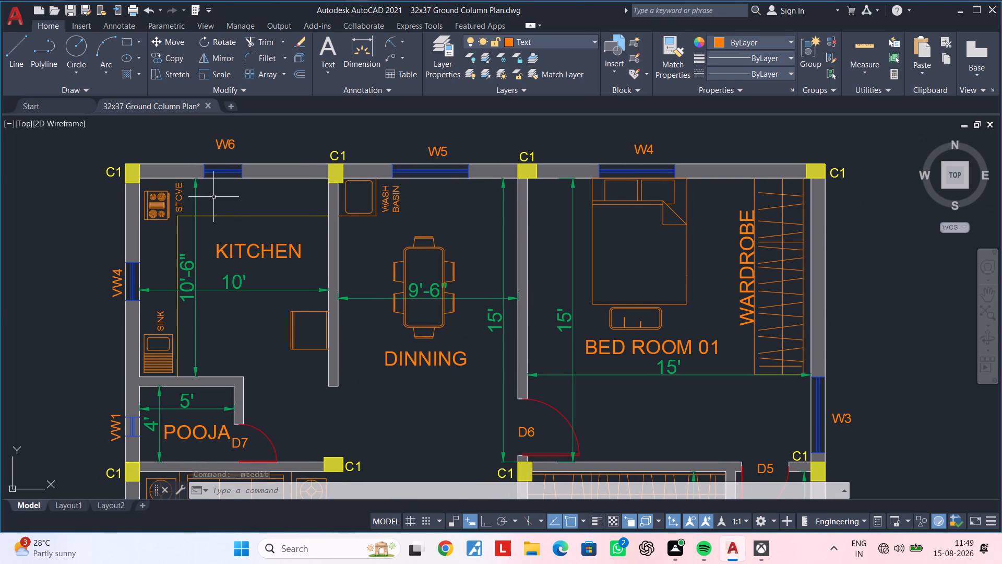
{"action": "left_click", "coordinate": [181, 197]}
{"action": "type", "text": "CO"}
{"action": "key", "text": "space"}
{"action": "left_click", "coordinate": [182, 203]}
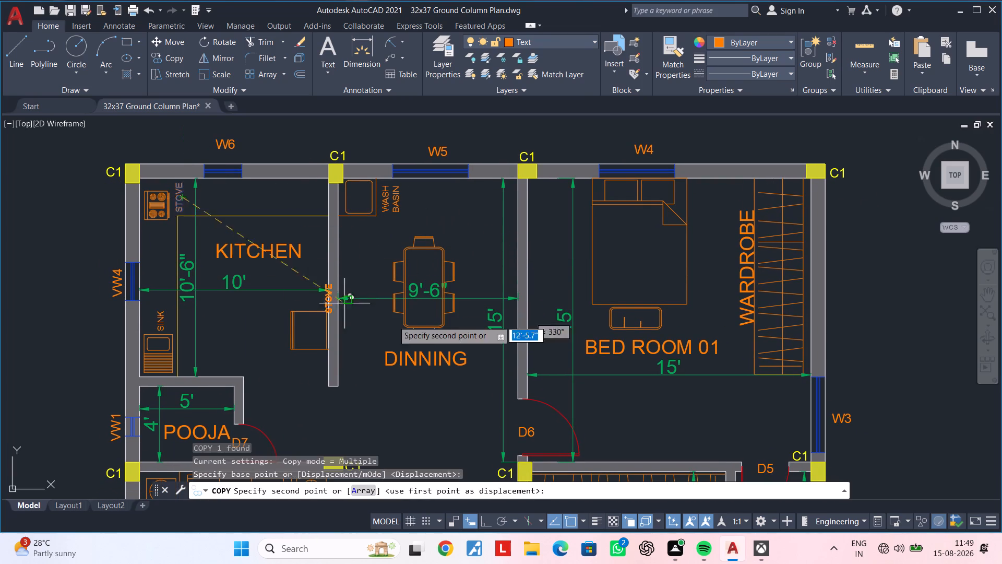
{"action": "scroll", "coordinate": [415, 328], "scroll_direction": "down", "scroll_amount": 1}
{"action": "middle_click_drag", "start_coordinate": [419, 328], "coordinate": [401, 180]}
{"action": "scroll", "coordinate": [448, 328], "scroll_direction": "up", "scroll_amount": 2}
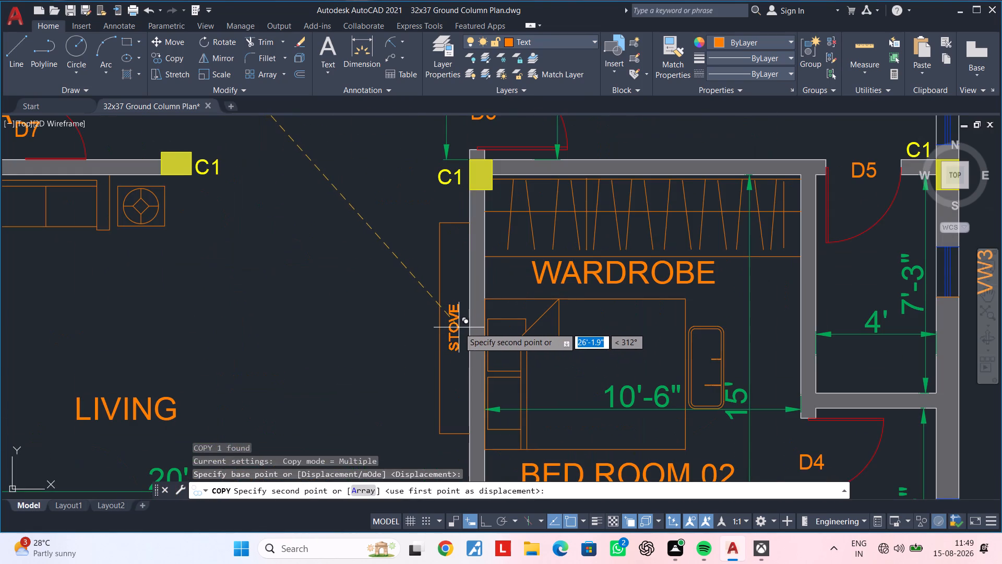
{"action": "left_click", "coordinate": [459, 327]}
{"action": "key", "text": "Escape"}
{"action": "key", "text": "Escape"}
Change the copied label in the living room cabinet to TV UNIT and widen its text box to fit one line.
{"action": "triple_click", "coordinate": [452, 326]}
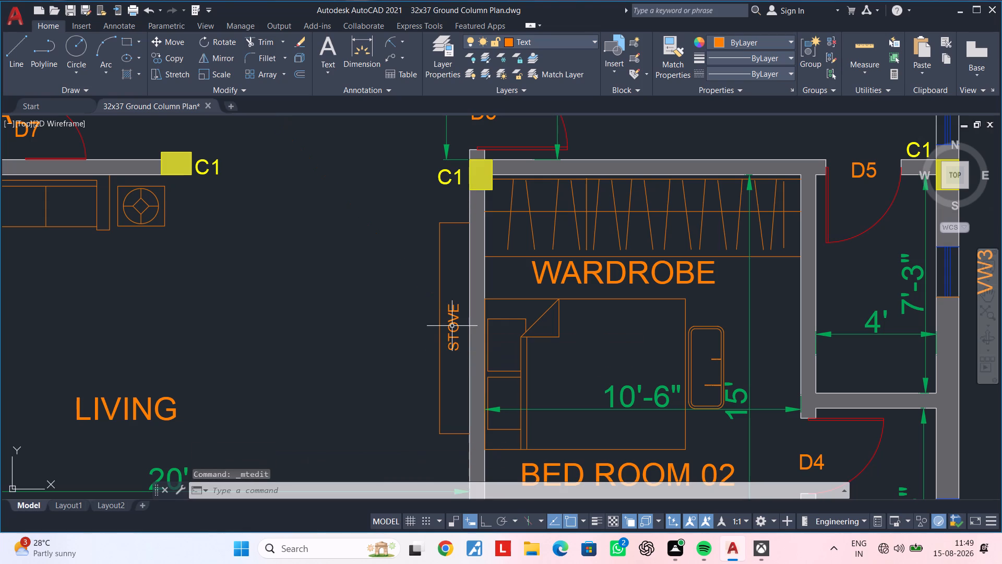
{"action": "left_click", "coordinate": [453, 328]}
{"action": "left_click", "coordinate": [453, 328]}
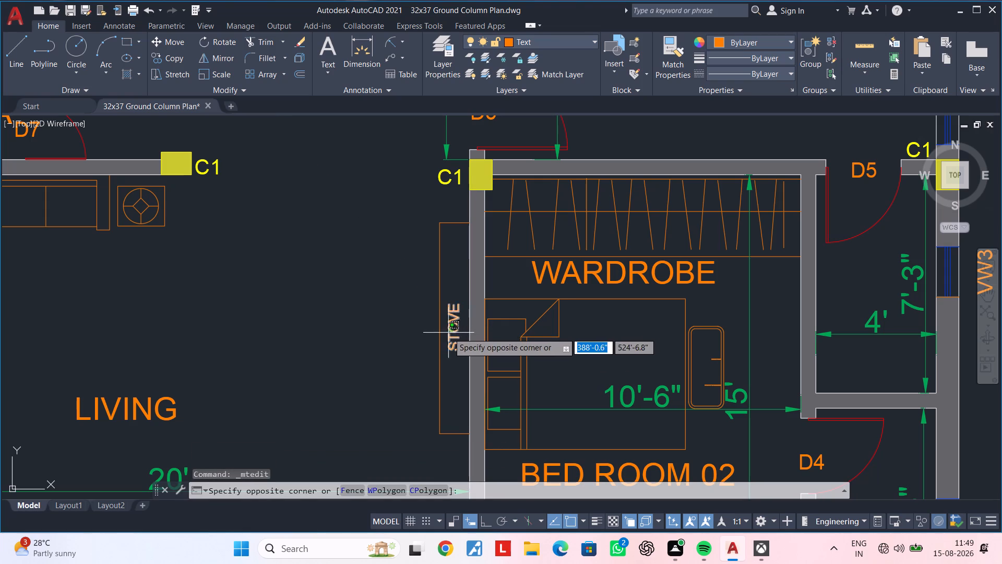
{"action": "key", "text": "Escape"}
{"action": "double_click", "coordinate": [456, 332]}
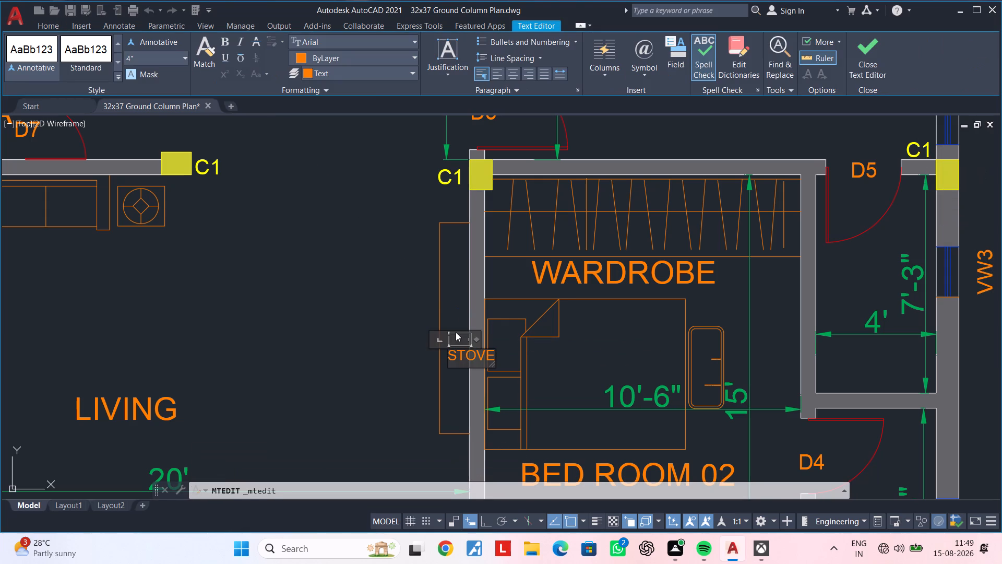
{"action": "key", "text": "Right"}
{"action": "key", "text": "Right"}
{"action": "key", "text": "Right"}
{"action": "key", "text": "Right"}
{"action": "key", "text": "BackSpace"}
{"action": "key", "text": "BackSpace"}
{"action": "key", "text": "BackSpace"}
{"action": "key", "text": "BackSpace"}
{"action": "key", "text": "BackSpace"}
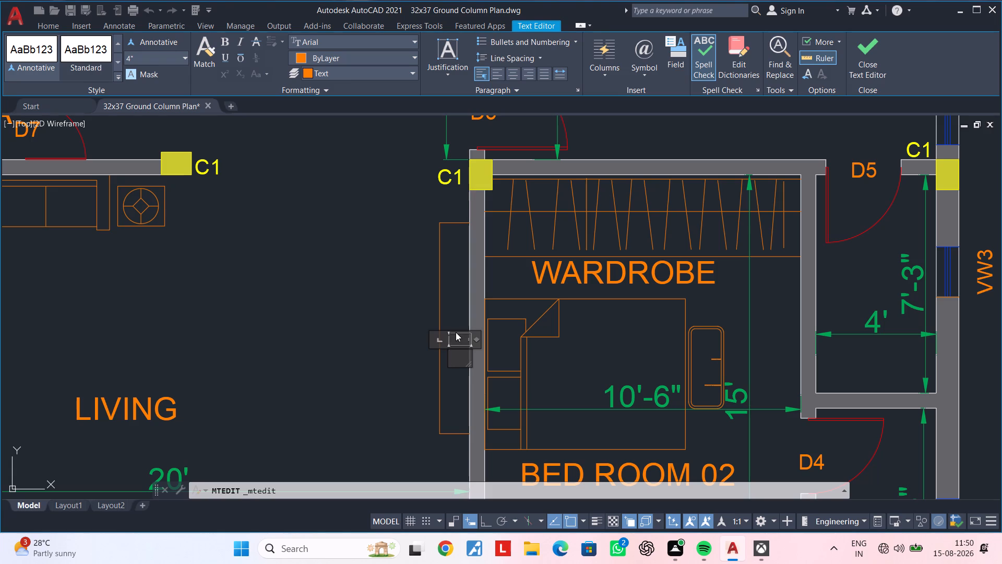
{"action": "type", "text": "TV"}
{"action": "key", "text": "space"}
{"action": "type", "text": "UNIT"}
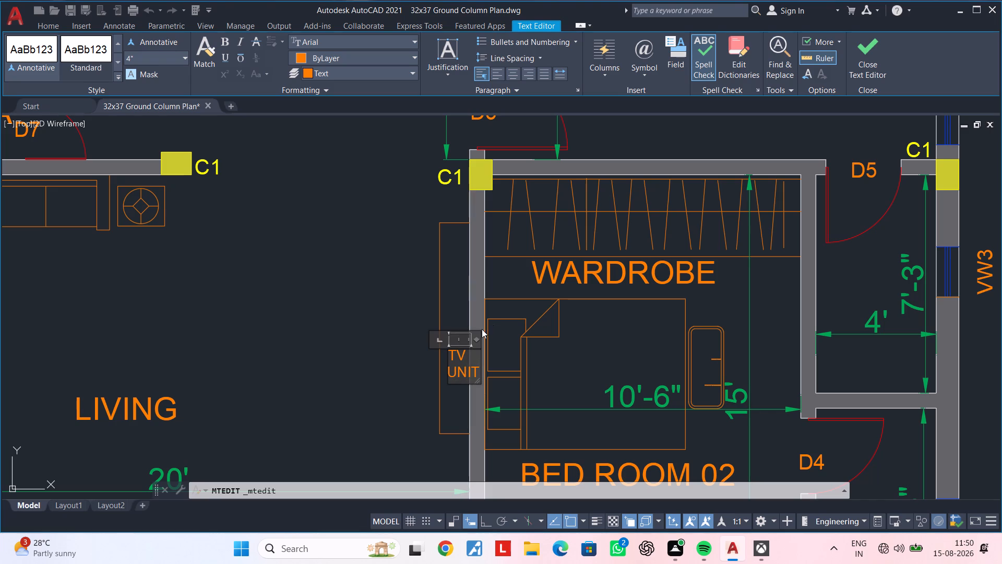
{"action": "left_click_drag", "start_coordinate": [475, 338], "coordinate": [516, 338]}
{"action": "left_click", "coordinate": [405, 394]}
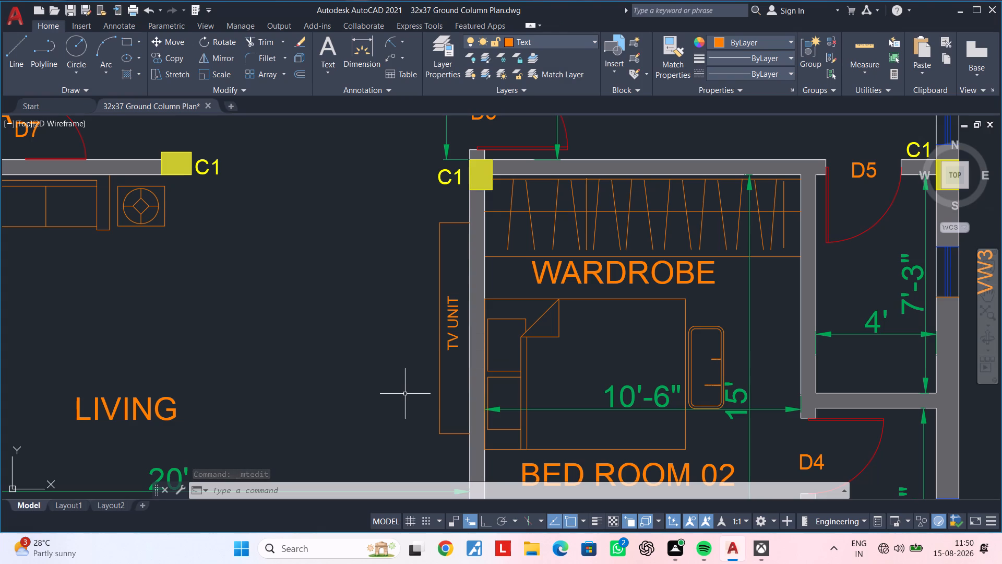
Copy the LIVING room label into the 4' wide room behind door D5, beside Bed Room 02.
{"action": "scroll", "coordinate": [308, 340], "scroll_direction": "down", "scroll_amount": 1}
{"action": "middle_click_drag", "start_coordinate": [317, 315], "coordinate": [377, 262]}
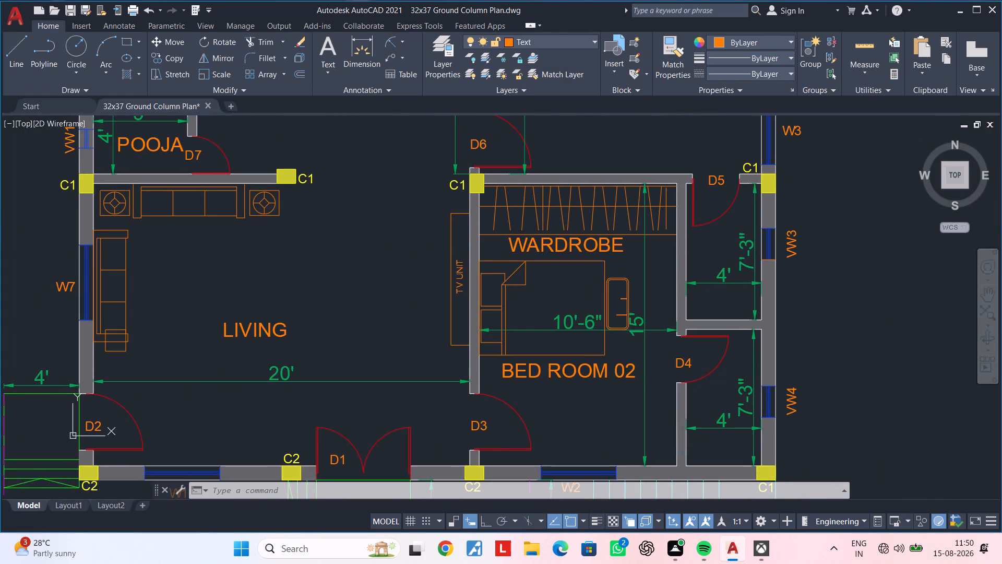
{"action": "scroll", "coordinate": [372, 274], "scroll_direction": "down", "scroll_amount": 1}
{"action": "middle_click_drag", "start_coordinate": [371, 275], "coordinate": [397, 267]}
{"action": "key", "text": "Escape"}
{"action": "key", "text": "Escape"}
{"action": "left_click", "coordinate": [339, 301]}
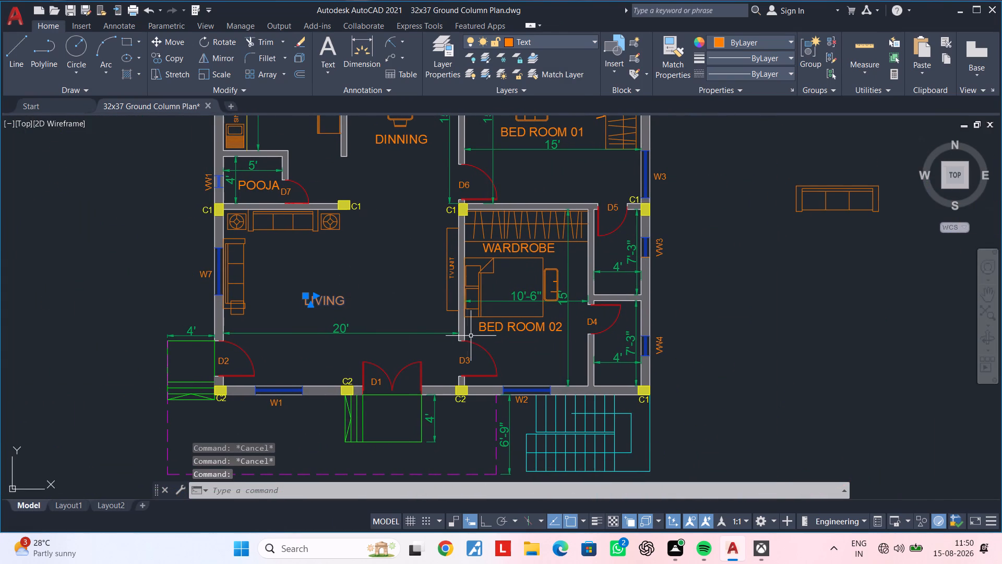
{"action": "key", "text": "c"}
{"action": "key", "text": "o"}
{"action": "key", "text": "space"}
{"action": "double_click", "coordinate": [337, 304]}
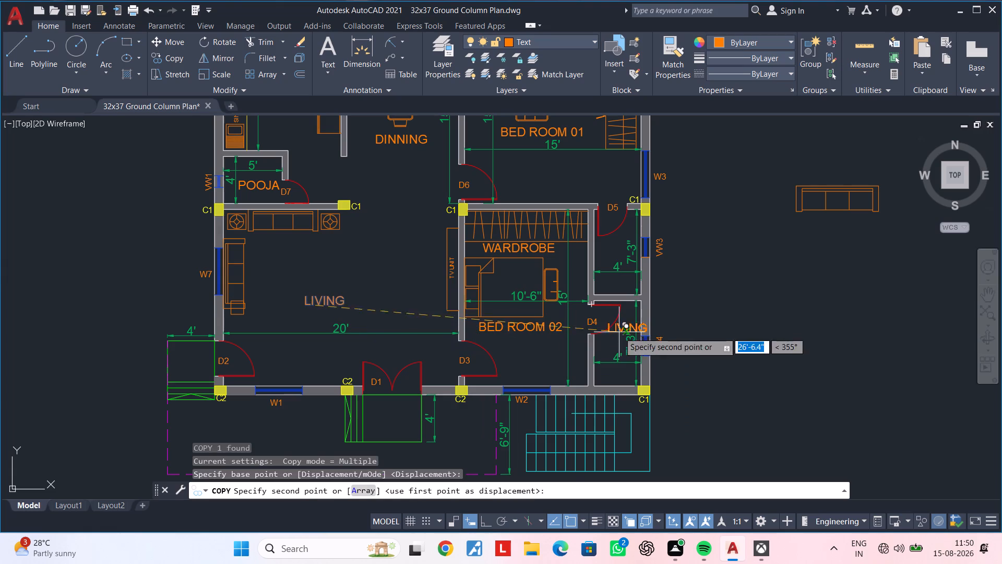
{"action": "scroll", "coordinate": [601, 273], "scroll_direction": "up", "scroll_amount": 2}
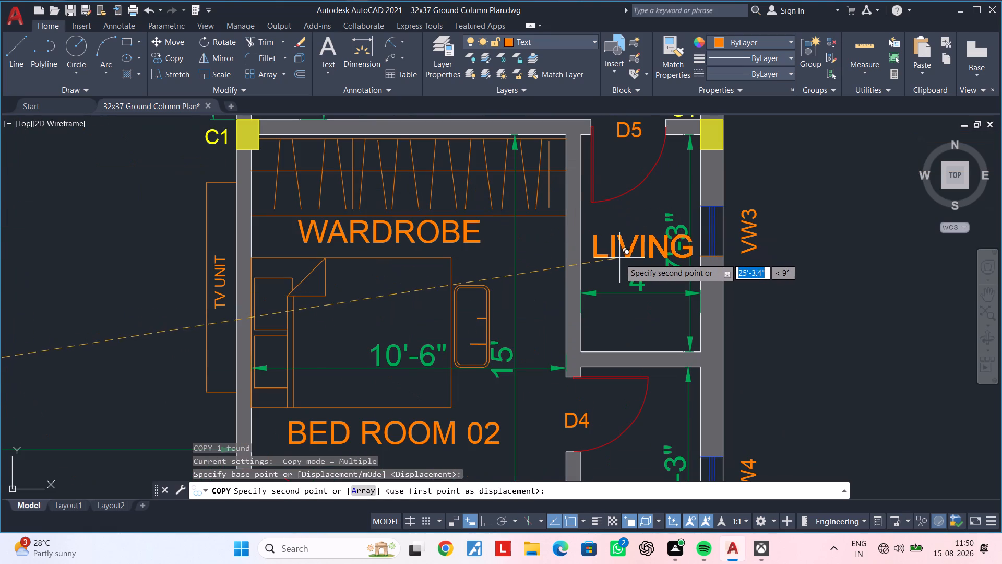
{"action": "scroll", "coordinate": [619, 258], "scroll_direction": "down", "scroll_amount": 1}
{"action": "scroll", "coordinate": [617, 301], "scroll_direction": "up", "scroll_amount": 2}
{"action": "left_click", "coordinate": [615, 303]}
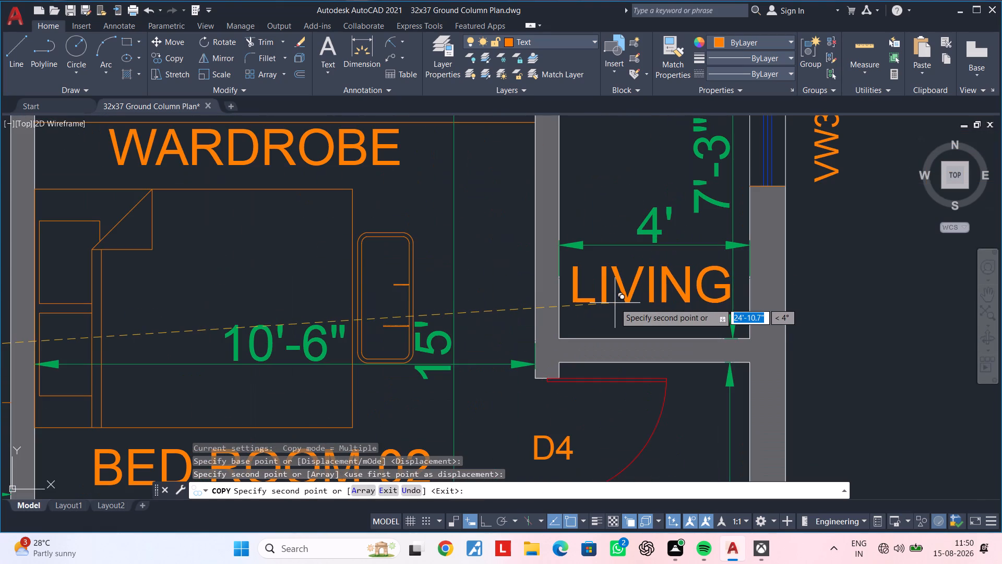
{"action": "key", "text": "Escape"}
{"action": "key", "text": "Escape"}
{"action": "middle_click_drag", "start_coordinate": [631, 322], "coordinate": [586, 311]}
{"action": "key", "text": "Escape"}
{"action": "key", "text": "Escape"}
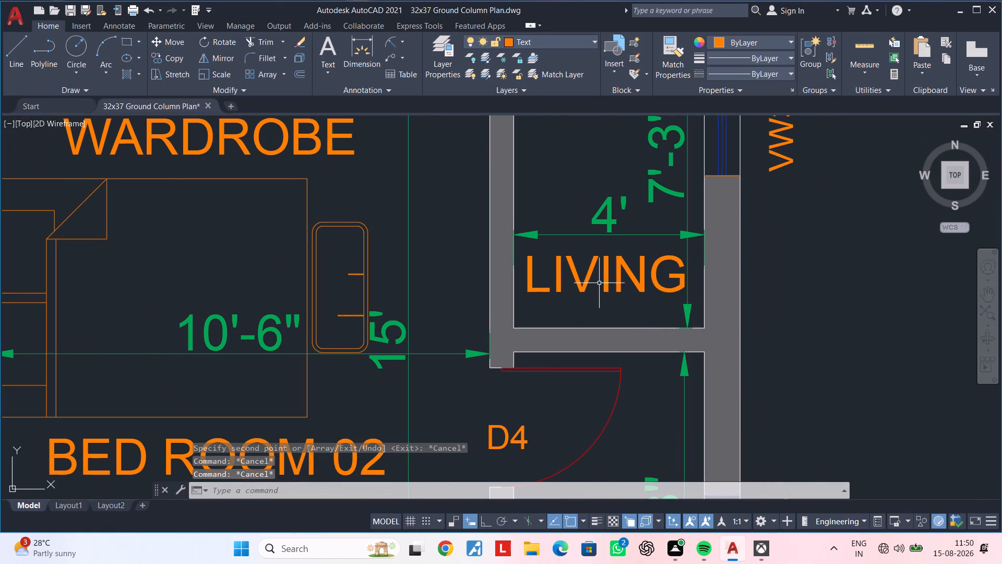
Change the copied LIVING label to TOILET 01 and widen its text box to fit one line.
{"action": "left_click", "coordinate": [627, 279]}
{"action": "key", "text": "Escape"}
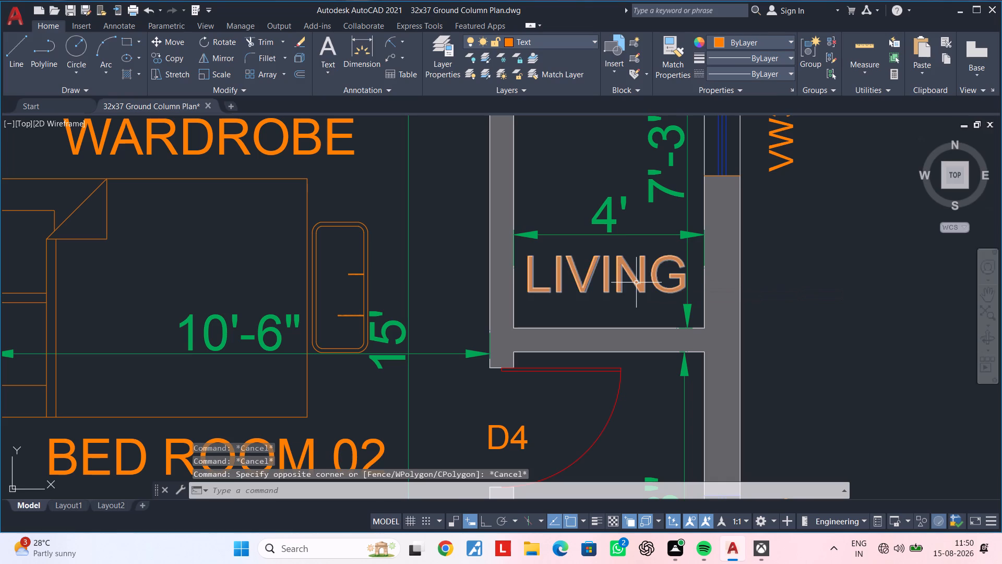
{"action": "double_click", "coordinate": [636, 283]}
{"action": "key", "text": "Right"}
{"action": "key", "text": "Right"}
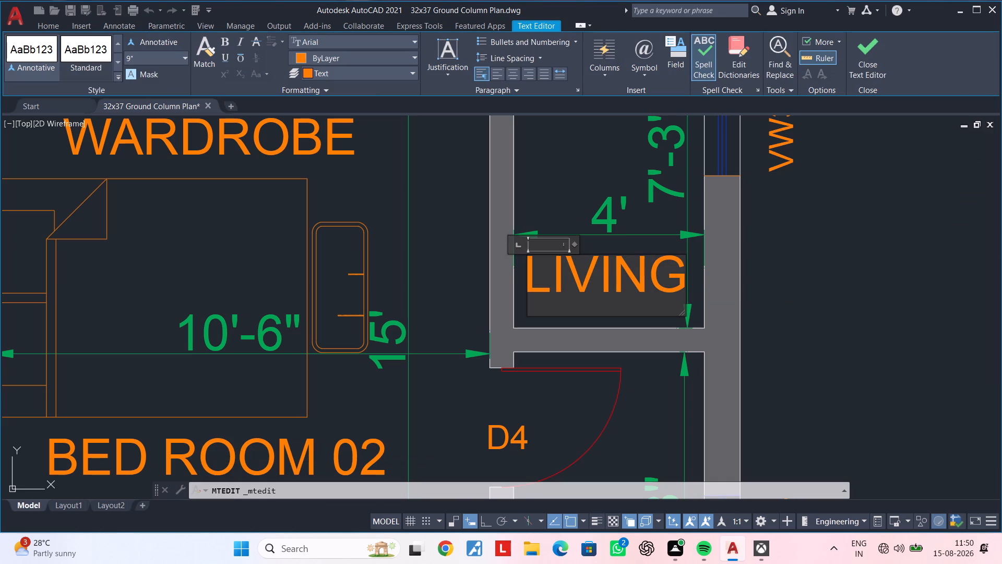
{"action": "key", "text": "BackSpace"}
{"action": "key", "text": "BackSpace"}
{"action": "key", "text": "BackSpace"}
{"action": "key", "text": "BackSpace"}
{"action": "key", "text": "BackSpace"}
{"action": "key", "text": "BackSpace"}
{"action": "key", "text": "BackSpace"}
{"action": "key", "text": "BackSpace"}
{"action": "key", "text": "BackSpace"}
{"action": "key", "text": "BackSpace"}
{"action": "key", "text": "BackSpace"}
{"action": "key", "text": "BackSpace"}
{"action": "key", "text": "BackSpace"}
{"action": "key", "text": "BackSpace"}
{"action": "key", "text": "BackSpace"}
{"action": "key", "text": "BackSpace"}
{"action": "key", "text": "BackSpace"}
{"action": "key", "text": "BackSpace"}
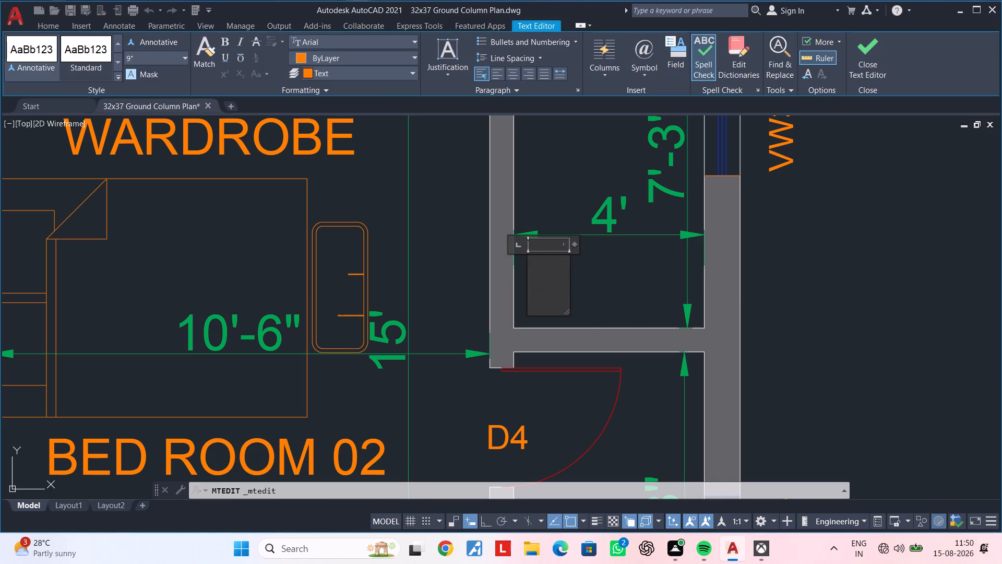
{"action": "type", "text": "TOLI"}
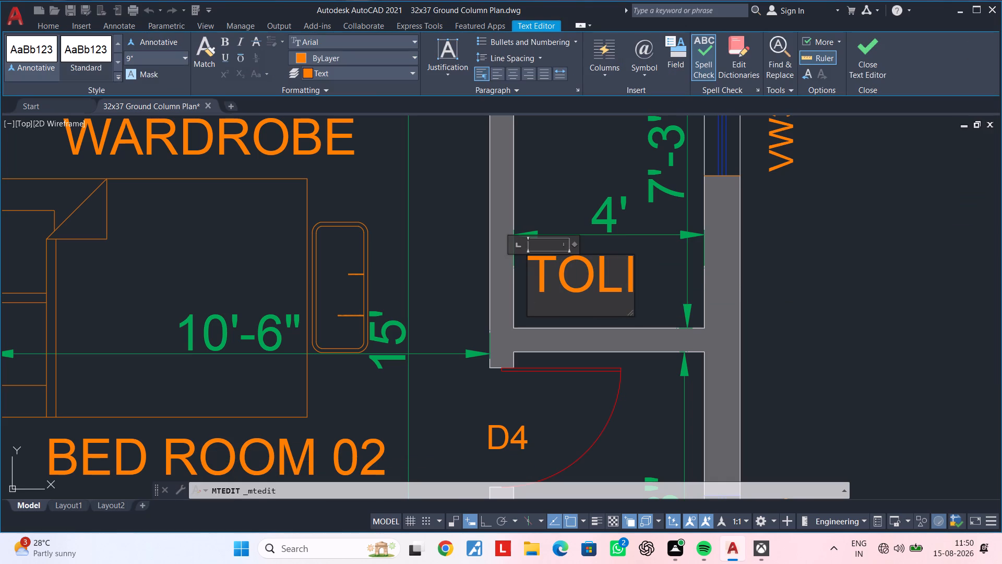
{"action": "key", "text": "BackSpace"}
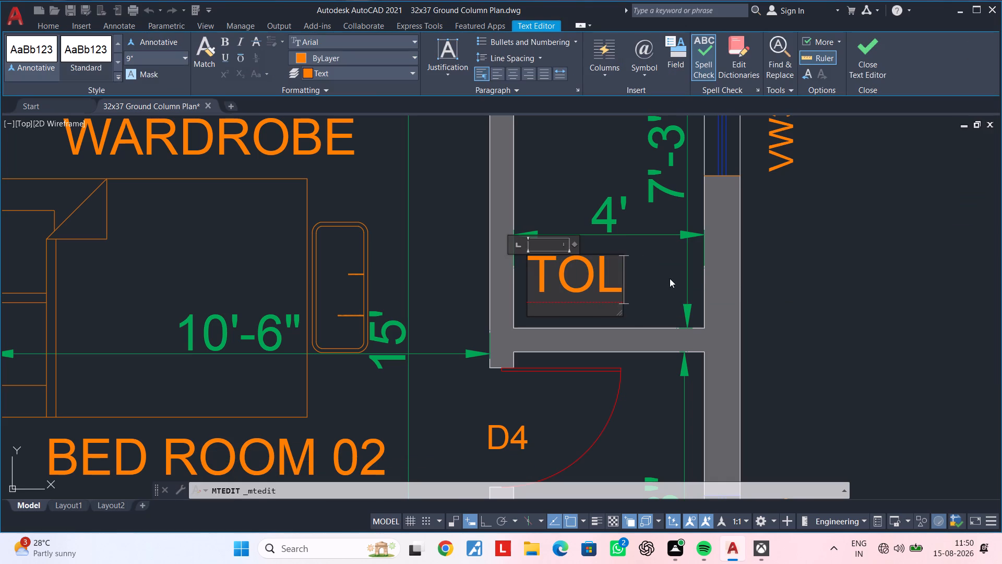
{"action": "key", "text": "BackSpace"}
{"action": "key", "text": "i"}
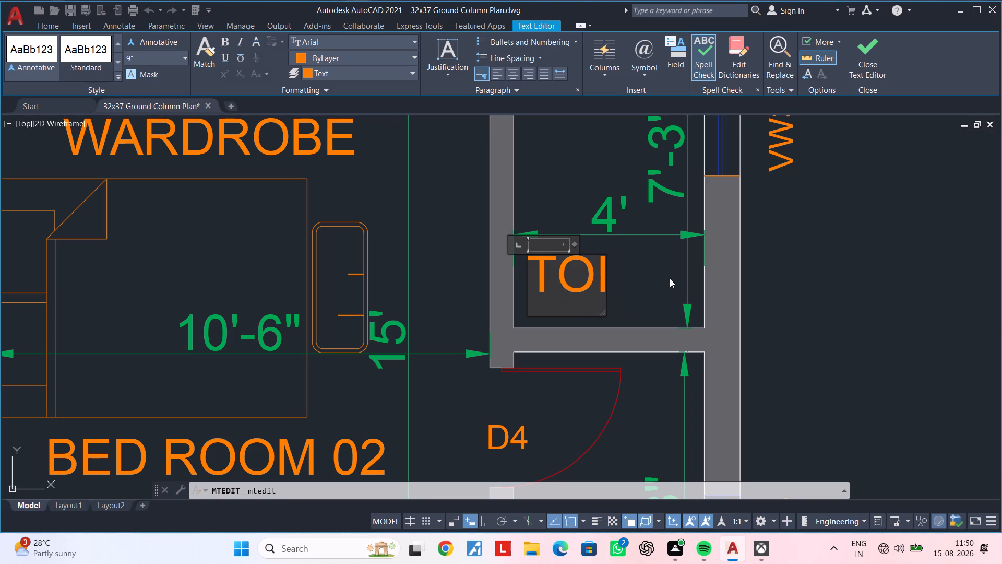
{"action": "type", "text": "LET"}
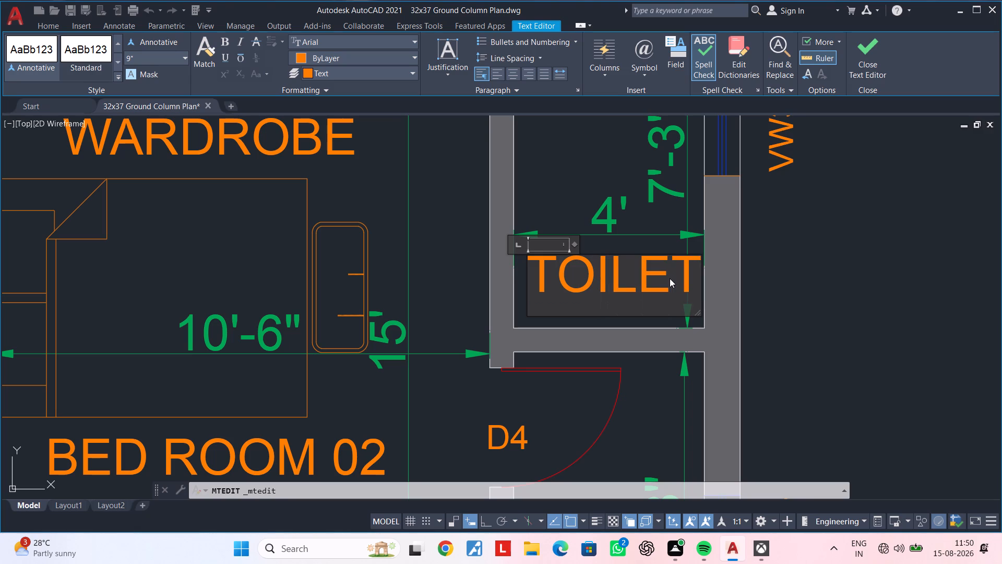
{"action": "key", "text": "space"}
{"action": "type", "text": "01"}
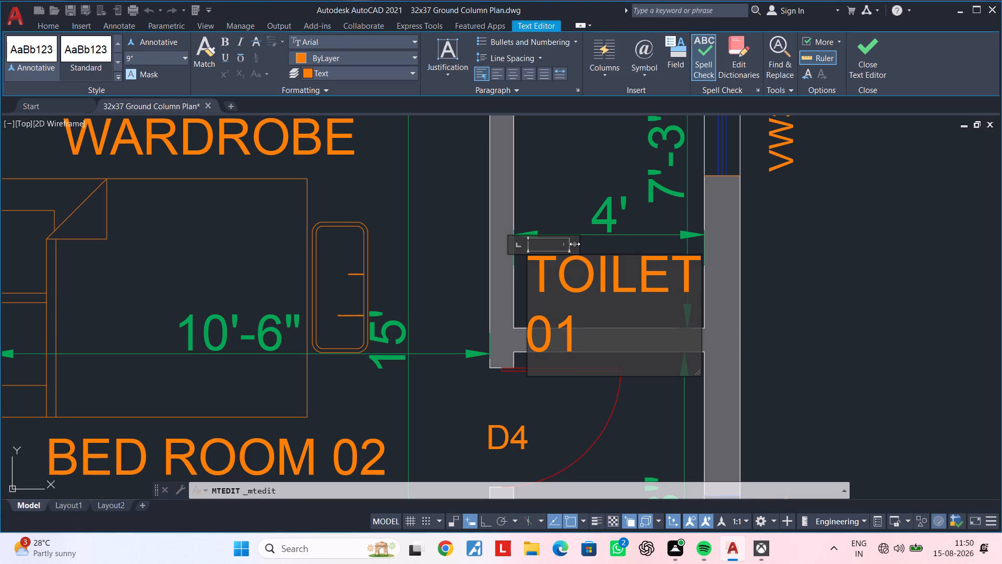
{"action": "left_click_drag", "start_coordinate": [575, 244], "coordinate": [793, 244]}
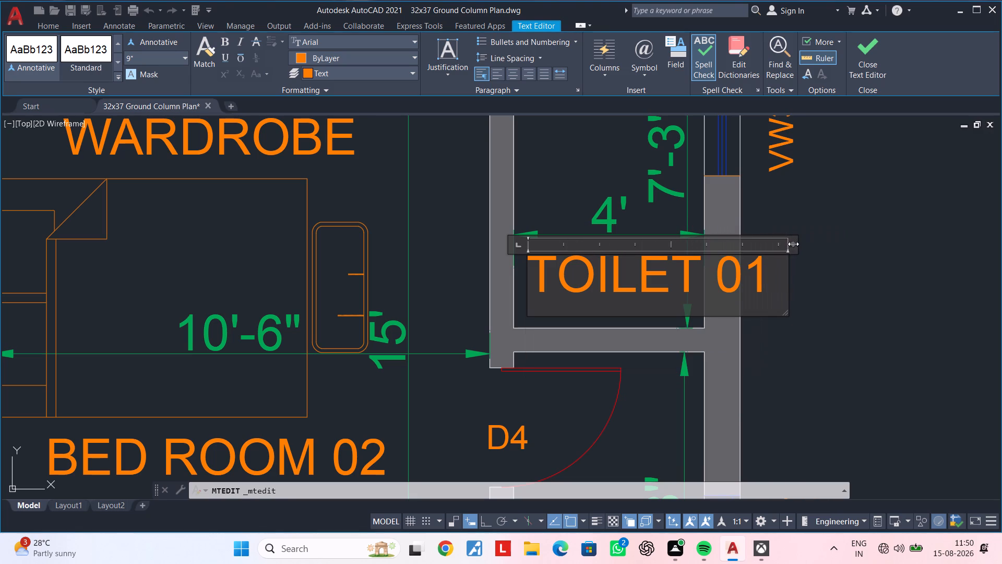
{"action": "key", "text": "Escape"}
{"action": "left_click", "coordinate": [642, 203]}
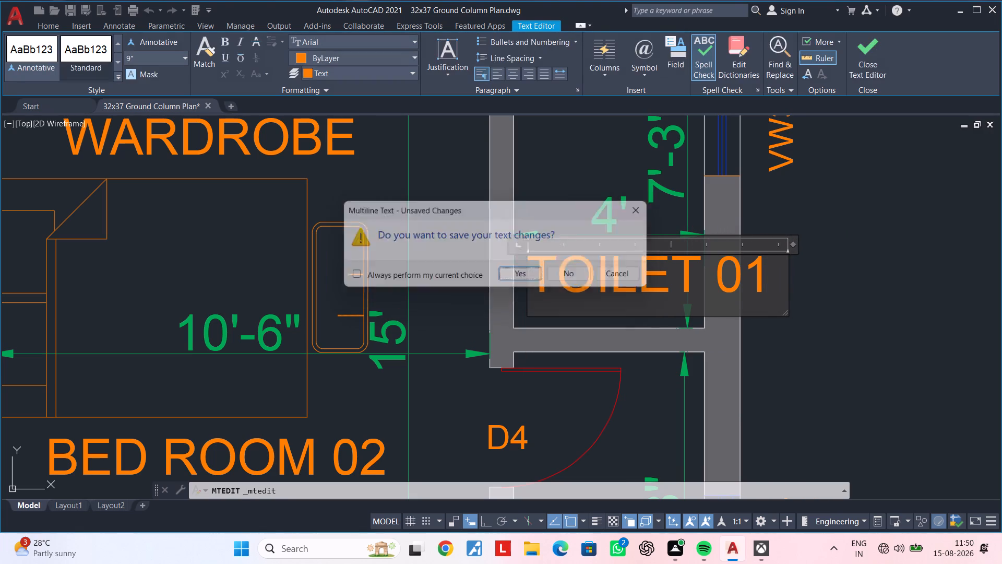
{"action": "key", "text": "Escape"}
{"action": "key", "text": "Escape"}
{"action": "key", "text": "Escape"}
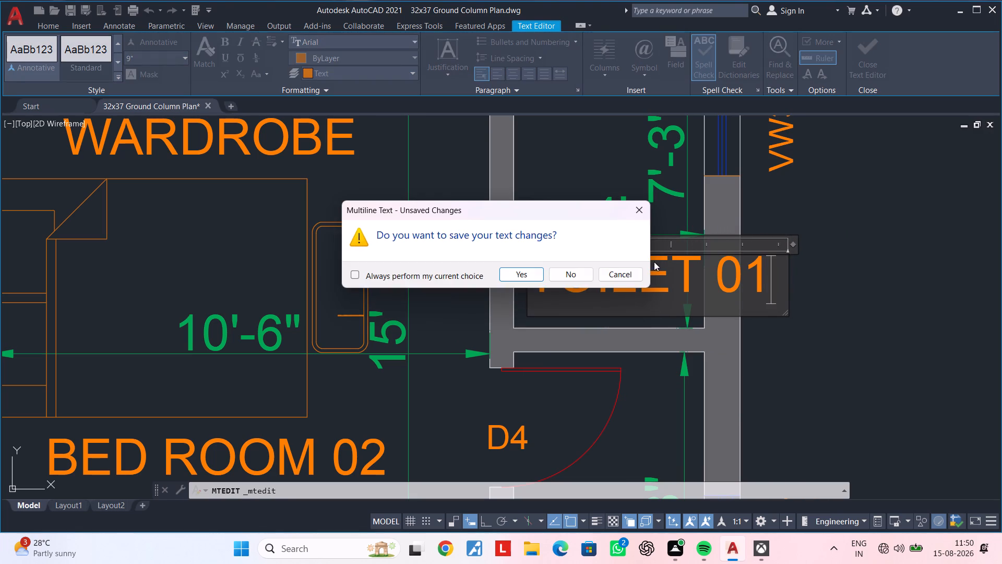
{"action": "left_click", "coordinate": [638, 203]}
{"action": "left_click", "coordinate": [849, 295]}
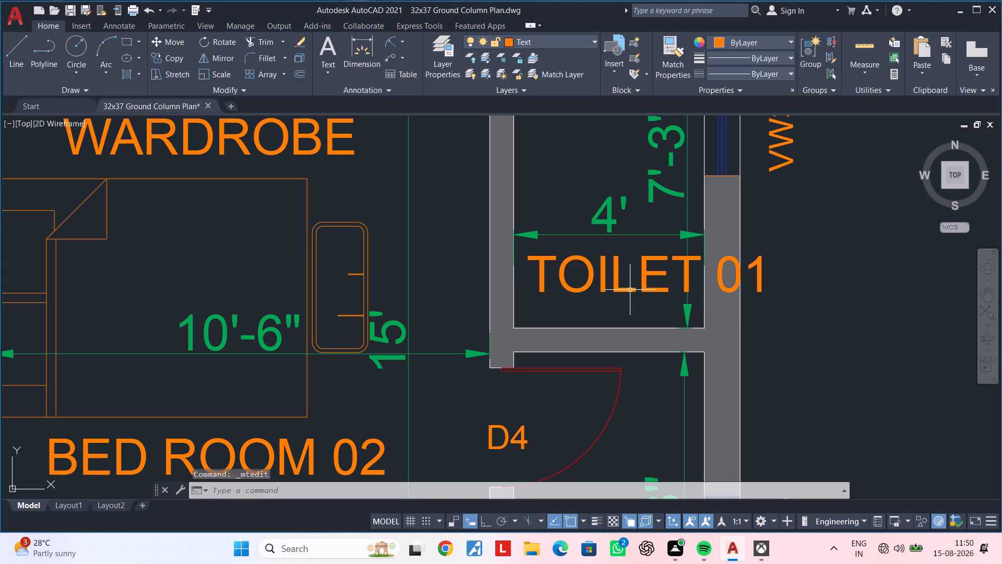
Set the TOILET 01 label's text height to 6".
{"action": "double_click", "coordinate": [630, 290]}
{"action": "left_click", "coordinate": [620, 291]}
{"action": "double_click", "coordinate": [617, 287]}
{"action": "right_click", "coordinate": [617, 287]}
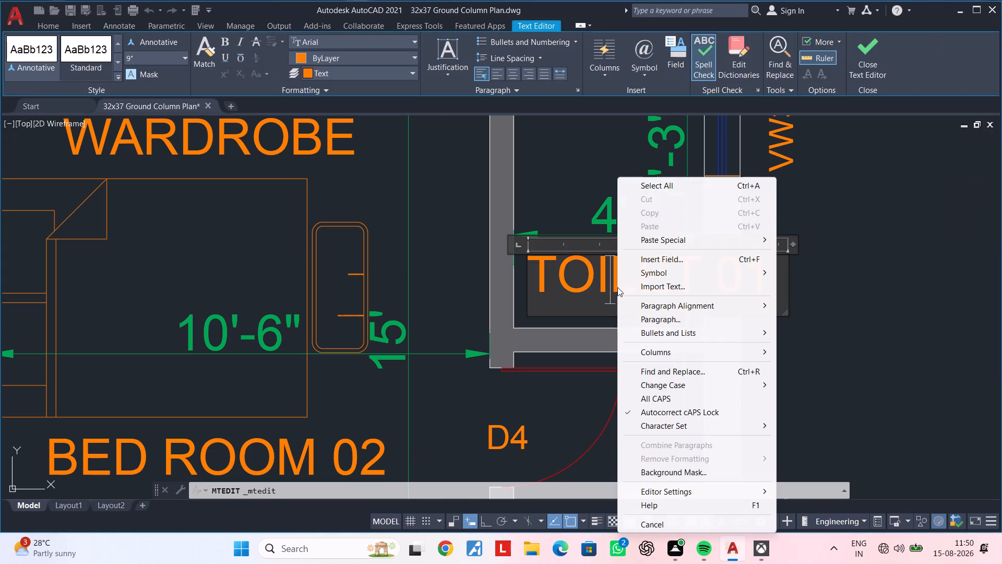
{"action": "left_click_drag", "start_coordinate": [852, 334], "coordinate": [856, 335]}
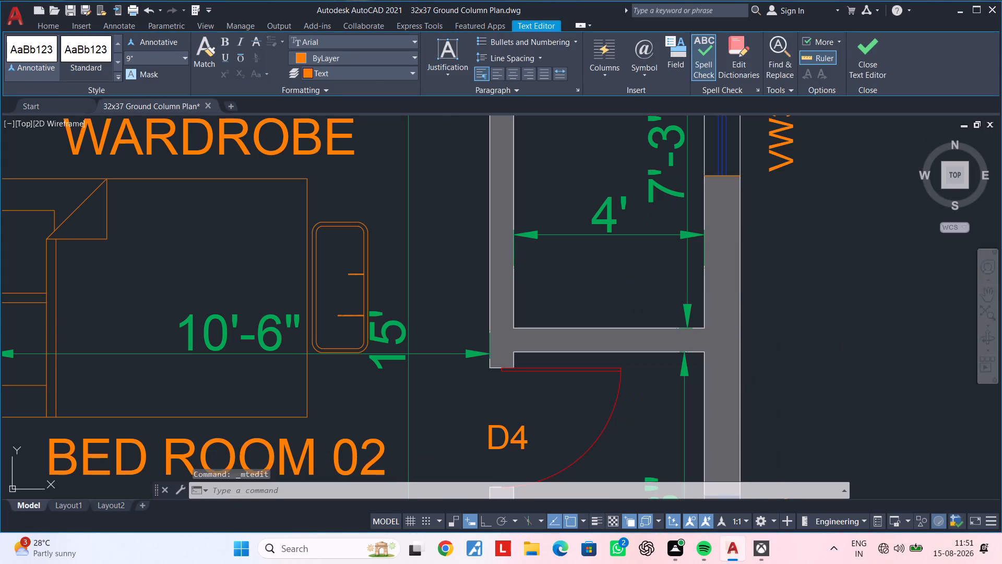
{"action": "left_click_drag", "start_coordinate": [856, 335], "coordinate": [858, 335]}
{"action": "left_click", "coordinate": [653, 287]}
{"action": "right_click", "coordinate": [653, 287]}
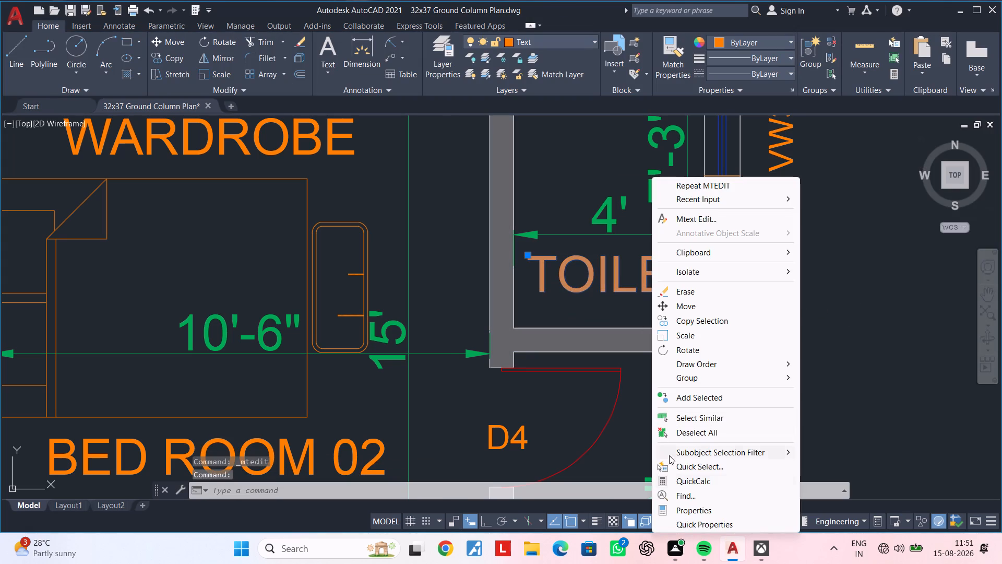
{"action": "left_click", "coordinate": [694, 505]}
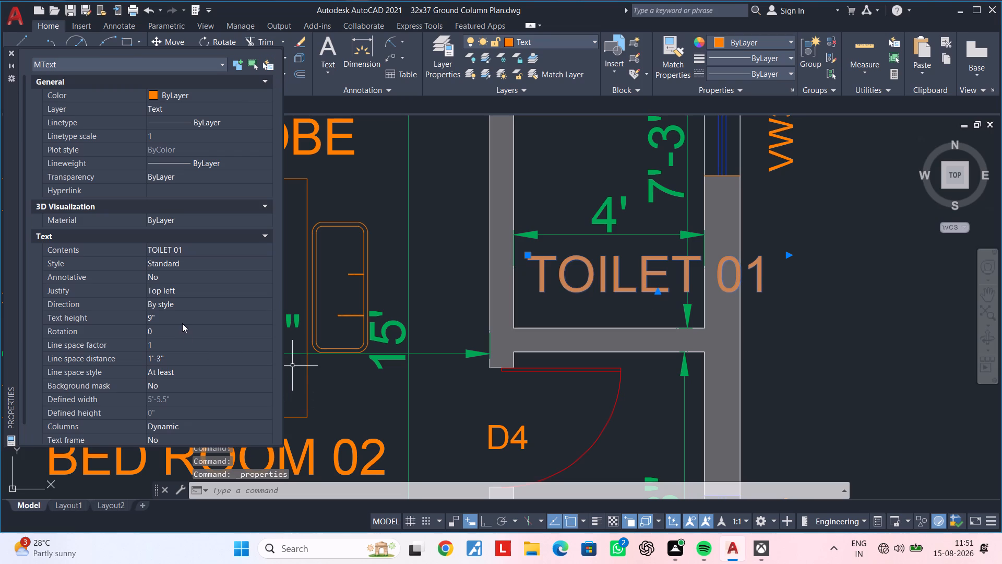
{"action": "left_click", "coordinate": [182, 319]}
{"action": "key", "text": "BackSpace"}
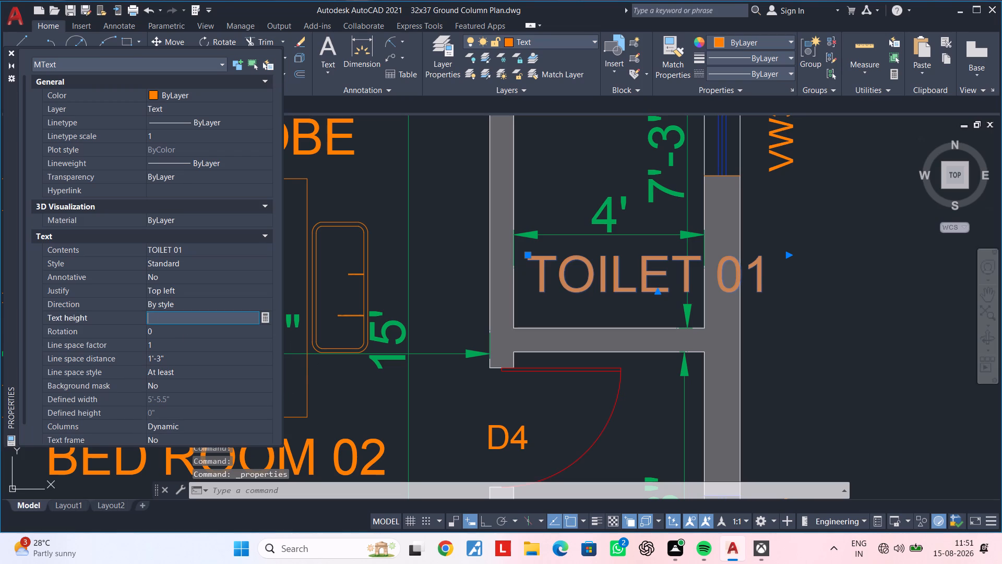
{"action": "type", "text": "6\""}
{"action": "key", "text": "Return"}
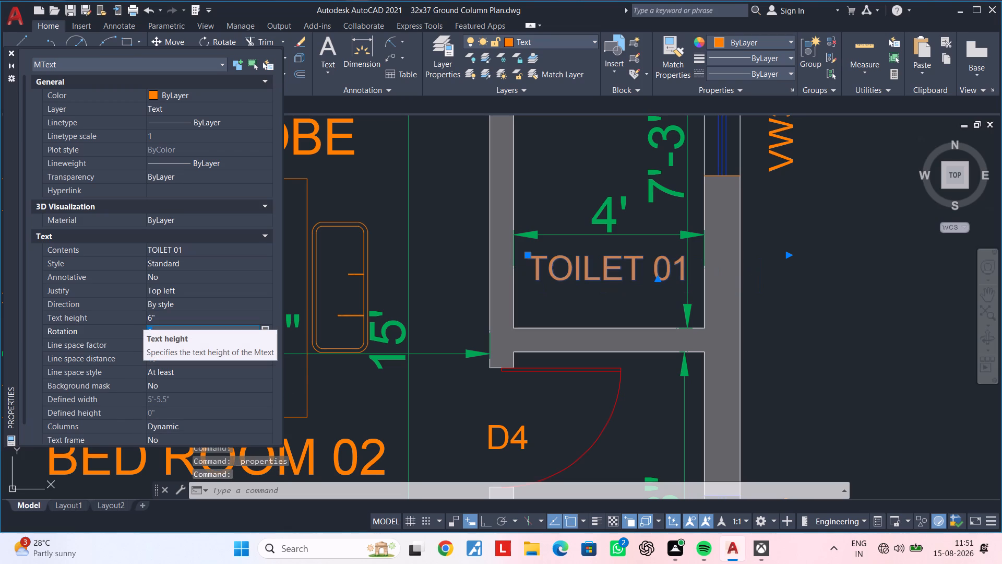
{"action": "left_click", "coordinate": [9, 54]}
{"action": "key", "text": "Escape"}
Copy the TOILET 01 label into the room behind door D4, above its 4' dimension.
{"action": "scroll", "coordinate": [520, 321], "scroll_direction": "down", "scroll_amount": 1}
{"action": "left_click", "coordinate": [591, 290]}
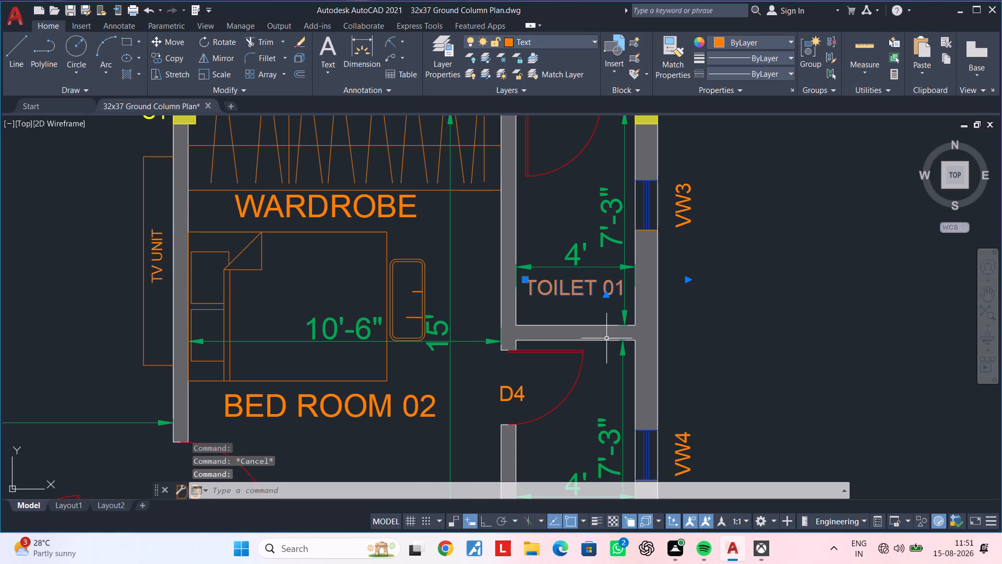
{"action": "middle_click_drag", "start_coordinate": [604, 336], "coordinate": [579, 191]}
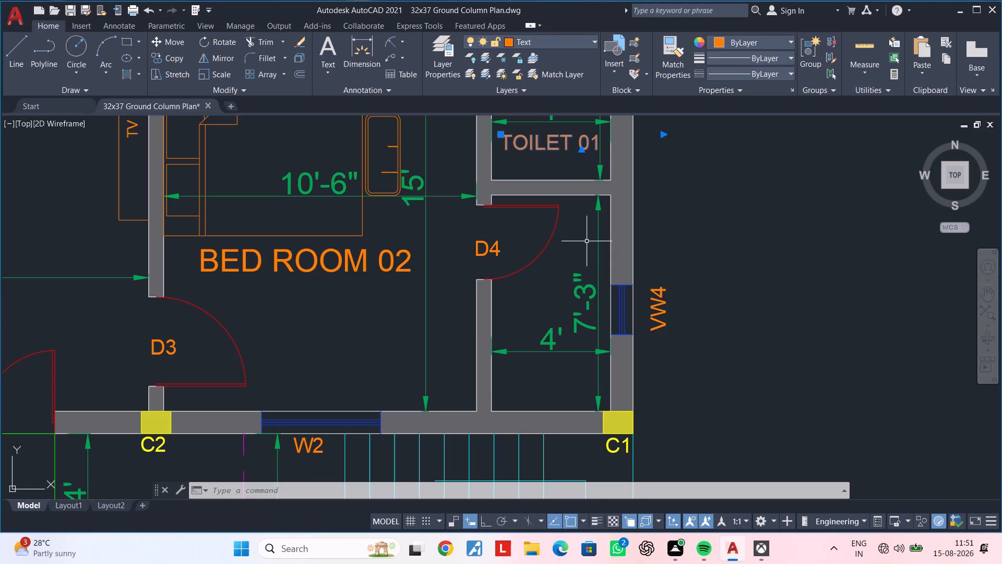
{"action": "type", "text": "CO"}
{"action": "key", "text": "space"}
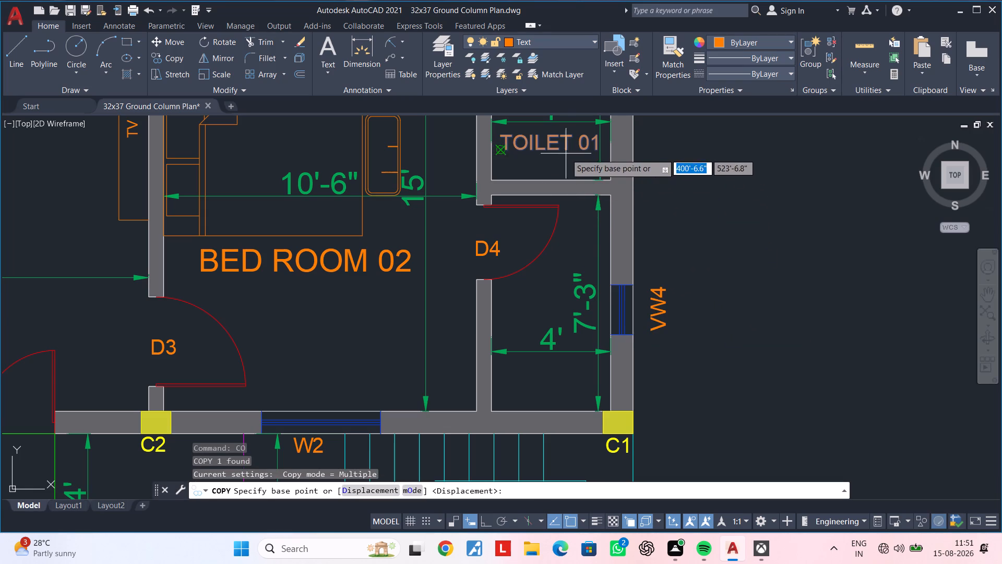
{"action": "left_click_drag", "start_coordinate": [565, 144], "coordinate": [565, 150]}
{"action": "scroll", "coordinate": [561, 289], "scroll_direction": "up", "scroll_amount": 1}
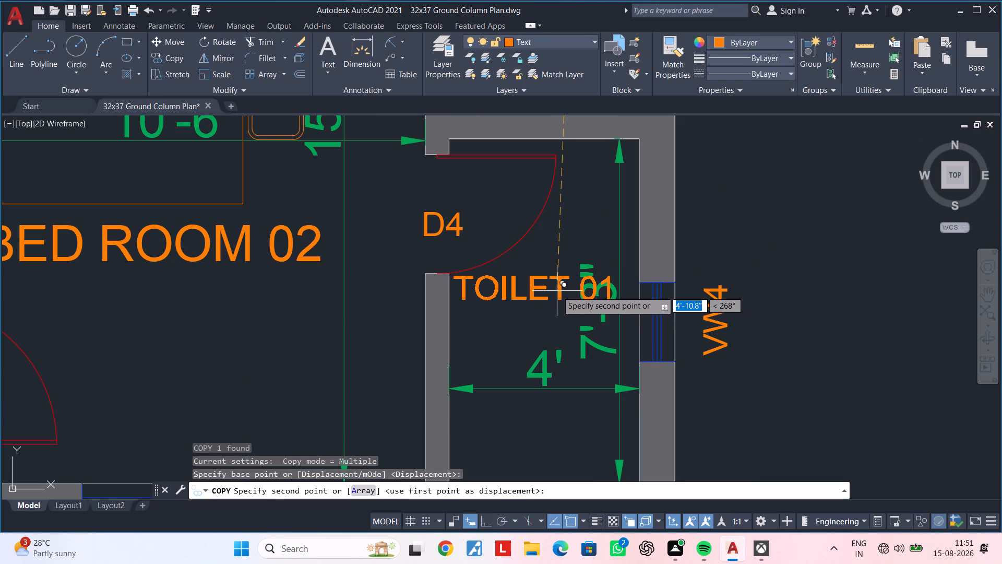
{"action": "left_click", "coordinate": [557, 292]}
{"action": "key", "text": "Escape"}
{"action": "key", "text": "Escape"}
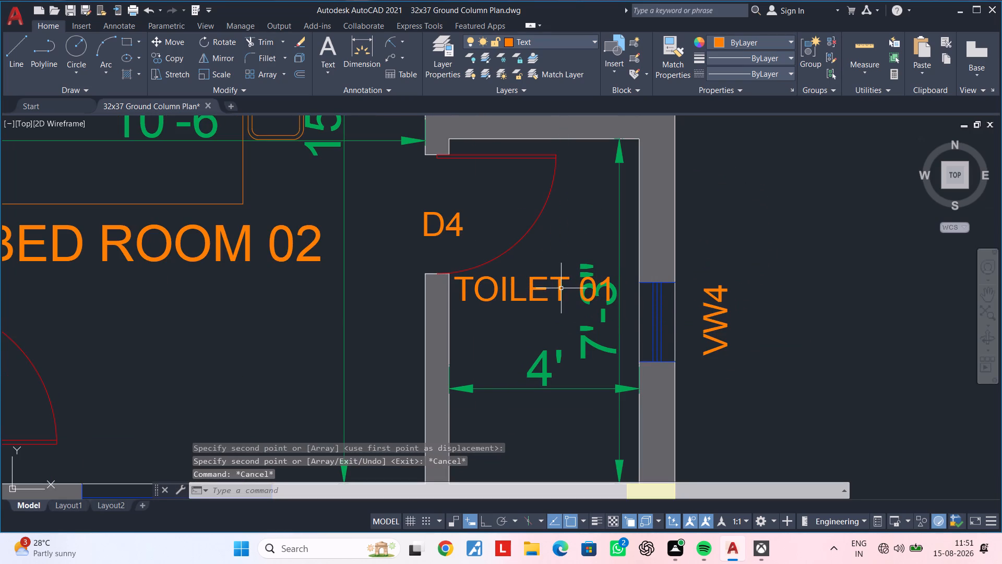
Change the copied label in the room behind door D4 to TOILET 02.
{"action": "double_click", "coordinate": [561, 288]}
{"action": "left_click", "coordinate": [614, 286]}
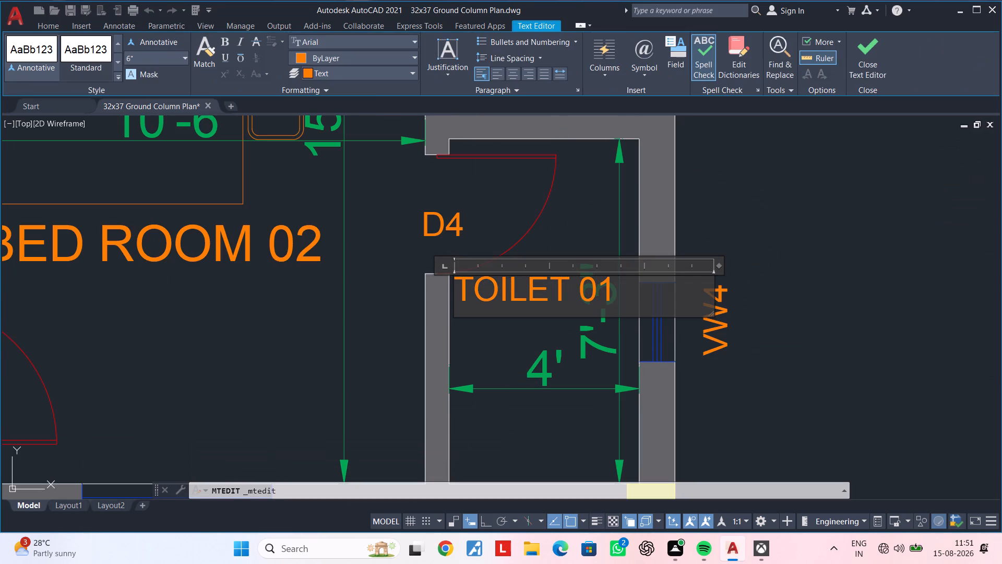
{"action": "key", "text": "BackSpace"}
{"action": "key", "text": "2"}
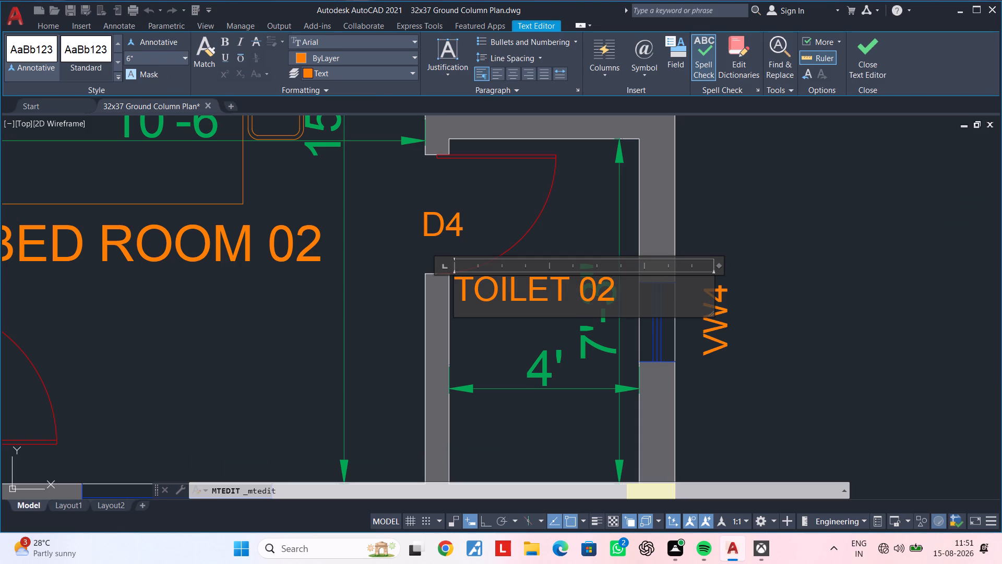
{"action": "left_click", "coordinate": [553, 330]}
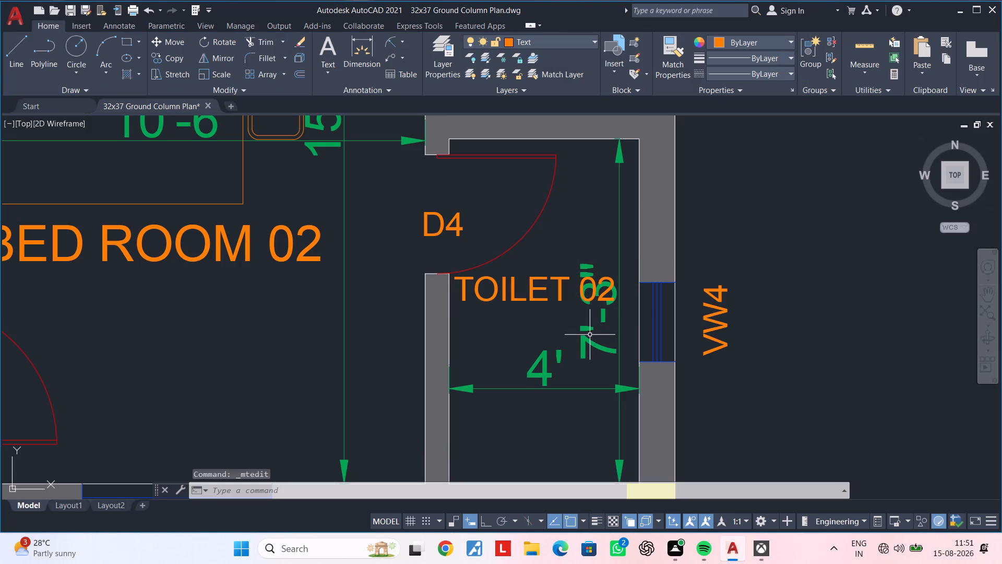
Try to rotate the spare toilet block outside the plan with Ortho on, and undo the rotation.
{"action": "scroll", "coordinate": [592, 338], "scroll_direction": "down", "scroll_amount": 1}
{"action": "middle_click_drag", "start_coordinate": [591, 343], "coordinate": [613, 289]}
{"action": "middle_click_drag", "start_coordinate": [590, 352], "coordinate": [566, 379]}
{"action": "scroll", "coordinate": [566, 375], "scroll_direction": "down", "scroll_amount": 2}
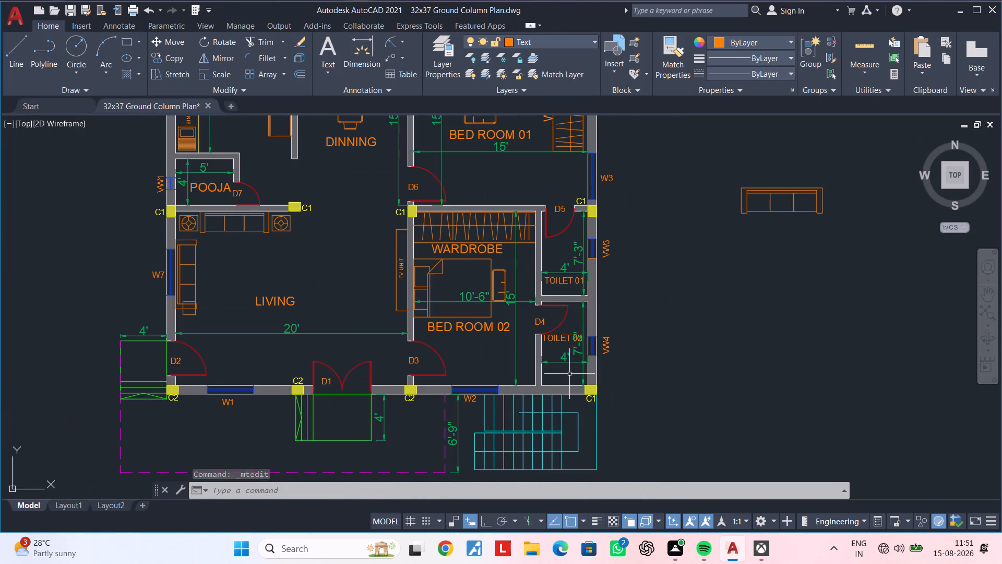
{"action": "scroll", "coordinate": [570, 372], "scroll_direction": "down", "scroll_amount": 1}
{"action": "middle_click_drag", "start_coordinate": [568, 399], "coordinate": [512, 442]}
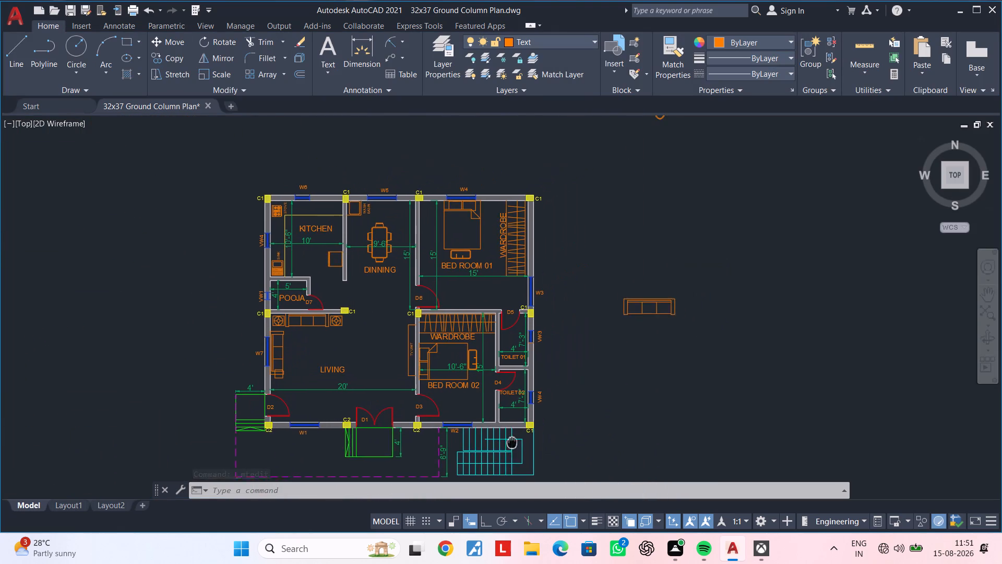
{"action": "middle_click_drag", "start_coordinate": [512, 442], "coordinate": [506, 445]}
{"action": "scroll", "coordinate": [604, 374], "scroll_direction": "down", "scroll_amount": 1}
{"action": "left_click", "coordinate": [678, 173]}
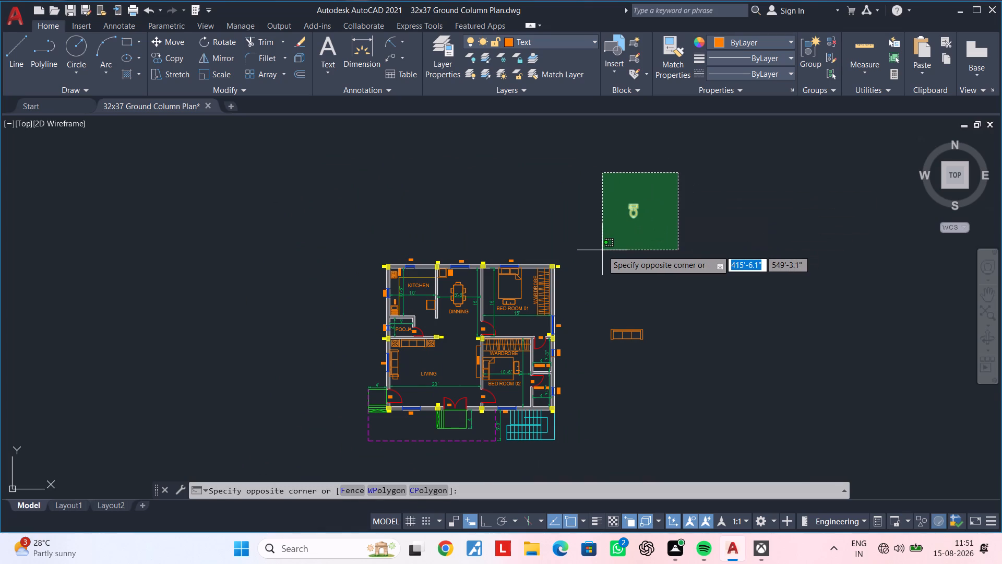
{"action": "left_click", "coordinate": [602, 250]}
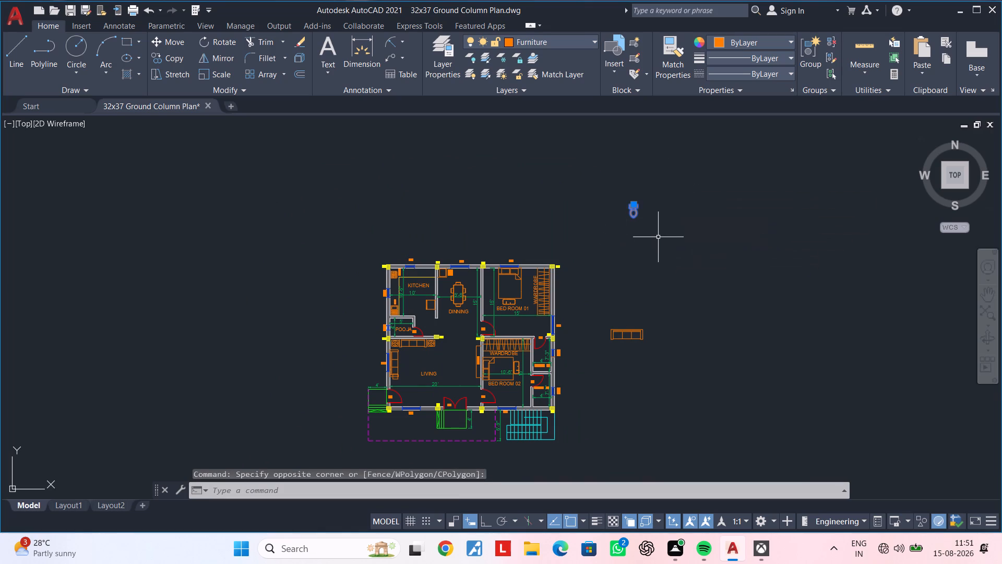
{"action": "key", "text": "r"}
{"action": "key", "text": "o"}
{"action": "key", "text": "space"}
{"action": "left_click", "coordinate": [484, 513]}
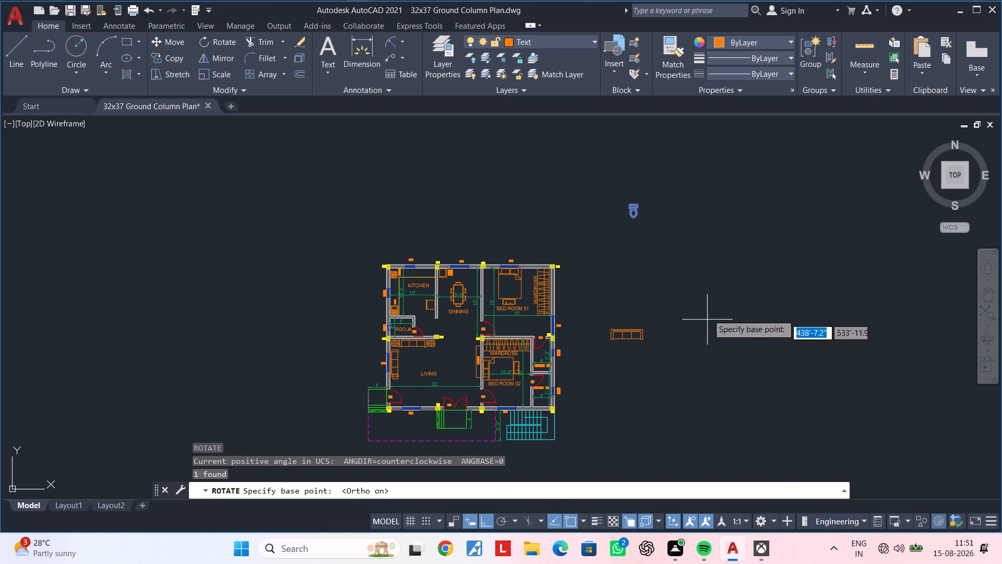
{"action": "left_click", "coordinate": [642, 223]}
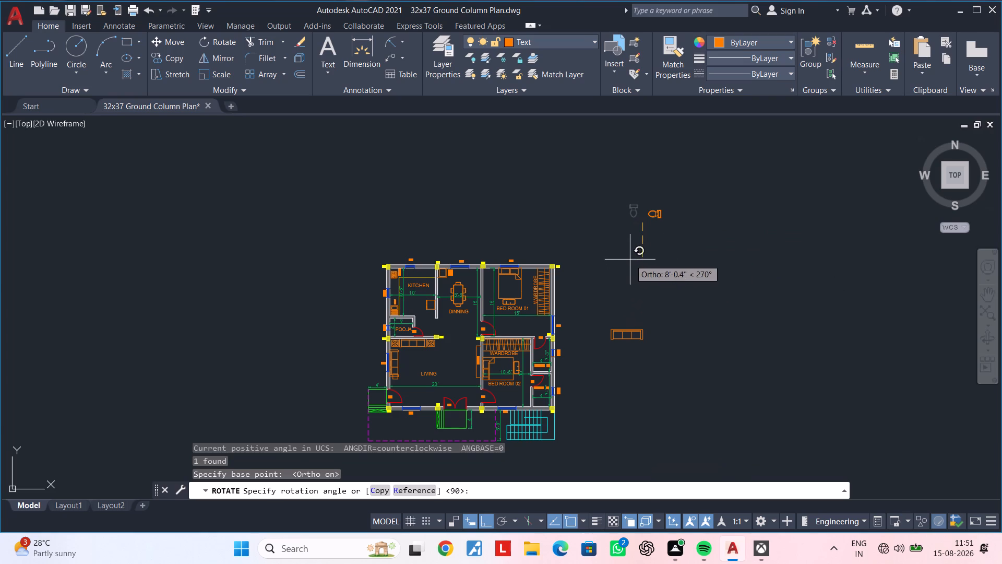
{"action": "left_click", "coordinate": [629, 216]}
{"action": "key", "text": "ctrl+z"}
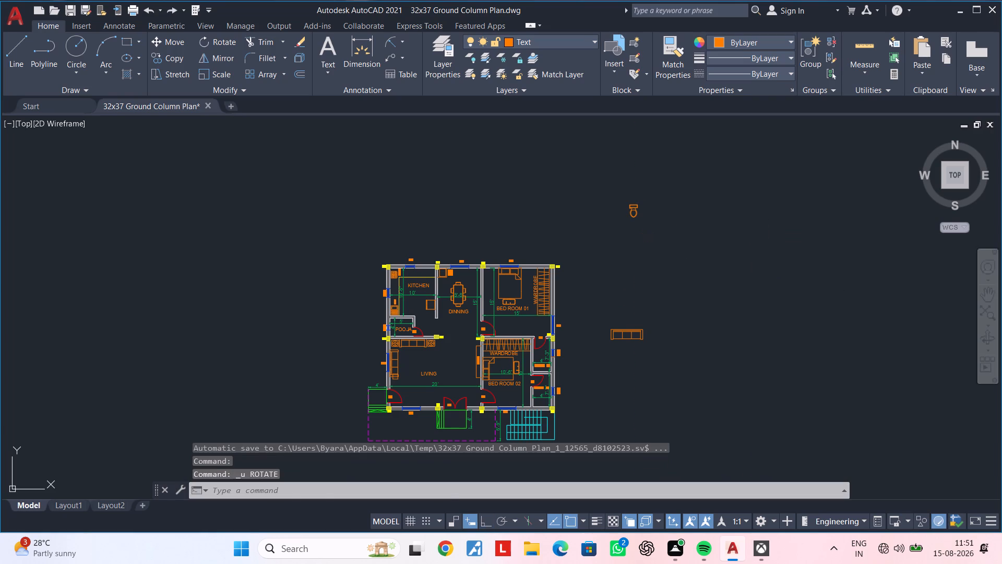
Mirror the spare toilet block across a horizontal line just below it with Ortho on, erasing the source block.
{"action": "left_click_drag", "start_coordinate": [663, 175], "coordinate": [662, 186]}
{"action": "left_click", "coordinate": [625, 241]}
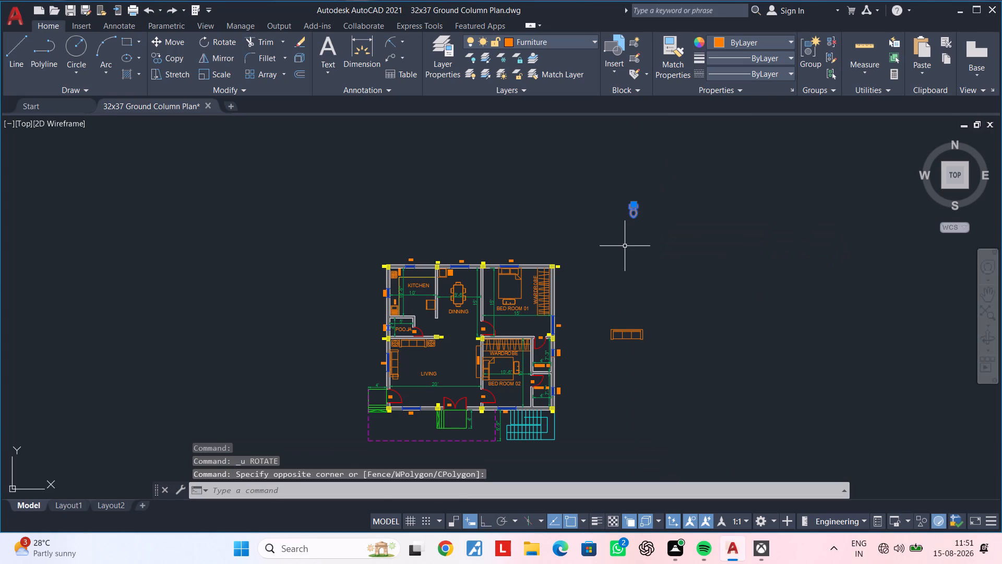
{"action": "key", "text": "m"}
{"action": "key", "text": "i"}
{"action": "key", "text": "space"}
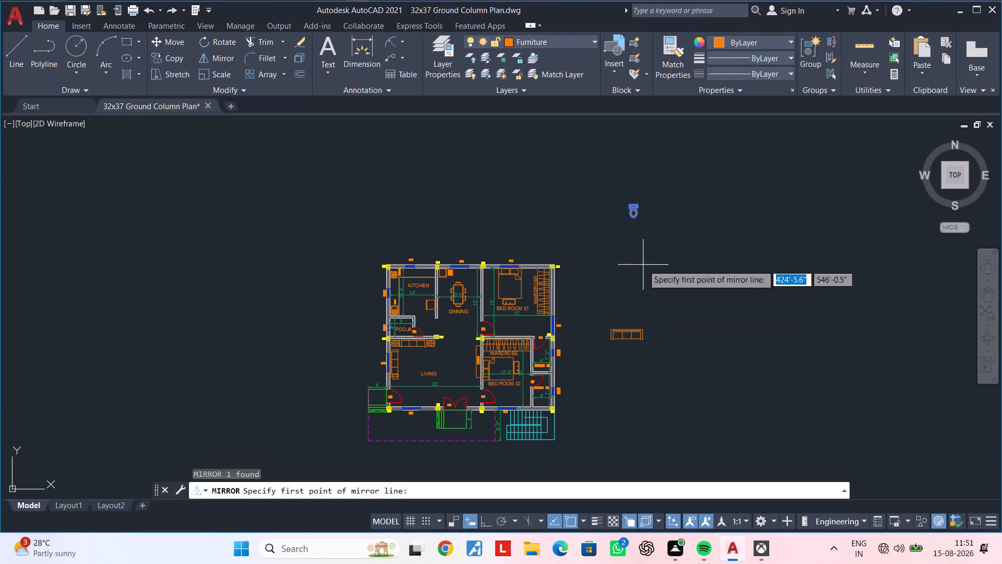
{"action": "left_click", "coordinate": [636, 241]}
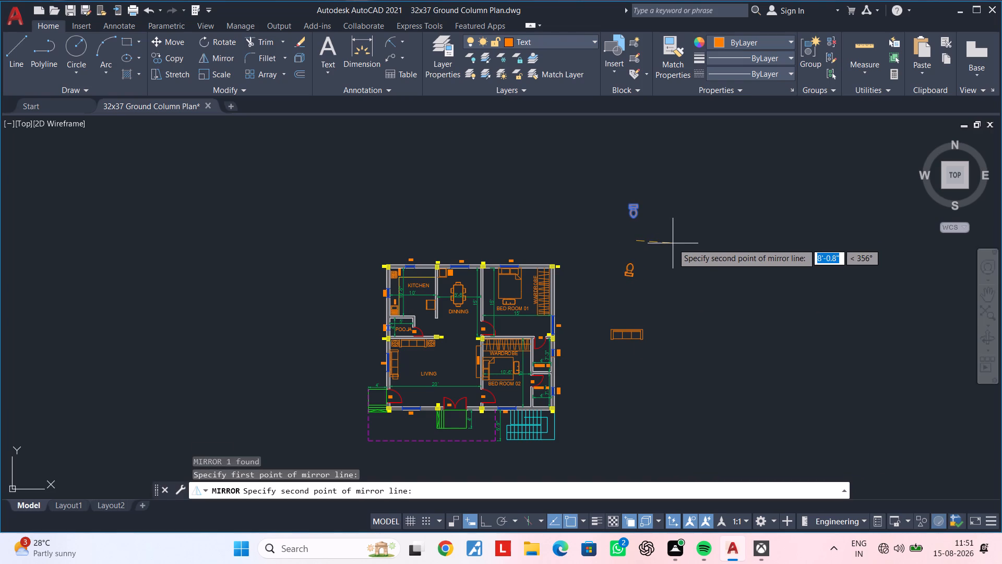
{"action": "left_click", "coordinate": [483, 522]}
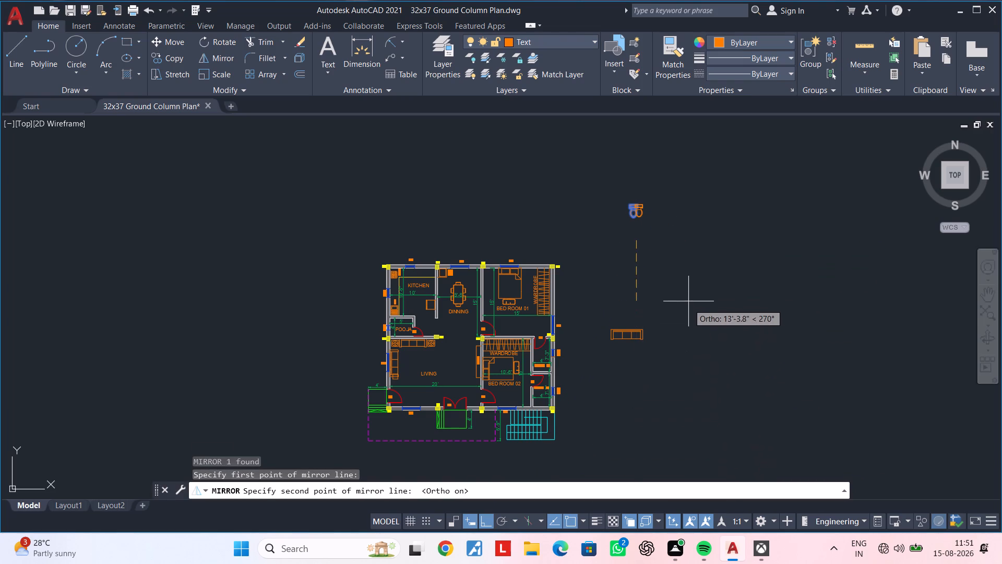
{"action": "left_click", "coordinate": [686, 278]}
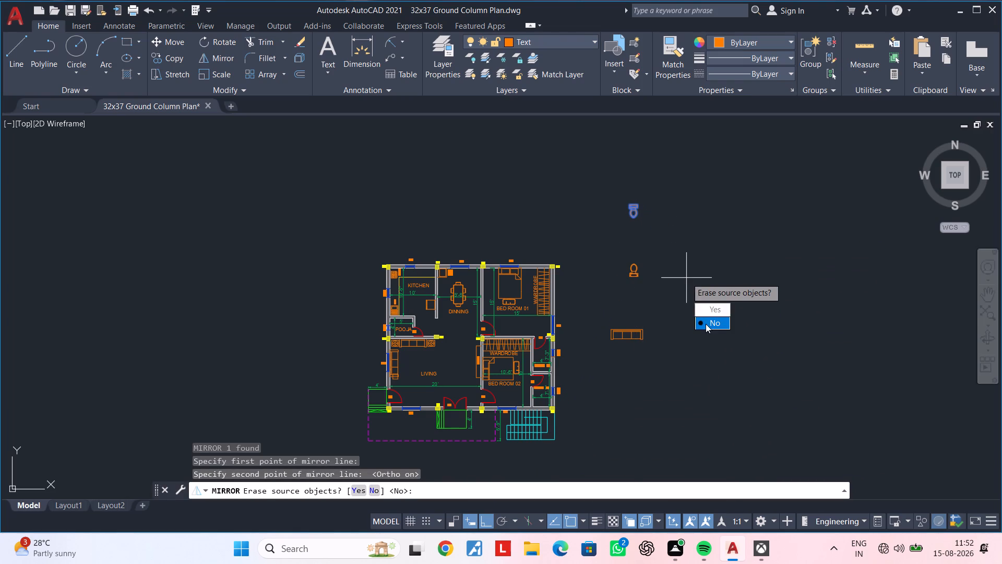
{"action": "left_click_drag", "start_coordinate": [710, 306], "coordinate": [686, 278]}
Move the mirrored toilet block by its tank's back edge into TOILET 02, against the inner face of the bottom wall.
{"action": "scroll", "coordinate": [630, 268], "scroll_direction": "up", "scroll_amount": 2}
{"action": "middle_click_drag", "start_coordinate": [630, 292], "coordinate": [641, 289]}
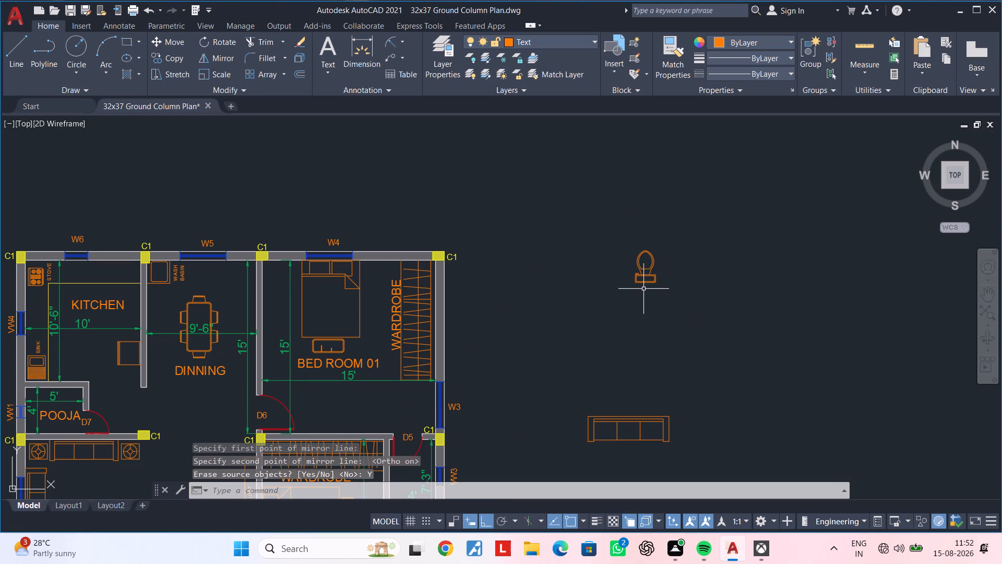
{"action": "scroll", "coordinate": [643, 288], "scroll_direction": "up", "scroll_amount": 1}
{"action": "left_click_drag", "start_coordinate": [698, 206], "coordinate": [693, 213]}
{"action": "left_click", "coordinate": [607, 302]}
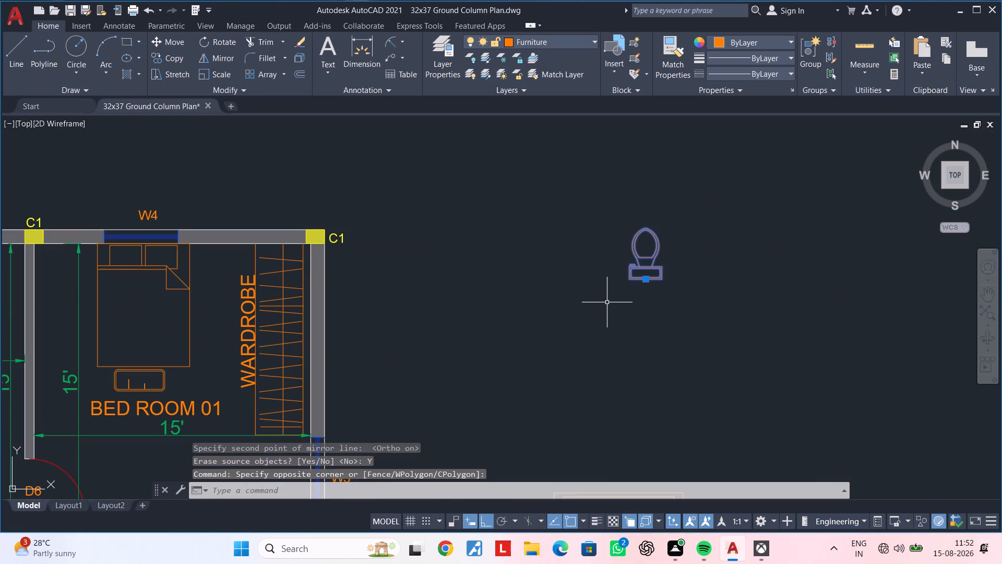
{"action": "key", "text": "m"}
{"action": "key", "text": "space"}
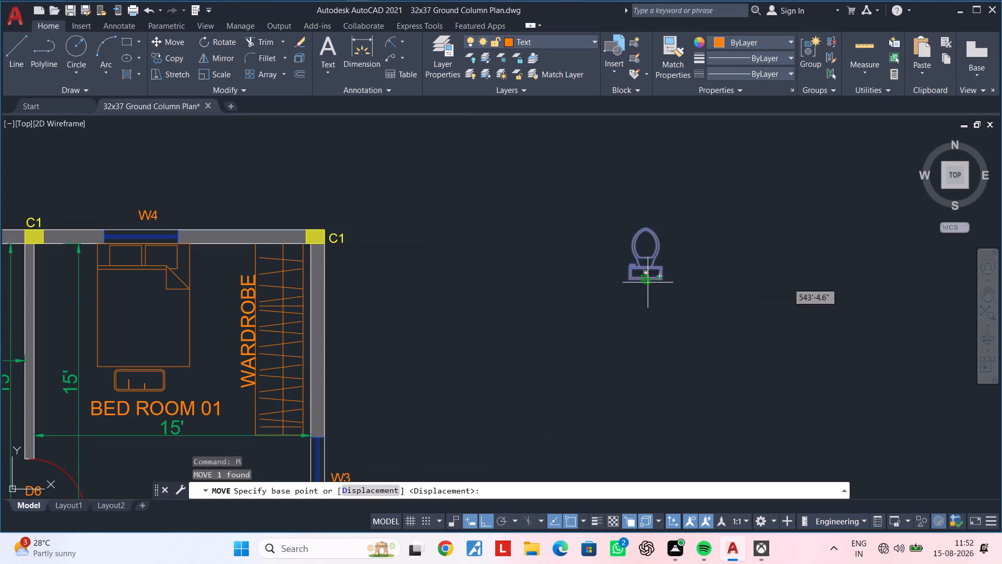
{"action": "scroll", "coordinate": [648, 283], "scroll_direction": "up", "scroll_amount": 2}
{"action": "left_click", "coordinate": [640, 272]}
{"action": "scroll", "coordinate": [622, 360], "scroll_direction": "down", "scroll_amount": 3}
{"action": "middle_click_drag", "start_coordinate": [558, 370], "coordinate": [719, 216]}
{"action": "middle_click_drag", "start_coordinate": [642, 352], "coordinate": [708, 88]}
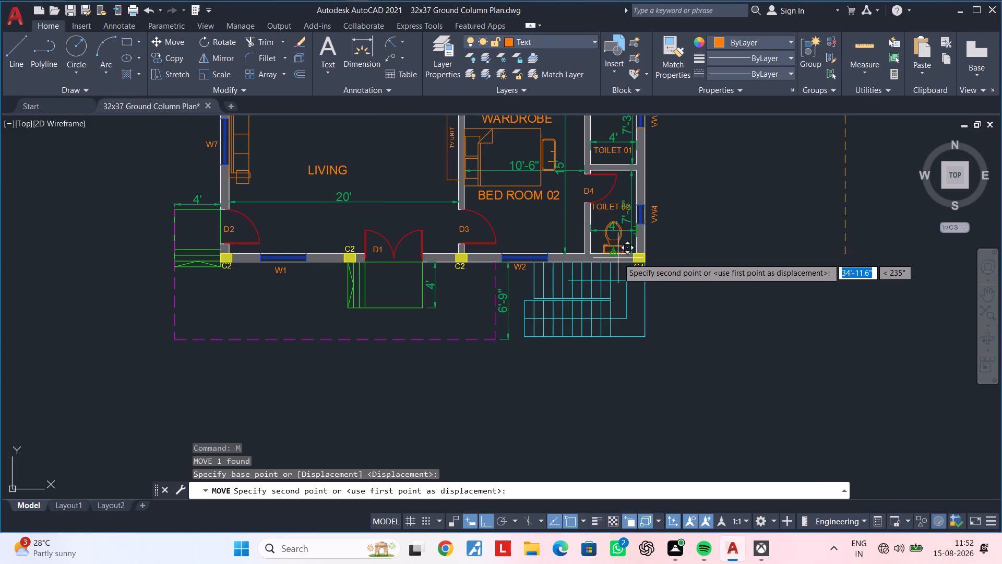
{"action": "scroll", "coordinate": [612, 254], "scroll_direction": "up", "scroll_amount": 1}
{"action": "left_click", "coordinate": [610, 252]}
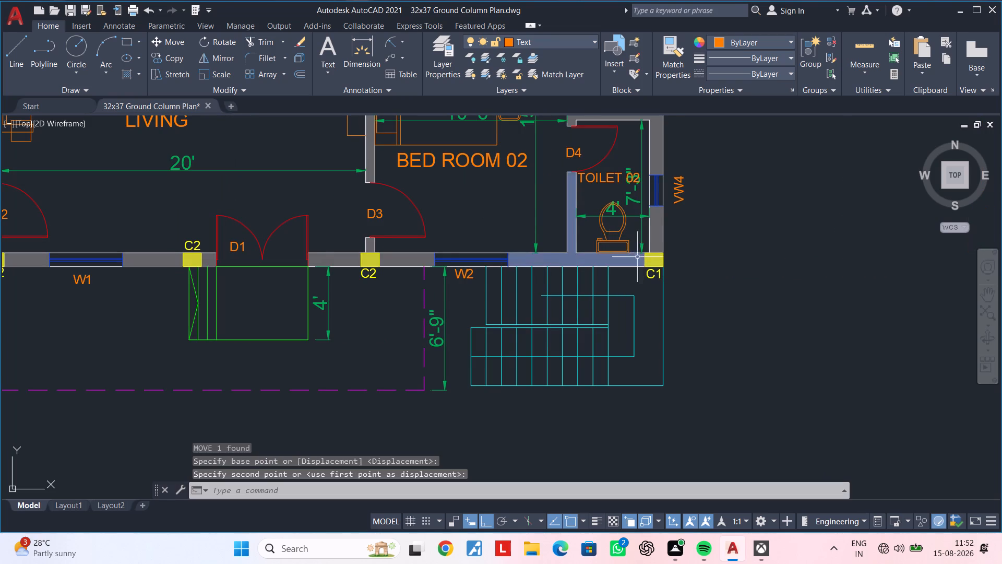
{"action": "scroll", "coordinate": [644, 257], "scroll_direction": "down", "scroll_amount": 1}
{"action": "middle_click_drag", "start_coordinate": [680, 319], "coordinate": [671, 345]}
{"action": "key", "text": "Escape"}
{"action": "key", "text": "Escape"}
{"action": "key", "text": "Escape"}
{"action": "key", "text": "Escape"}
{"action": "key", "text": "Escape"}
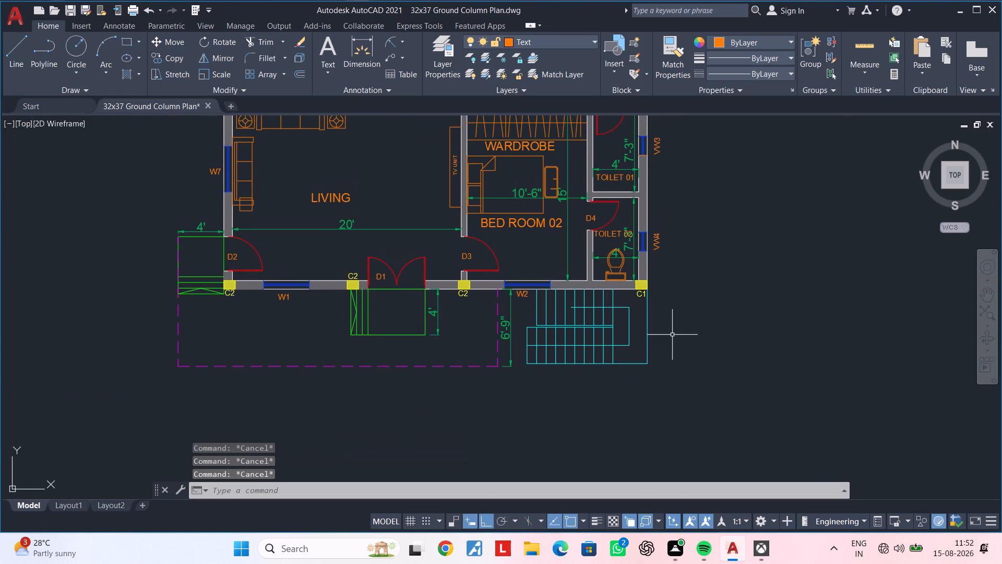
{"action": "key", "text": "Escape"}
{"action": "key", "text": "Escape"}
On the Dimensions layer, add a vertical dimension across the LIVING room between its upper and lower walls, beside the wall sofa.
{"action": "scroll", "coordinate": [553, 283], "scroll_direction": "down", "scroll_amount": 1}
{"action": "middle_click_drag", "start_coordinate": [533, 271], "coordinate": [583, 303]}
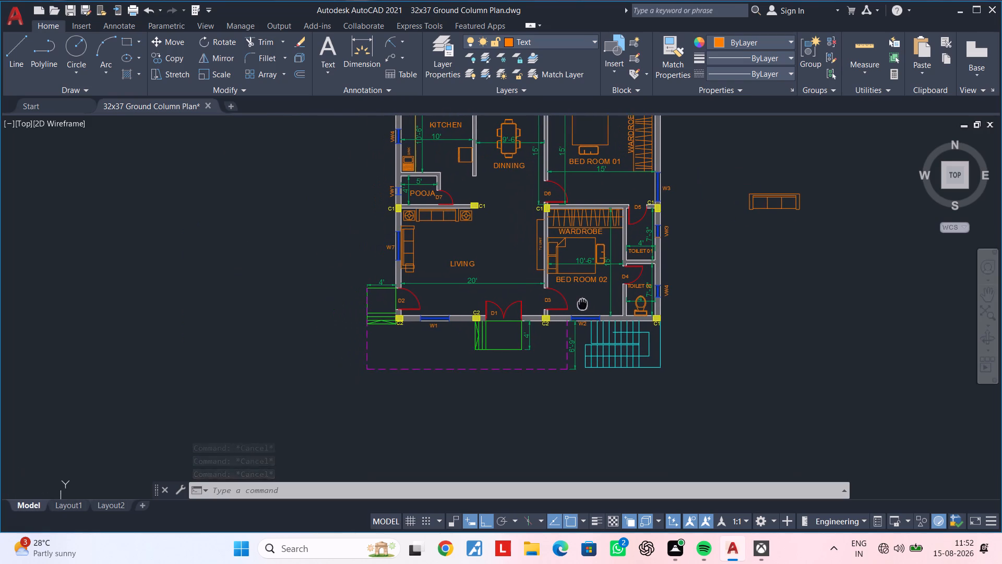
{"action": "middle_click_drag", "start_coordinate": [583, 303], "coordinate": [584, 299]}
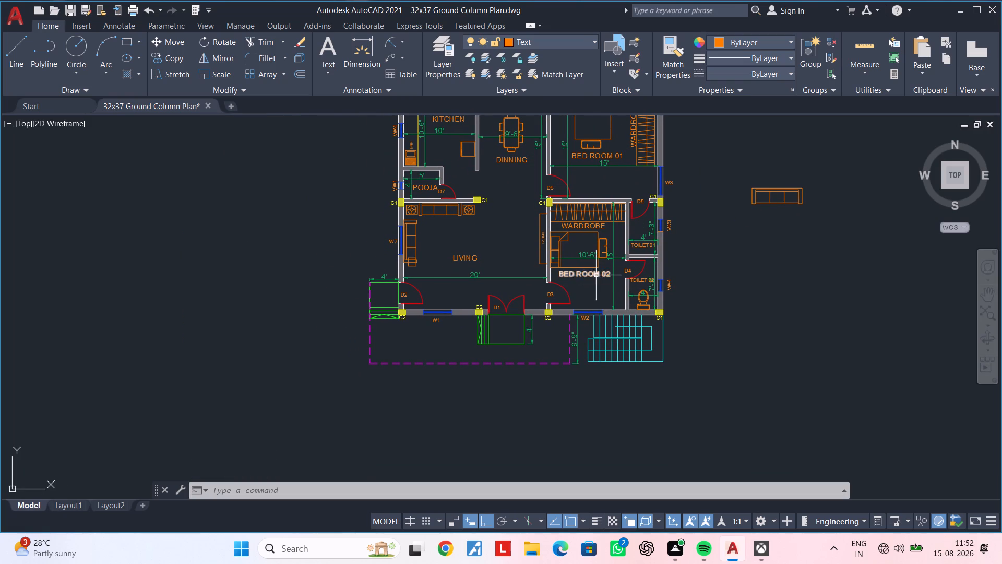
{"action": "middle_click_drag", "start_coordinate": [592, 290], "coordinate": [541, 301]}
{"action": "middle_click_drag", "start_coordinate": [541, 301], "coordinate": [582, 290]}
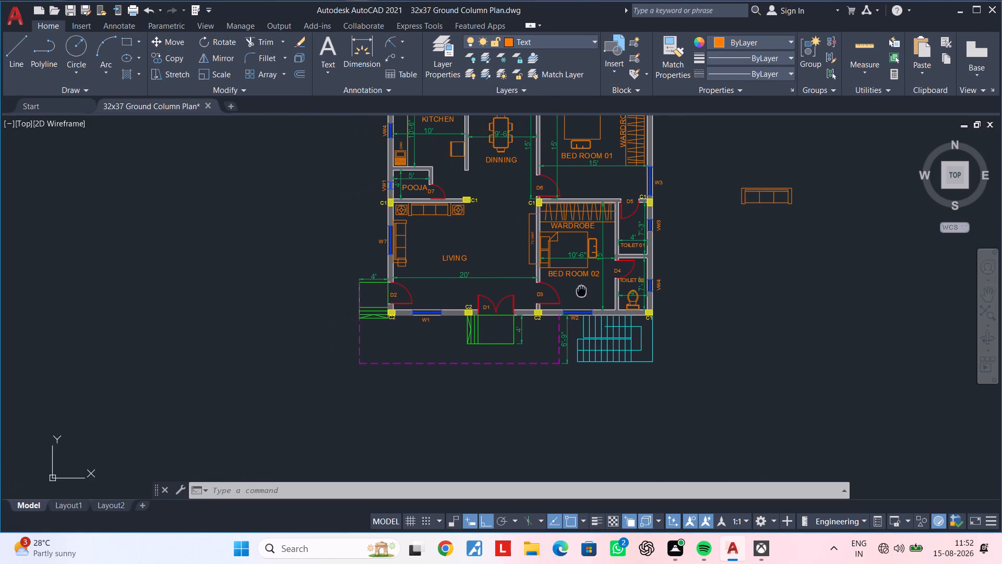
{"action": "middle_click_drag", "start_coordinate": [582, 290], "coordinate": [583, 290]}
{"action": "middle_click_drag", "start_coordinate": [508, 250], "coordinate": [507, 317]}
{"action": "middle_click_drag", "start_coordinate": [505, 318], "coordinate": [506, 318]}
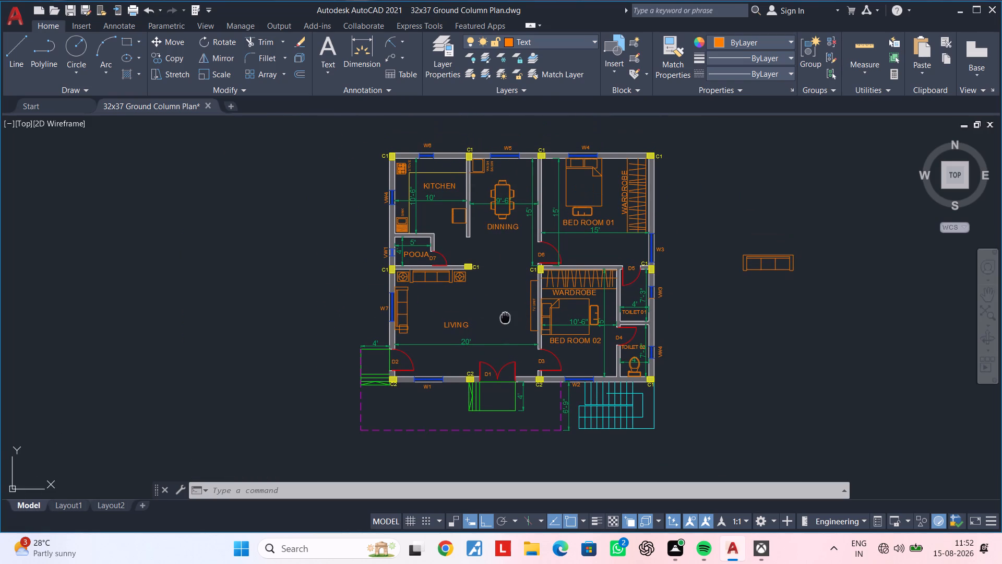
{"action": "middle_click_drag", "start_coordinate": [506, 318], "coordinate": [502, 313]}
{"action": "left_click", "coordinate": [537, 43]}
{"action": "left_click", "coordinate": [529, 101]}
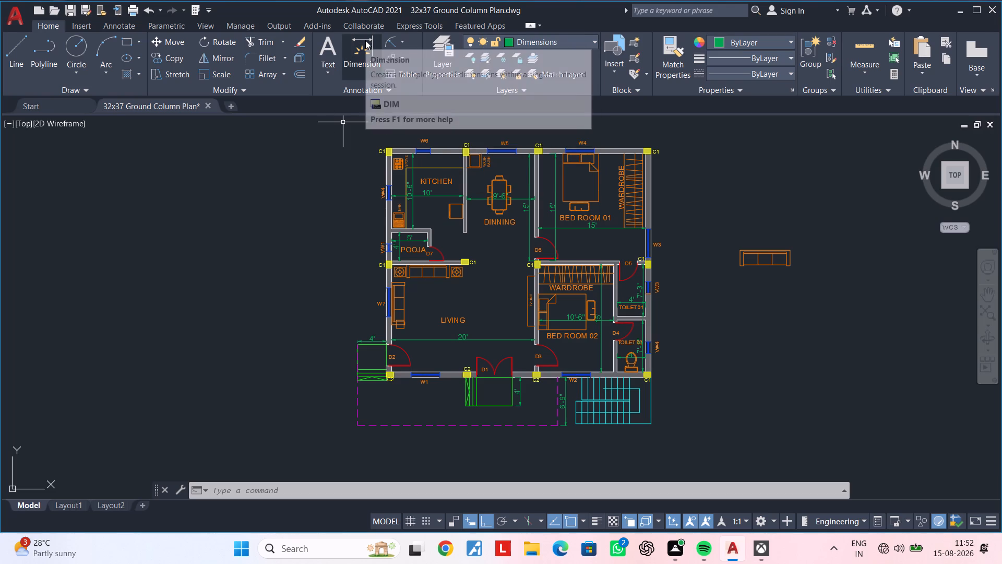
{"action": "key", "text": "F1"}
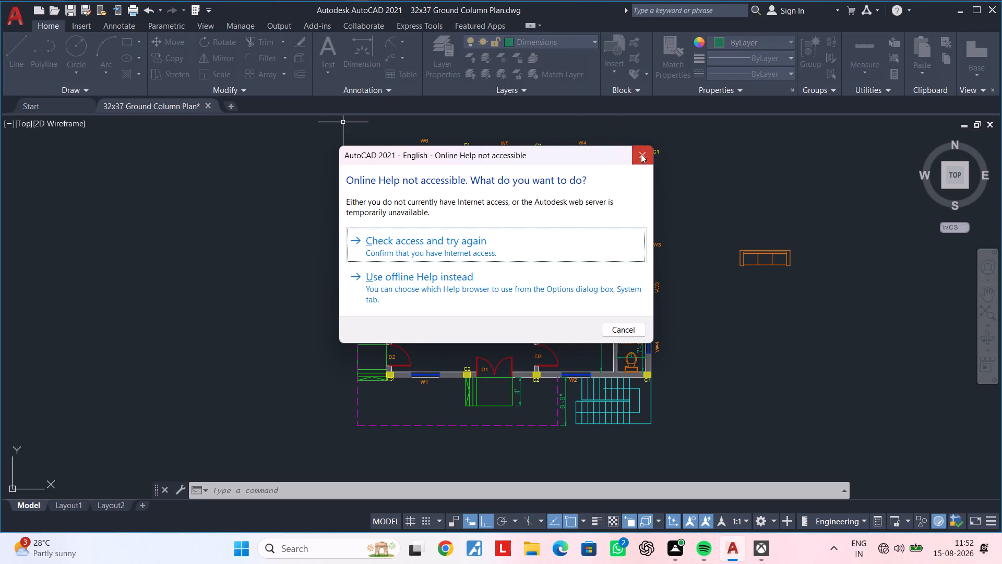
{"action": "left_click", "coordinate": [641, 154]}
{"action": "left_click", "coordinate": [365, 41]}
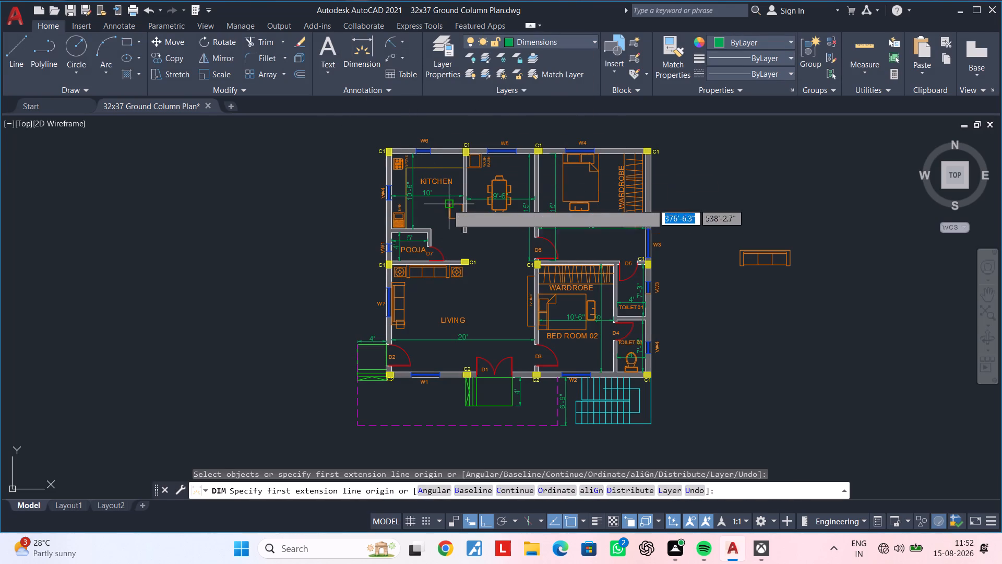
{"action": "middle_click_drag", "start_coordinate": [462, 264], "coordinate": [461, 203]}
{"action": "scroll", "coordinate": [435, 217], "scroll_direction": "up", "scroll_amount": 2}
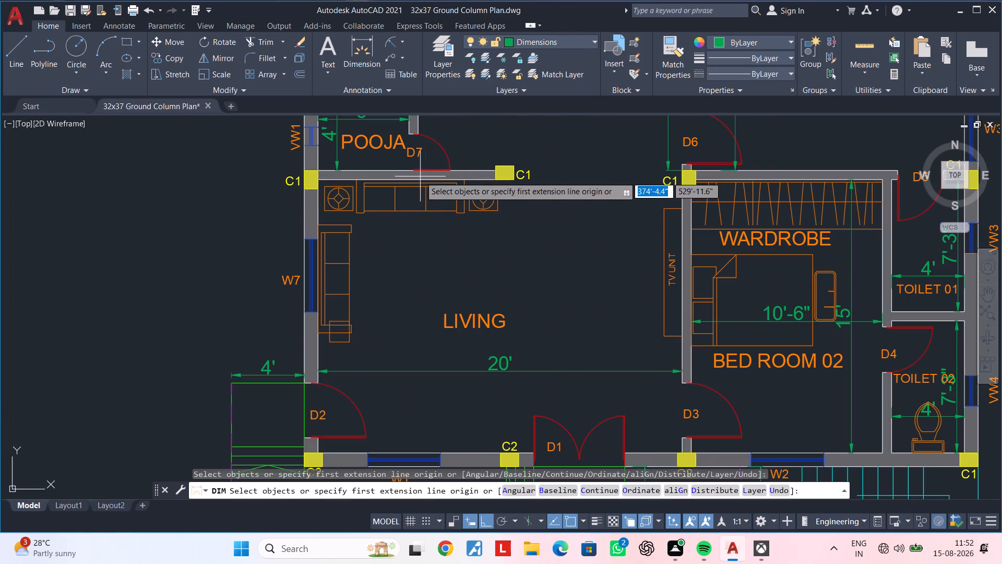
{"action": "left_click", "coordinate": [412, 180]}
{"action": "middle_click_drag", "start_coordinate": [408, 357], "coordinate": [413, 293]}
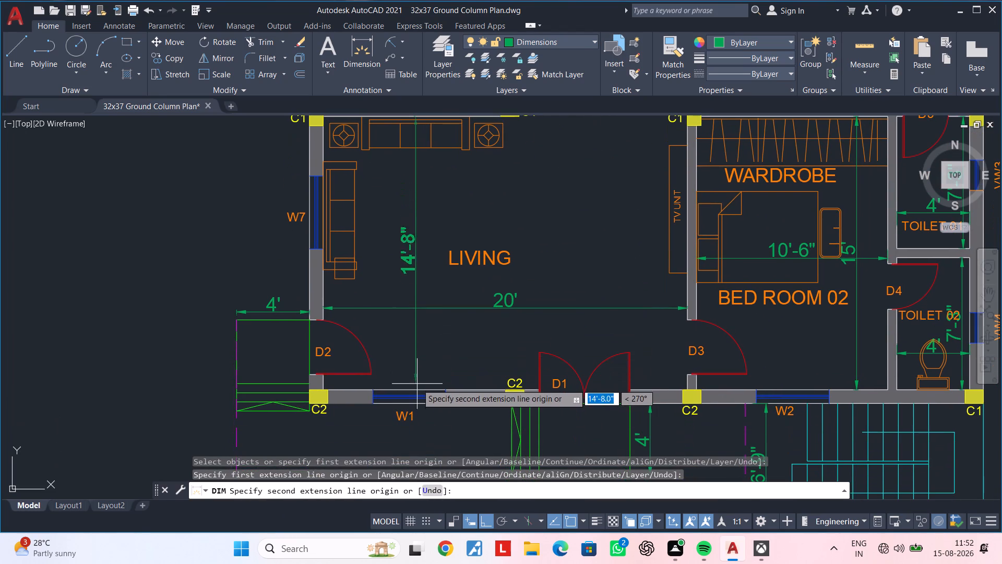
{"action": "left_click", "coordinate": [416, 392]}
{"action": "left_click", "coordinate": [404, 374]}
{"action": "scroll", "coordinate": [445, 360], "scroll_direction": "down", "scroll_amount": 1}
{"action": "middle_click_drag", "start_coordinate": [445, 360], "coordinate": [399, 298]}
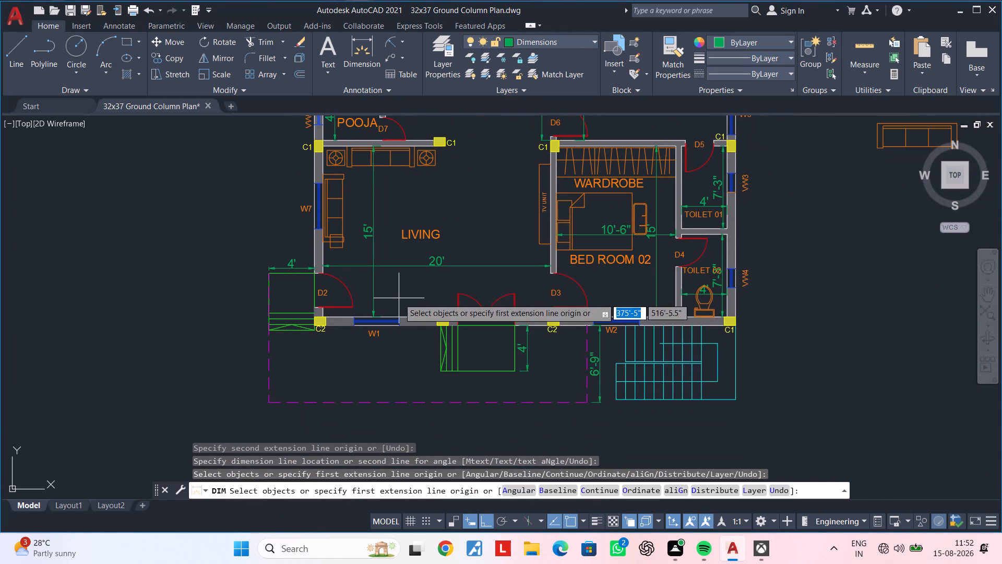
{"action": "scroll", "coordinate": [399, 299], "scroll_direction": "down", "scroll_amount": 1}
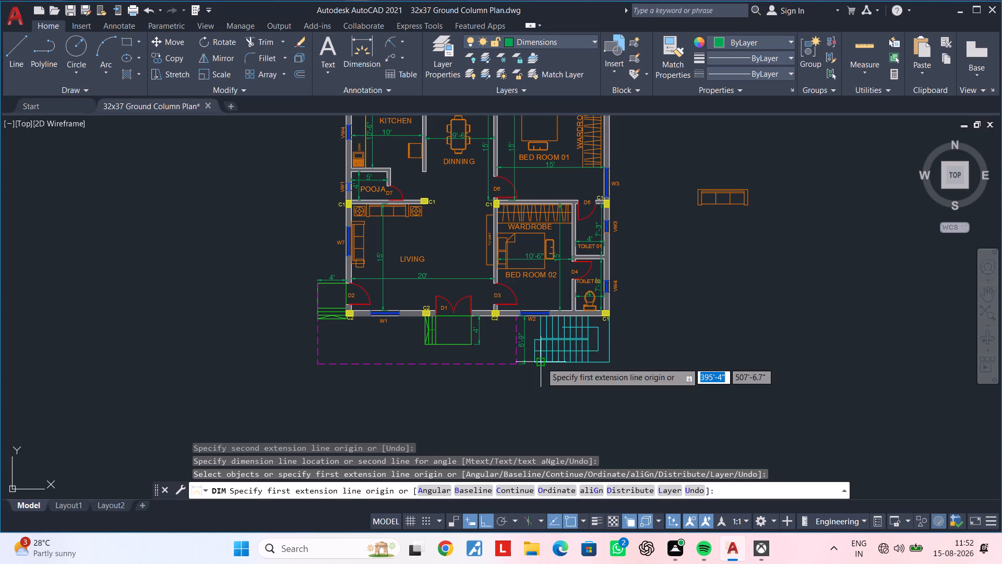
{"action": "scroll", "coordinate": [541, 362], "scroll_direction": "up", "scroll_amount": 3}
{"action": "middle_click_drag", "start_coordinate": [562, 383], "coordinate": [415, 386]}
{"action": "key", "text": "Escape"}
{"action": "key", "text": "Escape"}
Save the drawing.
{"action": "scroll", "coordinate": [442, 379], "scroll_direction": "down", "scroll_amount": 2}
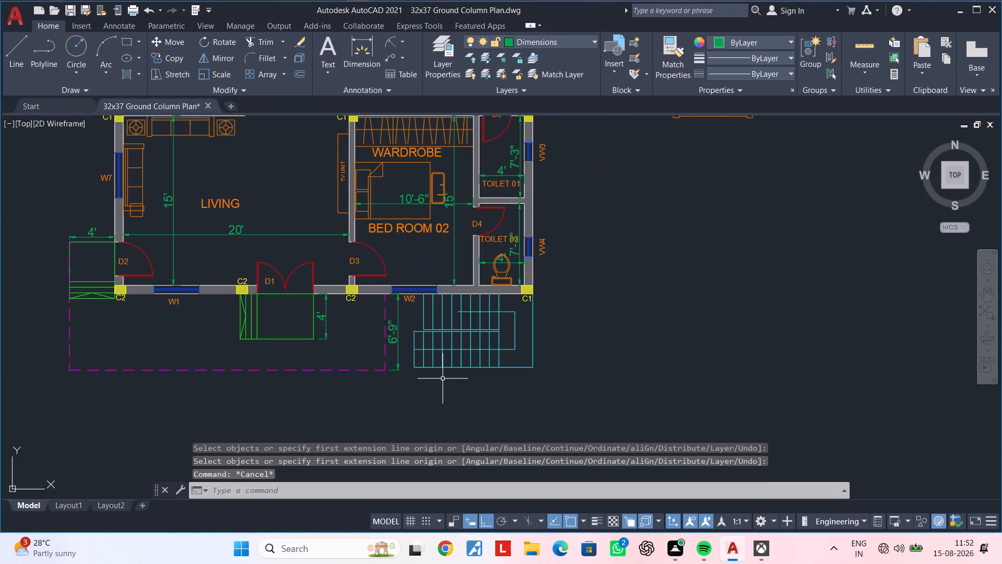
{"action": "scroll", "coordinate": [443, 377], "scroll_direction": "down", "scroll_amount": 1}
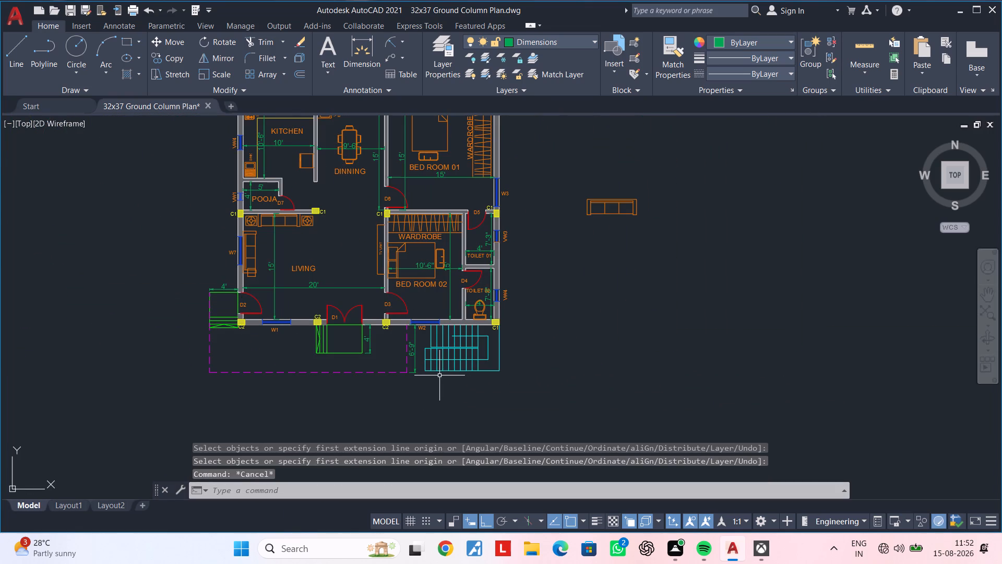
{"action": "key", "text": "ctrl+s"}
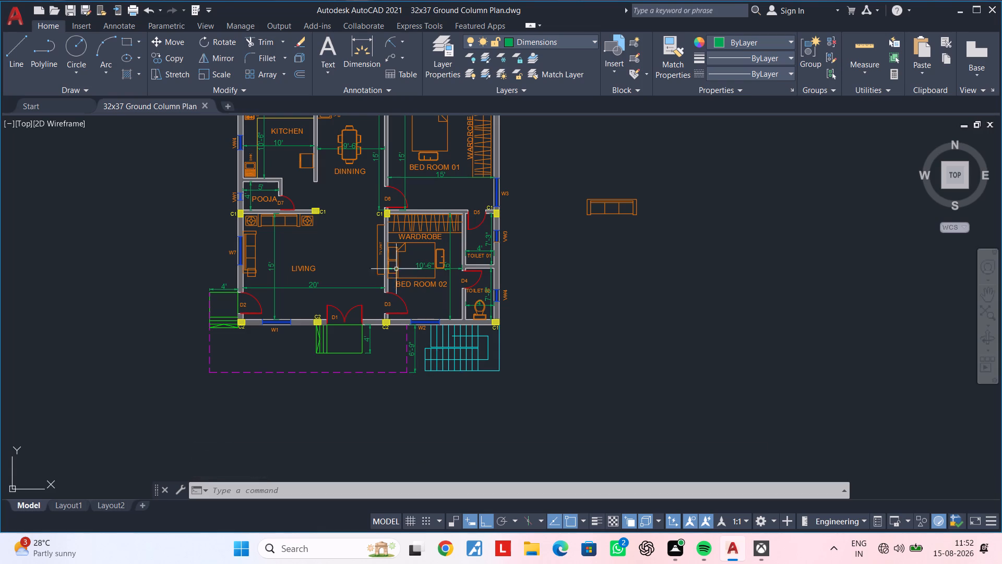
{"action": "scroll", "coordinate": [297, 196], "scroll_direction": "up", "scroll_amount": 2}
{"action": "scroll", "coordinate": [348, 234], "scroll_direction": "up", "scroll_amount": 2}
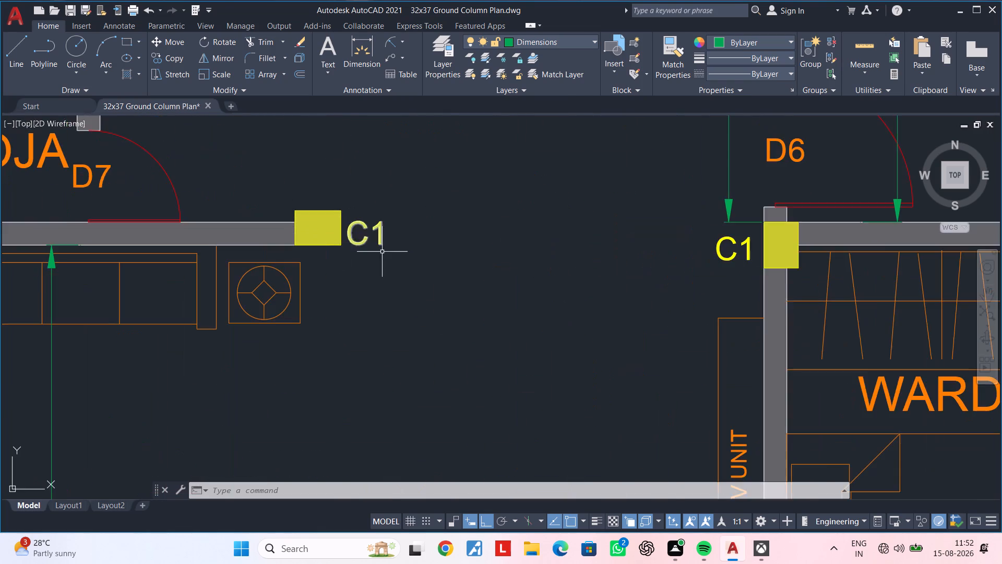
Erase the solid wall hatch that covers window VW1 and the wall below it, beside the POOJA room.
{"action": "scroll", "coordinate": [383, 253], "scroll_direction": "down", "scroll_amount": 1}
{"action": "middle_click_drag", "start_coordinate": [378, 280], "coordinate": [579, 364]}
{"action": "scroll", "coordinate": [230, 350], "scroll_direction": "up", "scroll_amount": 1}
{"action": "scroll", "coordinate": [222, 310], "scroll_direction": "down", "scroll_amount": 2}
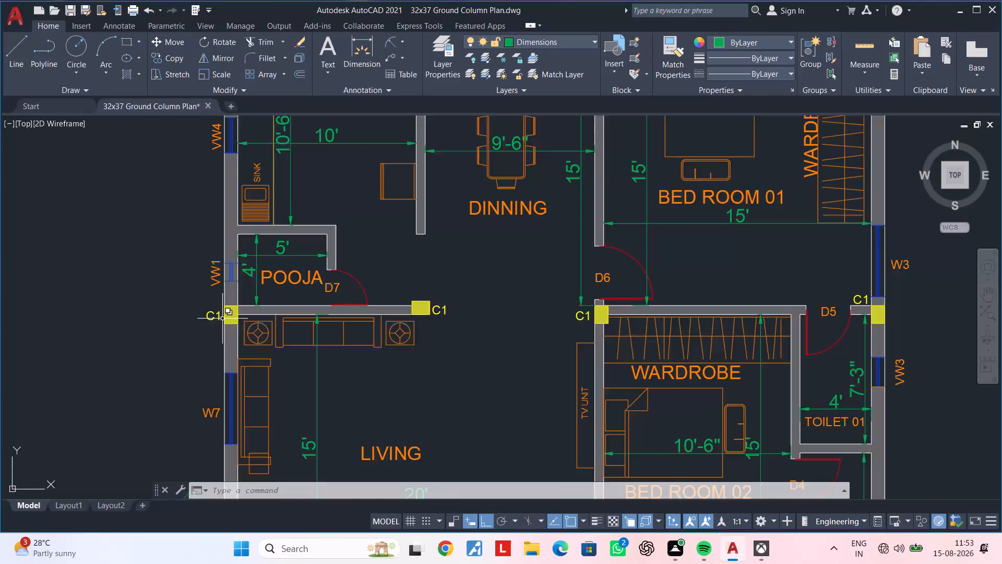
{"action": "scroll", "coordinate": [222, 321], "scroll_direction": "down", "scroll_amount": 1}
{"action": "middle_click_drag", "start_coordinate": [223, 347], "coordinate": [223, 510]}
{"action": "middle_click_drag", "start_coordinate": [247, 462], "coordinate": [282, 323]}
{"action": "scroll", "coordinate": [277, 316], "scroll_direction": "up", "scroll_amount": 1}
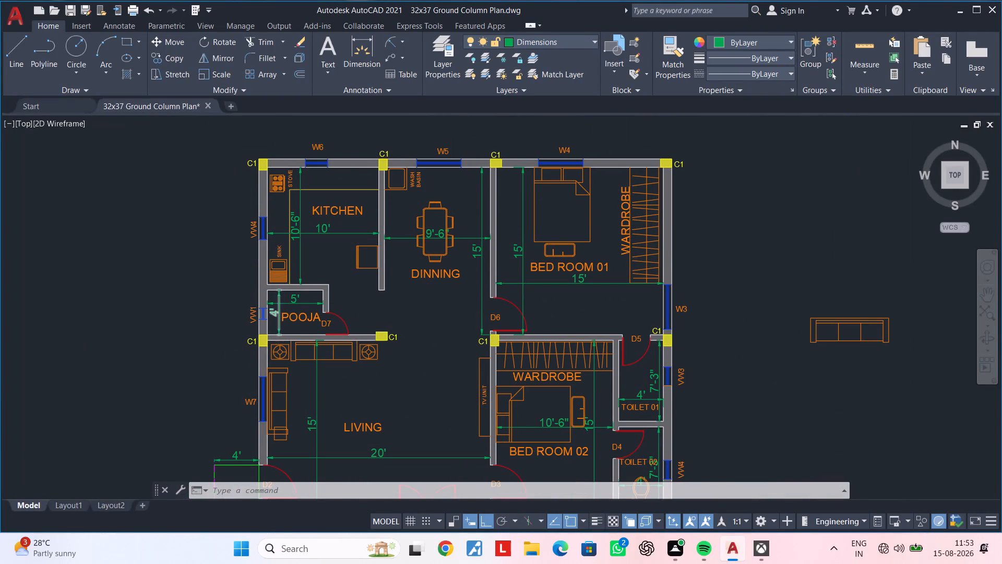
{"action": "scroll", "coordinate": [257, 312], "scroll_direction": "up", "scroll_amount": 2}
{"action": "middle_click_drag", "start_coordinate": [253, 318], "coordinate": [304, 311]}
{"action": "scroll", "coordinate": [301, 285], "scroll_direction": "up", "scroll_amount": 3}
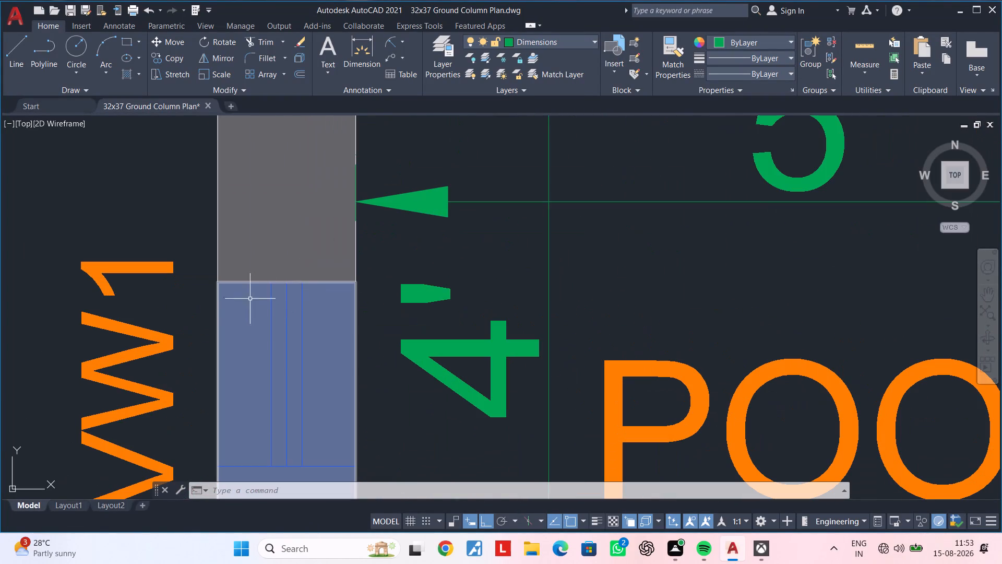
{"action": "key", "text": "Escape"}
{"action": "key", "text": "Escape"}
{"action": "key", "text": "Escape"}
{"action": "key", "text": "Escape"}
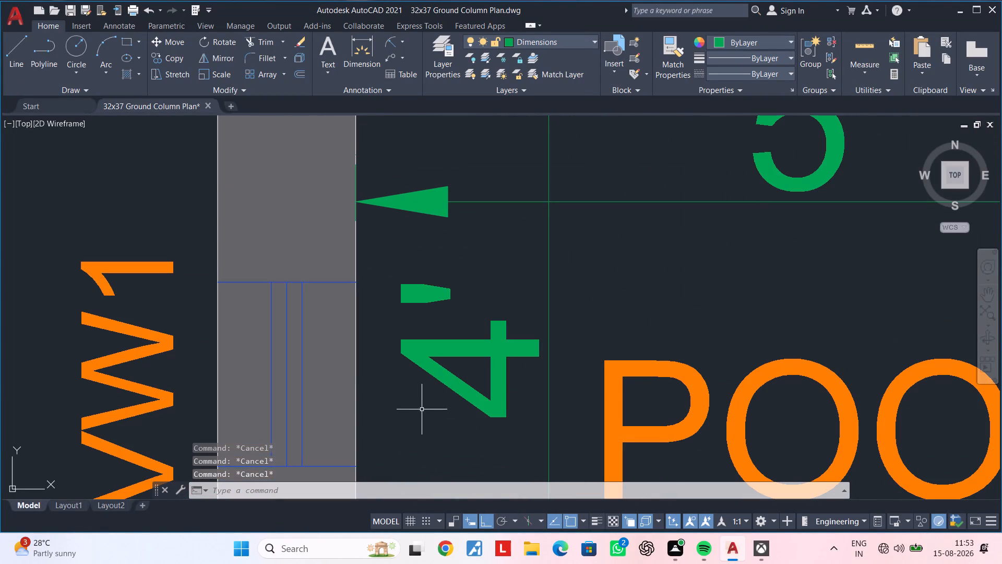
{"action": "middle_click_drag", "start_coordinate": [403, 412], "coordinate": [458, 356]}
{"action": "left_click", "coordinate": [383, 342]}
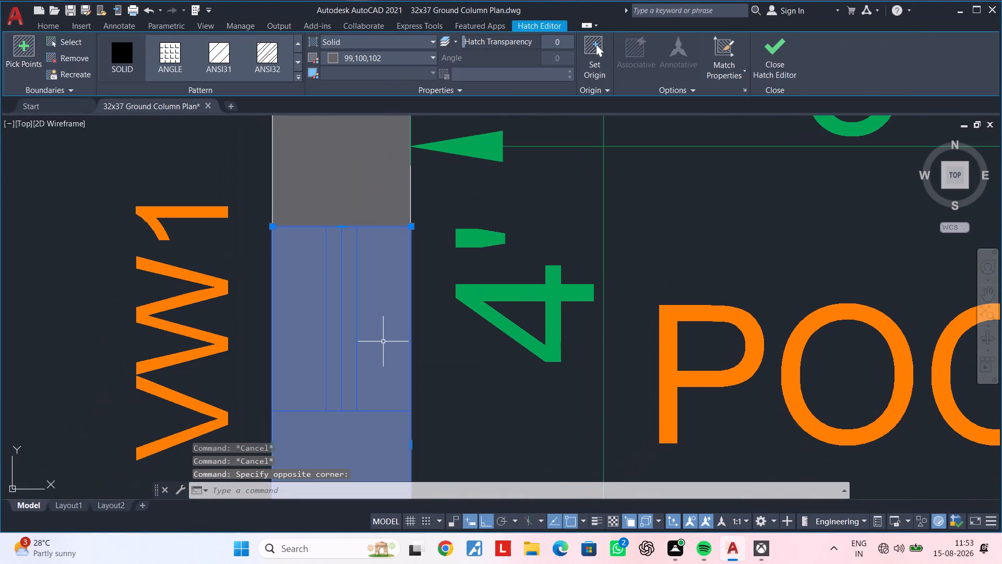
{"action": "key", "text": "Delete"}
{"action": "scroll", "coordinate": [385, 345], "scroll_direction": "down", "scroll_amount": 2}
{"action": "middle_click_drag", "start_coordinate": [386, 331], "coordinate": [395, 232]}
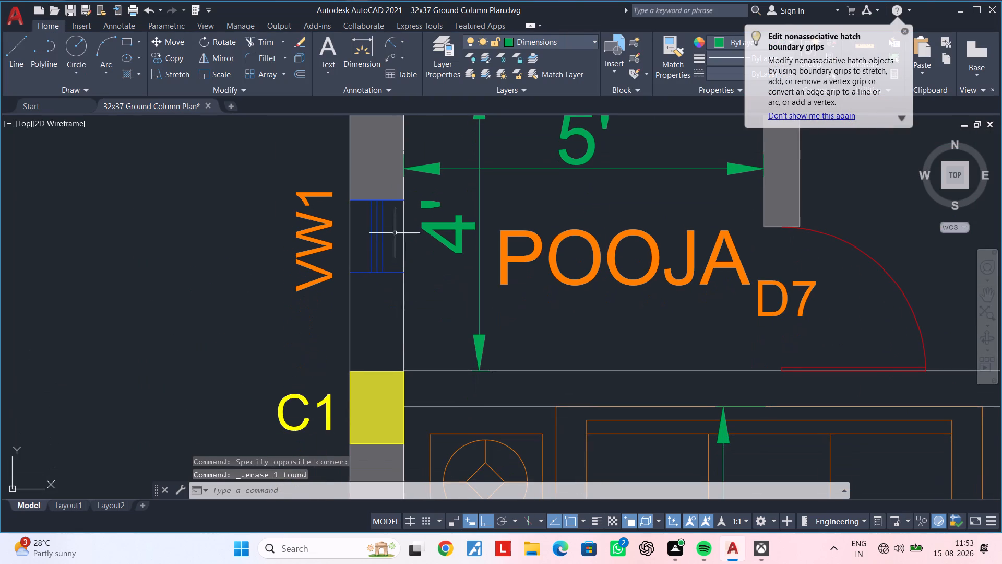
{"action": "key", "text": "Escape"}
{"action": "key", "text": "Escape"}
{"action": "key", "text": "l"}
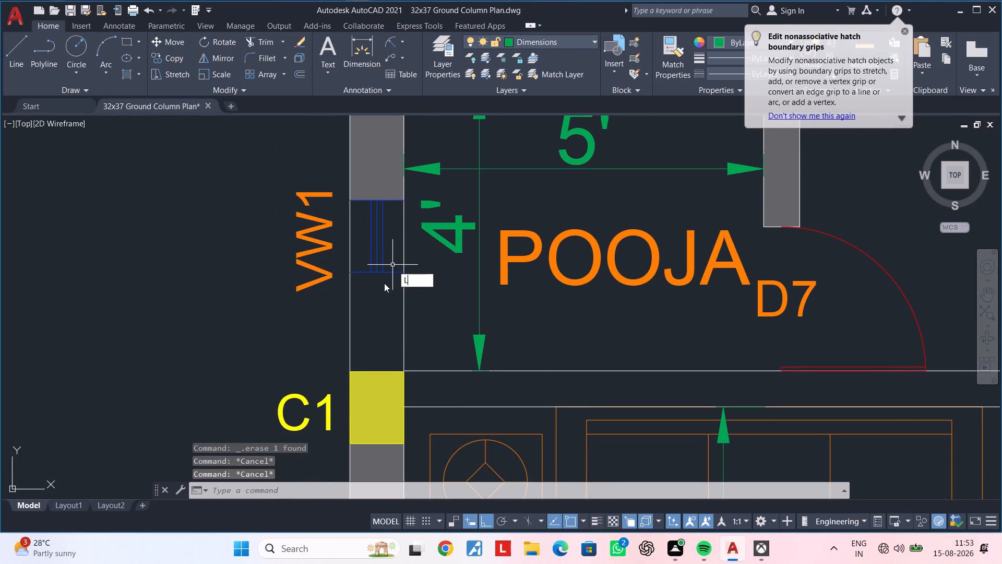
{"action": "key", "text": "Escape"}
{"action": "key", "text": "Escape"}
Explode the VW1 window block and erase its lower end line.
{"action": "middle_click_drag", "start_coordinate": [385, 295], "coordinate": [383, 327]}
{"action": "scroll", "coordinate": [395, 322], "scroll_direction": "up", "scroll_amount": 1}
{"action": "left_click", "coordinate": [380, 313]}
{"action": "left_click", "coordinate": [351, 273]}
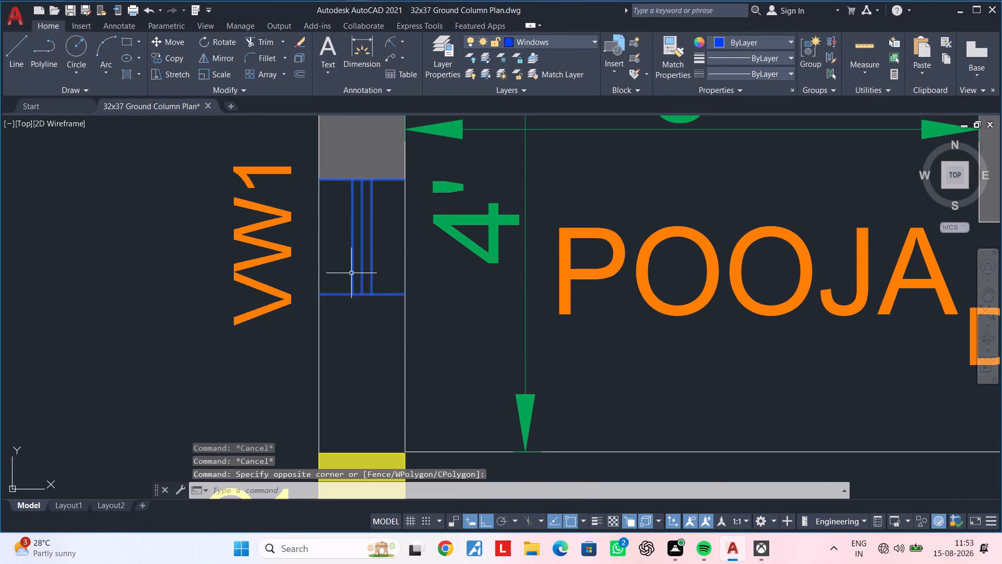
{"action": "type", "text": "X"}
{"action": "key", "text": "space"}
{"action": "key", "text": "Escape"}
{"action": "key", "text": "Escape"}
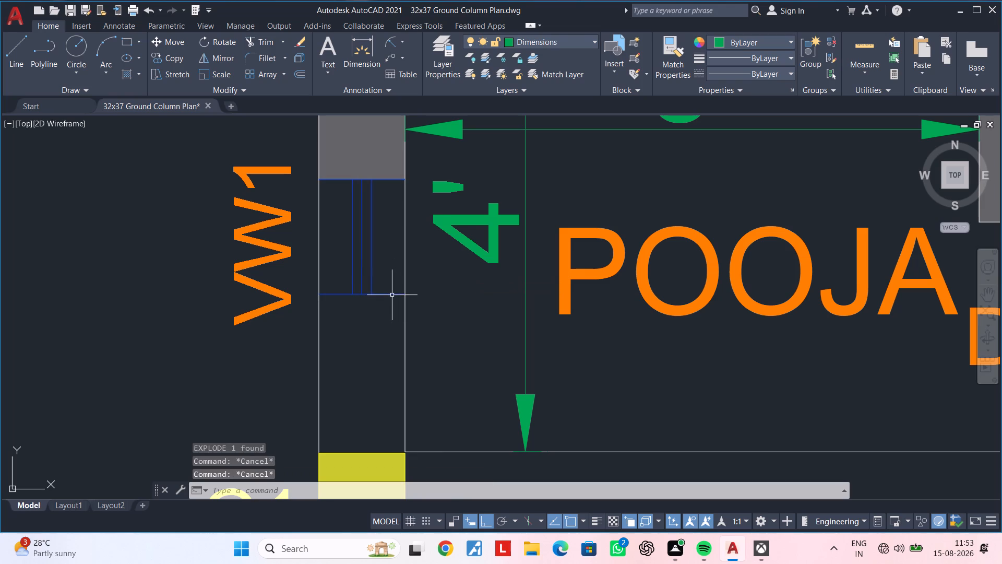
{"action": "left_click", "coordinate": [392, 295]}
{"action": "key", "text": "Delete"}
Draw a line at the lower ends of VW1's window lines and stretch both its ends to the wall faces, 9" long.
{"action": "type", "text": "L"}
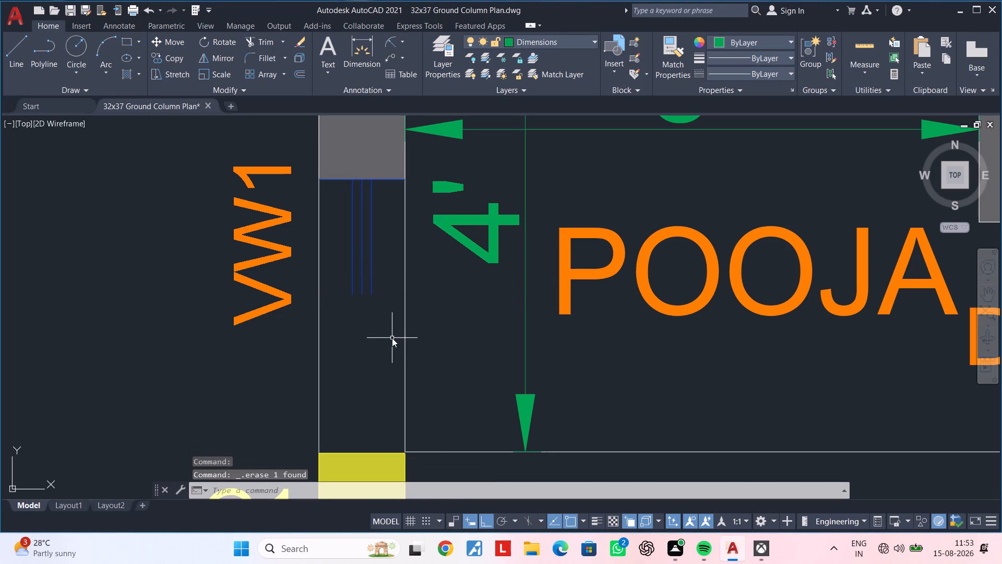
{"action": "key", "text": "space"}
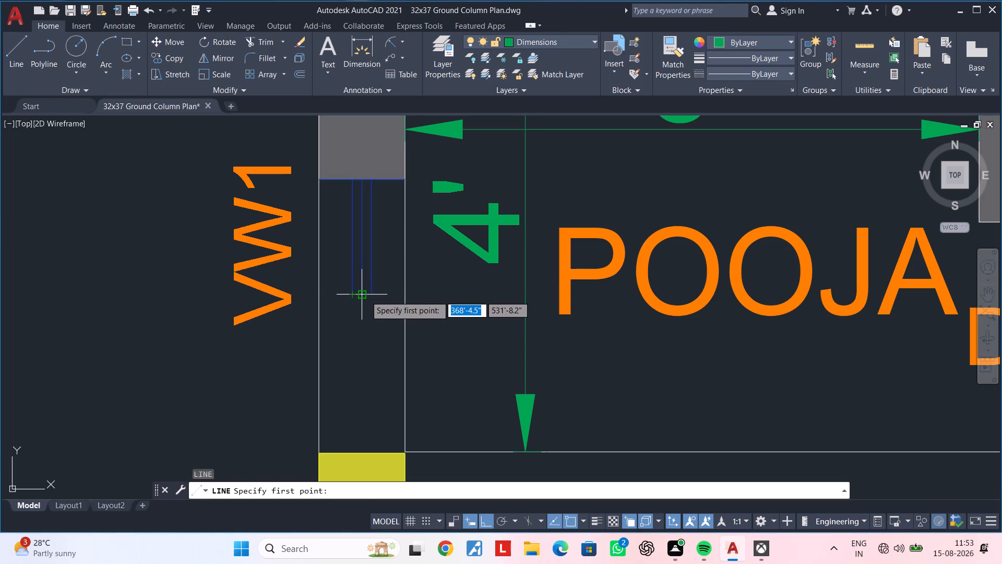
{"action": "left_click", "coordinate": [365, 296]}
{"action": "left_click", "coordinate": [354, 295]}
{"action": "scroll", "coordinate": [343, 307], "scroll_direction": "up", "scroll_amount": 2}
{"action": "key", "text": "Escape"}
{"action": "scroll", "coordinate": [371, 293], "scroll_direction": "up", "scroll_amount": 2}
{"action": "key", "text": "Escape"}
{"action": "left_click", "coordinate": [375, 244]}
{"action": "left_click", "coordinate": [408, 244]}
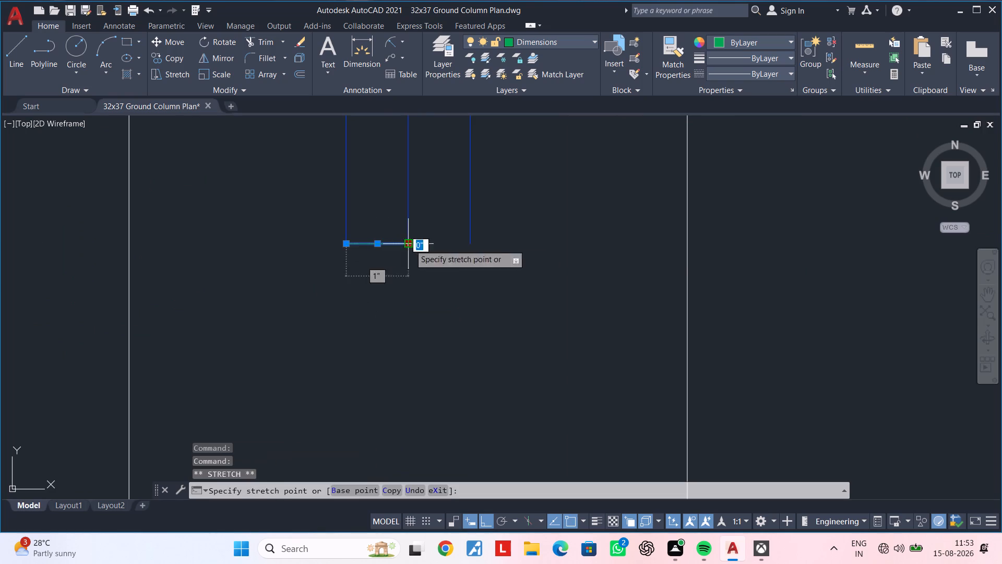
{"action": "left_click", "coordinate": [685, 240]}
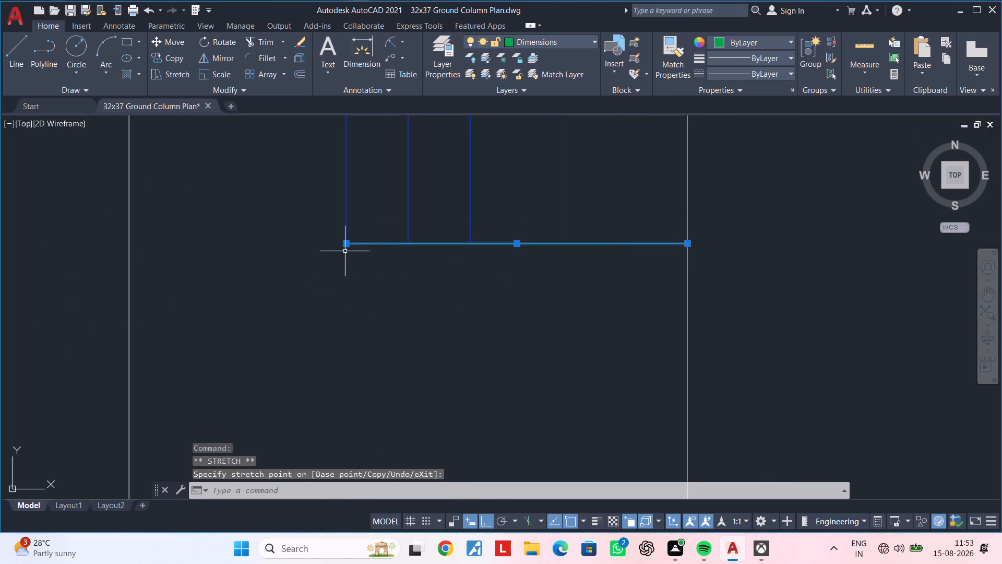
{"action": "left_click", "coordinate": [345, 244]}
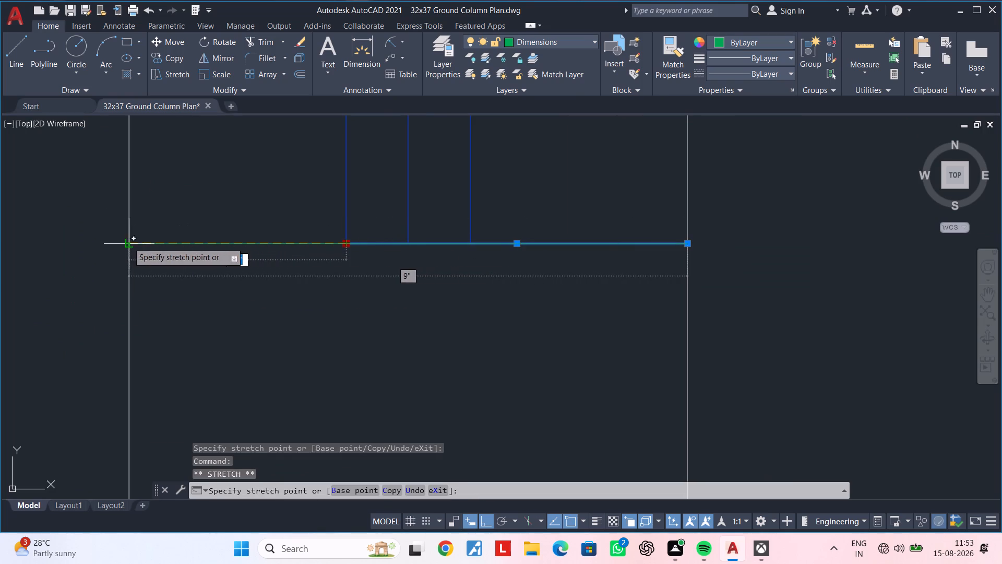
{"action": "left_click", "coordinate": [128, 242]}
{"action": "key", "text": "Escape"}
{"action": "scroll", "coordinate": [325, 315], "scroll_direction": "down", "scroll_amount": 3}
{"action": "middle_click_drag", "start_coordinate": [380, 321], "coordinate": [322, 349]}
{"action": "key", "text": "Escape"}
{"action": "left_click", "coordinate": [331, 327]}
{"action": "key", "text": "Escape"}
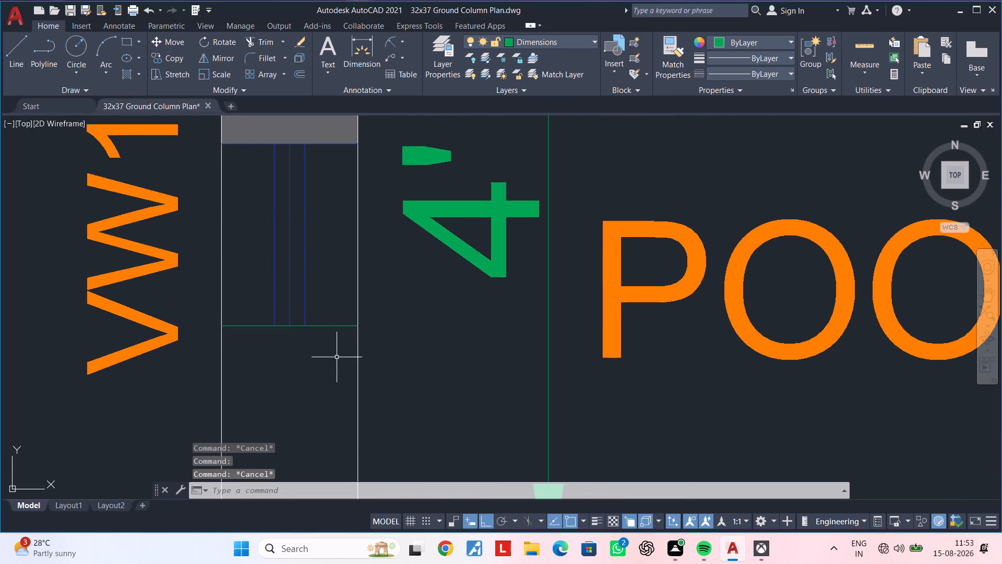
Match the new end line's properties to the VW1 window lines.
{"action": "key", "text": "m"}
{"action": "key", "text": "a"}
{"action": "key", "text": "space"}
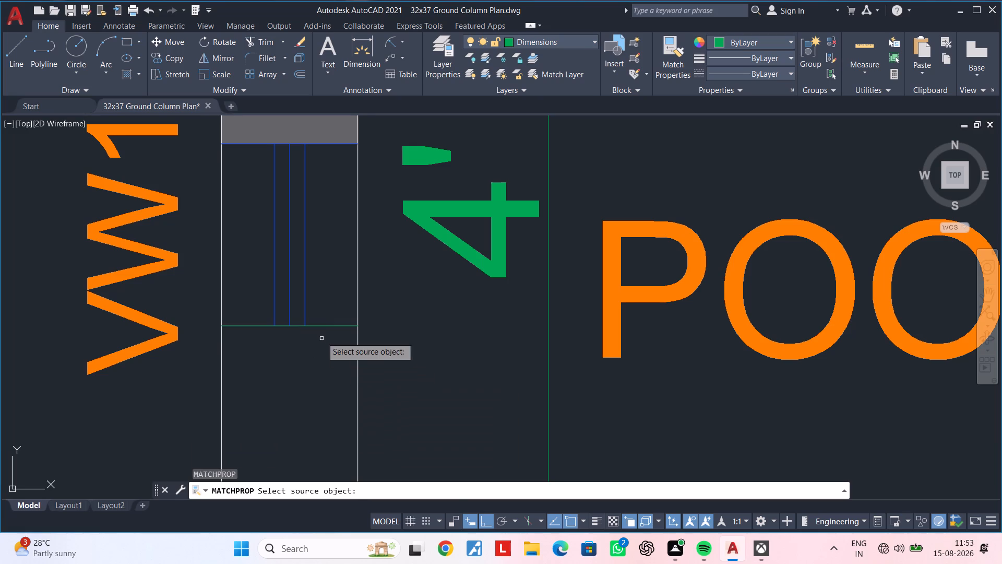
{"action": "left_click", "coordinate": [305, 308]}
{"action": "left_click", "coordinate": [325, 326]}
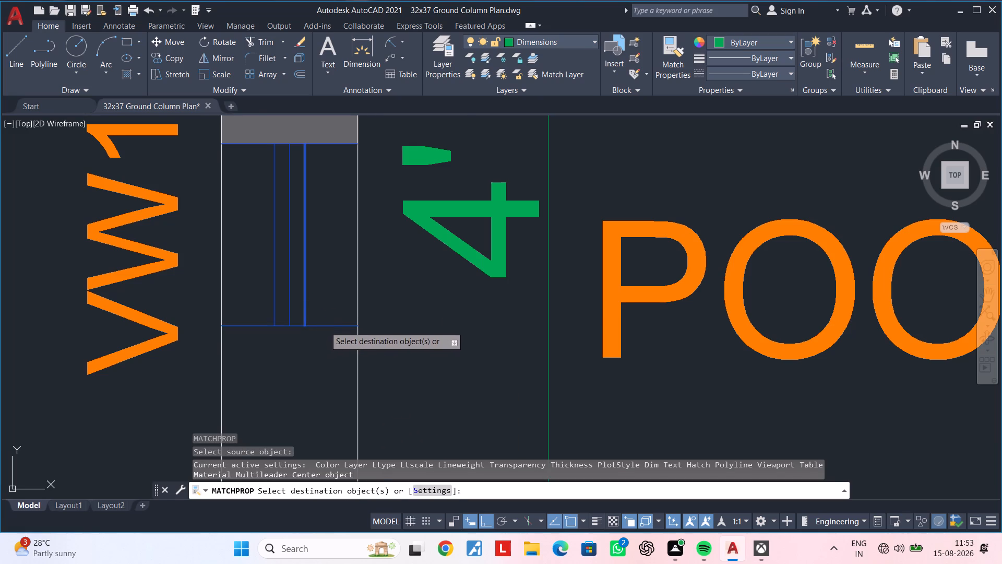
{"action": "scroll", "coordinate": [331, 364], "scroll_direction": "down", "scroll_amount": 1}
{"action": "key", "text": "Escape"}
{"action": "key", "text": "Escape"}
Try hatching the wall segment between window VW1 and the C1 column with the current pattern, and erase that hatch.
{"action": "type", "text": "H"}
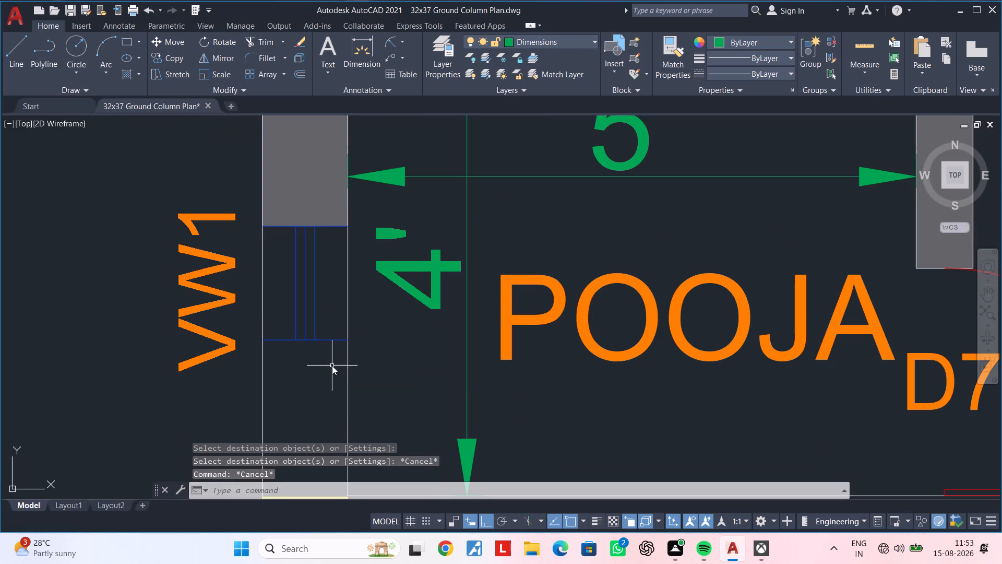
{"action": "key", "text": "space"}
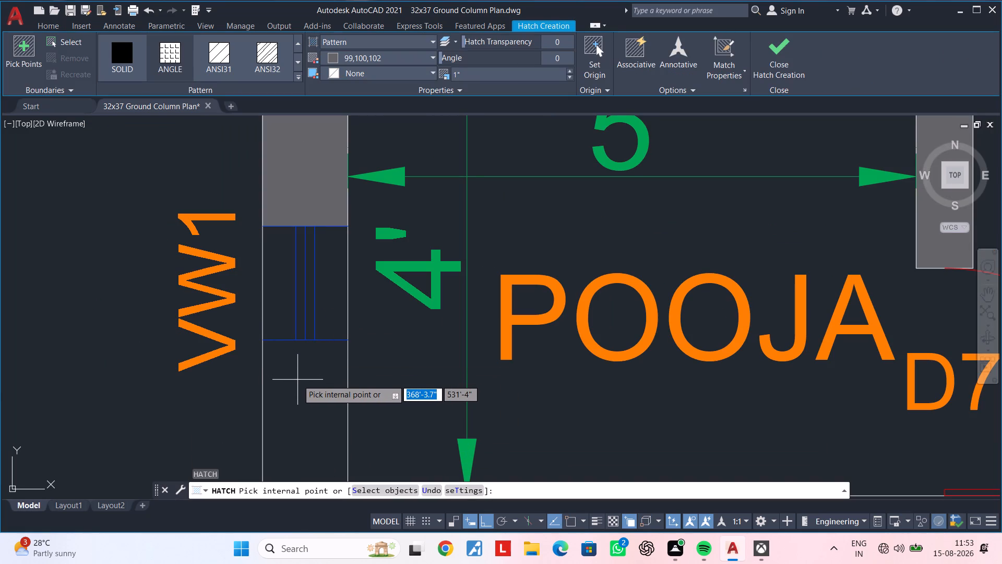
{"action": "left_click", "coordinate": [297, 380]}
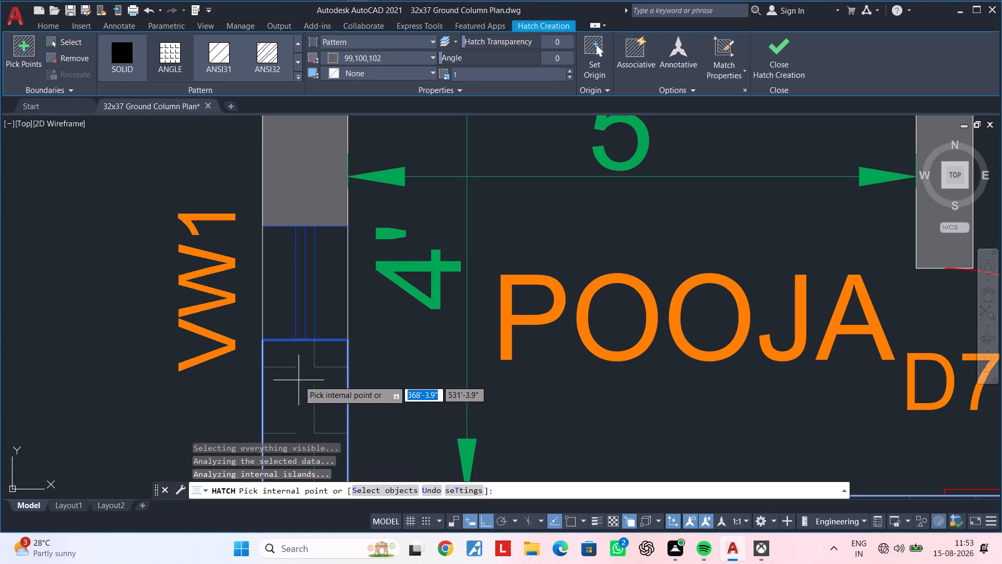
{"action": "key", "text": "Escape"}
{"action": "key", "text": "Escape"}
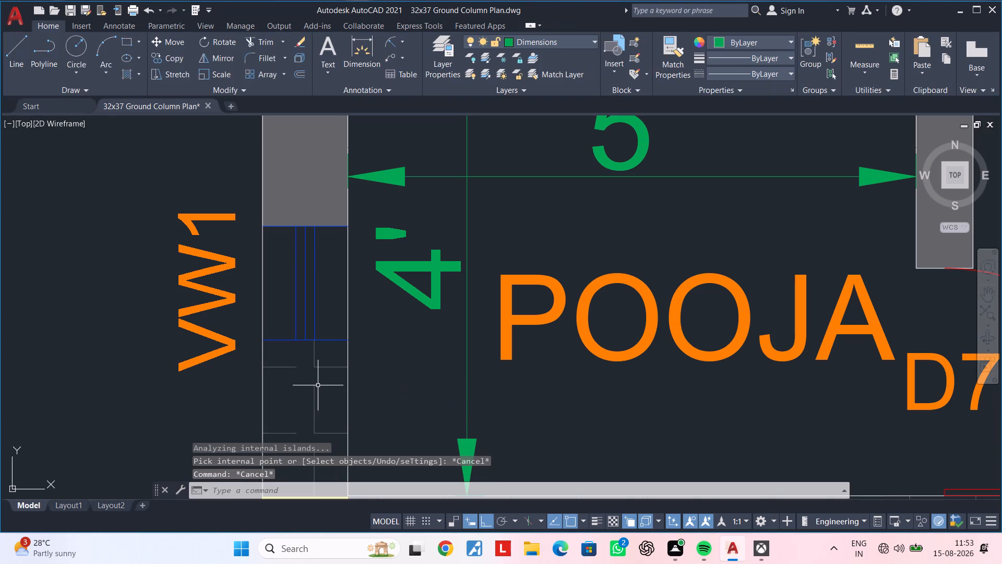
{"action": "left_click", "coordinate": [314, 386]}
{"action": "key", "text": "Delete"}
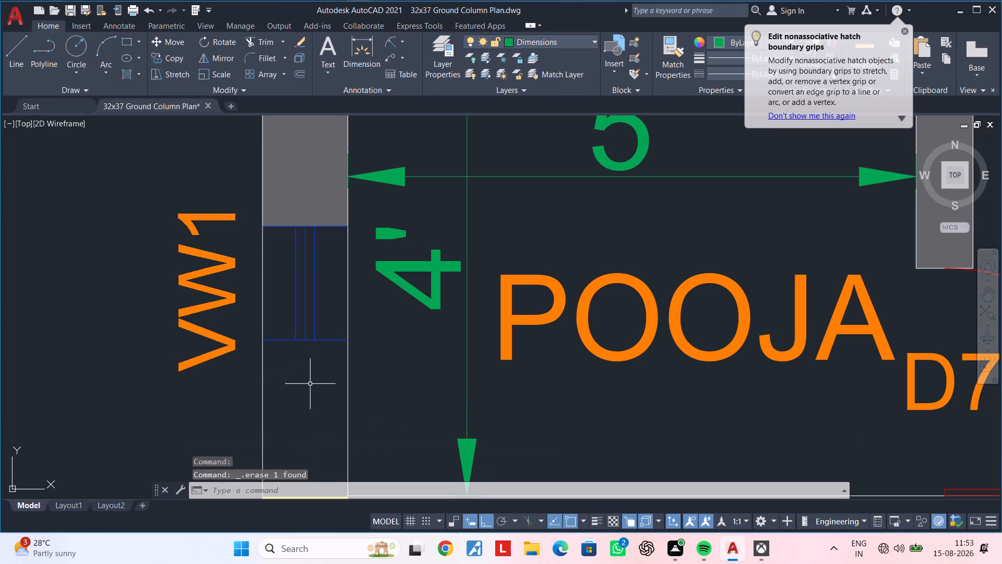
Fill the wall segment between window VW1 and the C1 column below it with a SOLID hatch in colour 99,100,102.
{"action": "key", "text": "h"}
{"action": "key", "text": "space"}
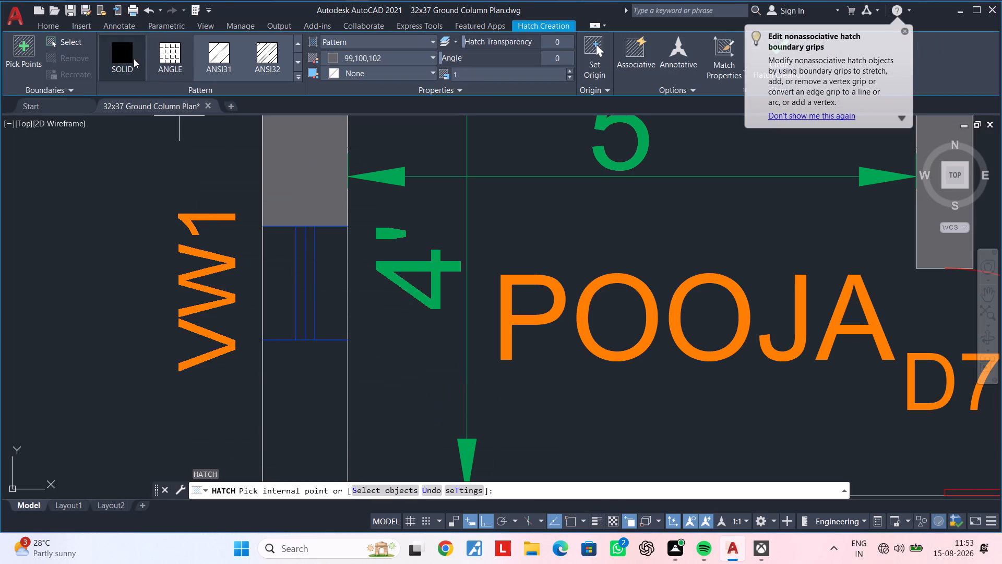
{"action": "left_click", "coordinate": [132, 54]}
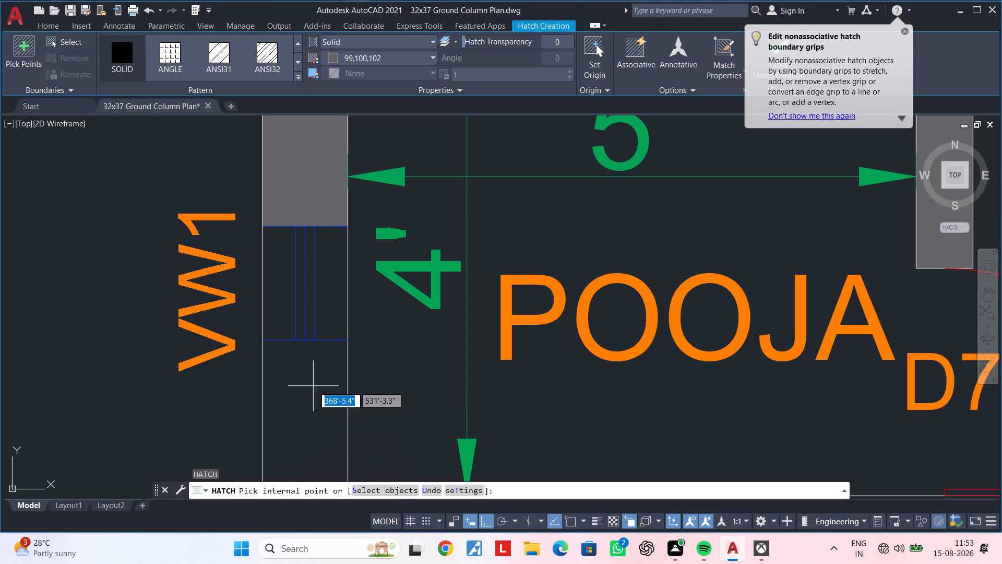
{"action": "left_click", "coordinate": [313, 386]}
{"action": "scroll", "coordinate": [315, 391], "scroll_direction": "down", "scroll_amount": 3}
{"action": "middle_click_drag", "start_coordinate": [366, 401], "coordinate": [355, 346]}
{"action": "key", "text": "Escape"}
{"action": "key", "text": "Escape"}
{"action": "key", "text": "Escape"}
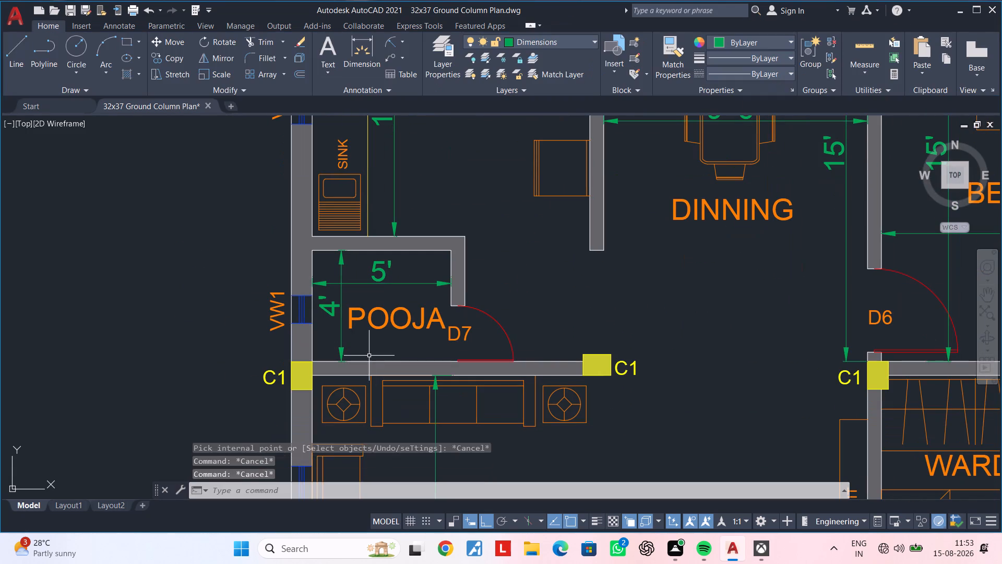
{"action": "key", "text": "Escape"}
On the Dimensions layer, add an overall horizontal dimension between the outer corners of the plan's top wall, placed above the window labels.
{"action": "middle_click_drag", "start_coordinate": [307, 332], "coordinate": [354, 272]}
{"action": "scroll", "coordinate": [358, 283], "scroll_direction": "down", "scroll_amount": 1}
{"action": "scroll", "coordinate": [471, 358], "scroll_direction": "down", "scroll_amount": 1}
{"action": "middle_click_drag", "start_coordinate": [471, 358], "coordinate": [402, 324]}
{"action": "middle_click_drag", "start_coordinate": [483, 338], "coordinate": [354, 316]}
{"action": "scroll", "coordinate": [356, 322], "scroll_direction": "down", "scroll_amount": 1}
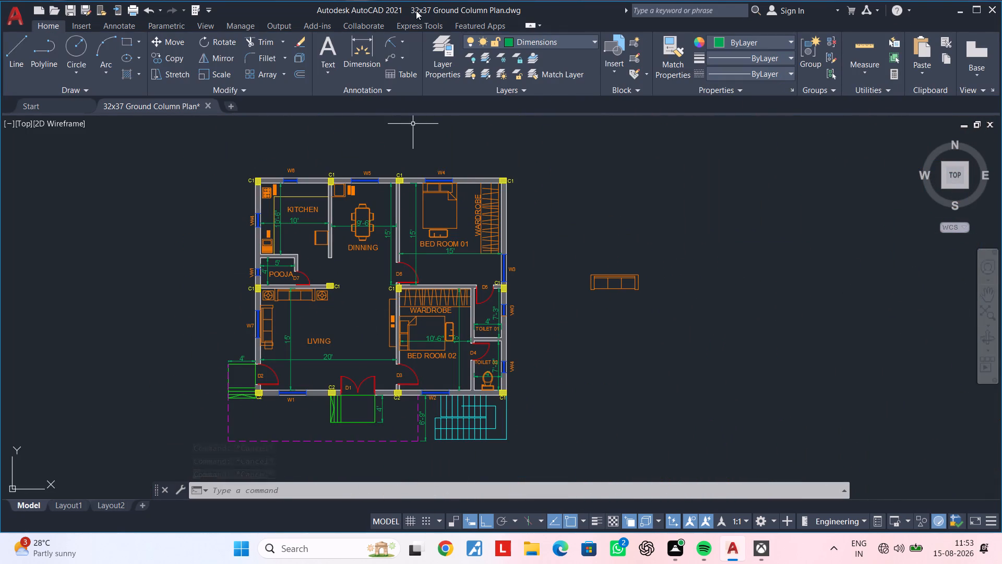
{"action": "key", "text": "Escape"}
{"action": "key", "text": "Escape"}
{"action": "key", "text": "Escape"}
{"action": "key", "text": "Escape"}
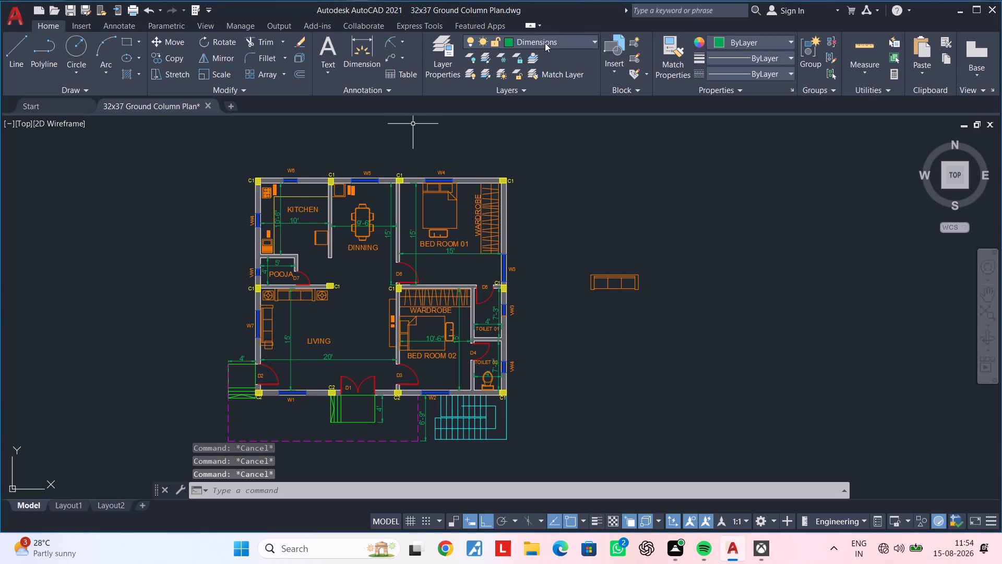
{"action": "left_click", "coordinate": [359, 43]}
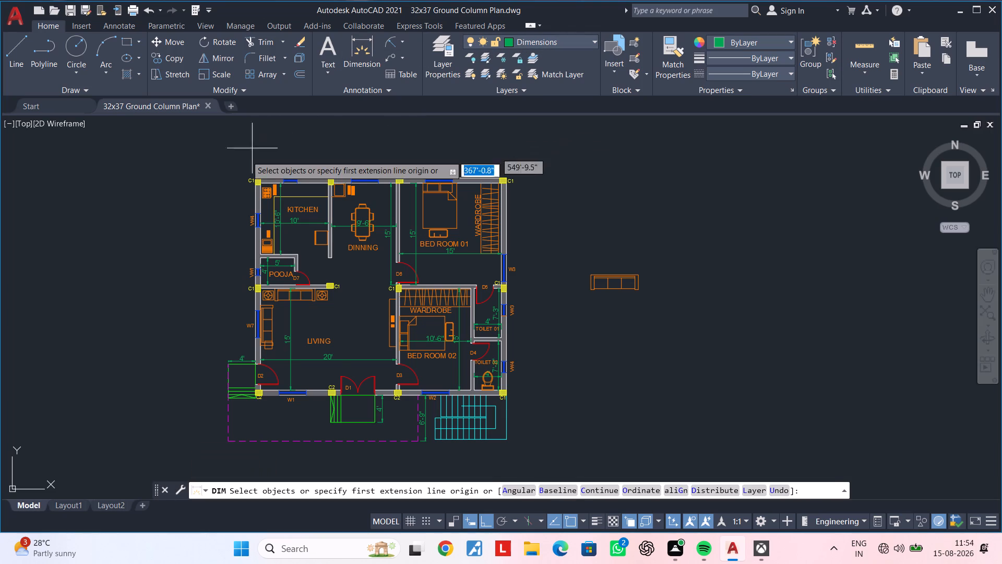
{"action": "scroll", "coordinate": [243, 163], "scroll_direction": "up", "scroll_amount": 4}
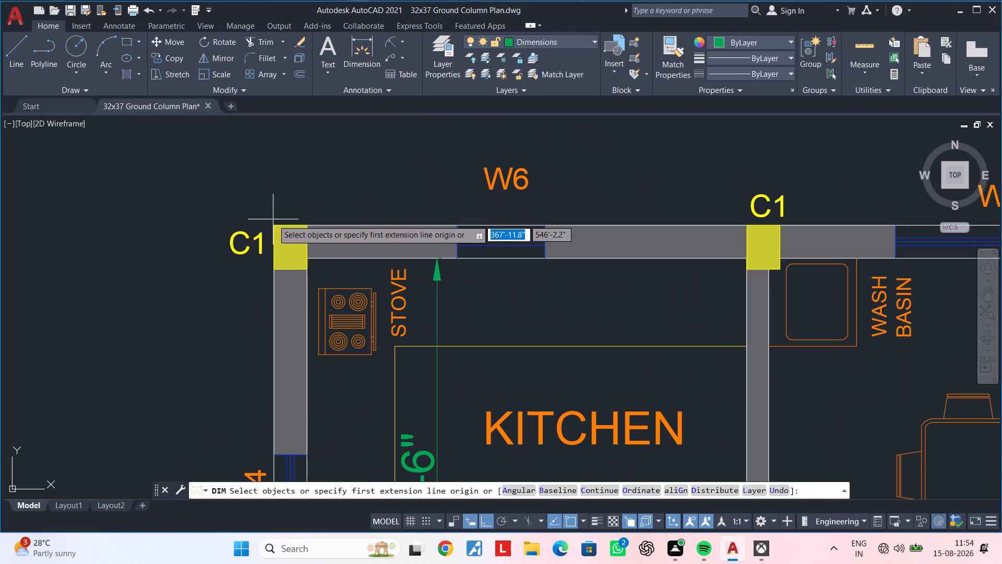
{"action": "left_click", "coordinate": [273, 226]}
{"action": "scroll", "coordinate": [562, 216], "scroll_direction": "down", "scroll_amount": 1}
{"action": "middle_click_drag", "start_coordinate": [562, 216], "coordinate": [295, 213]}
{"action": "middle_click_drag", "start_coordinate": [781, 222], "coordinate": [364, 257]}
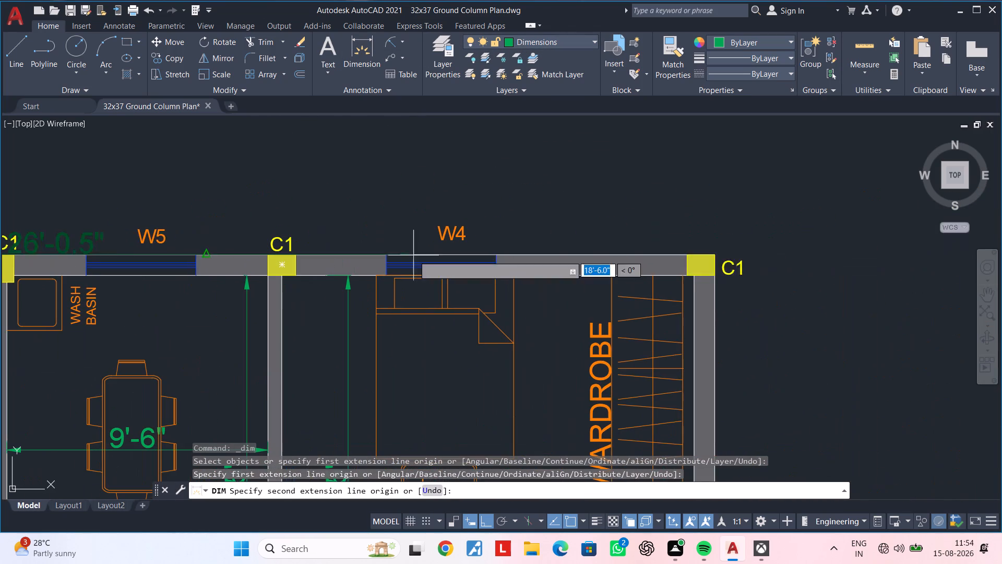
{"action": "left_click", "coordinate": [715, 257]}
{"action": "middle_click_drag", "start_coordinate": [687, 202], "coordinate": [690, 202]}
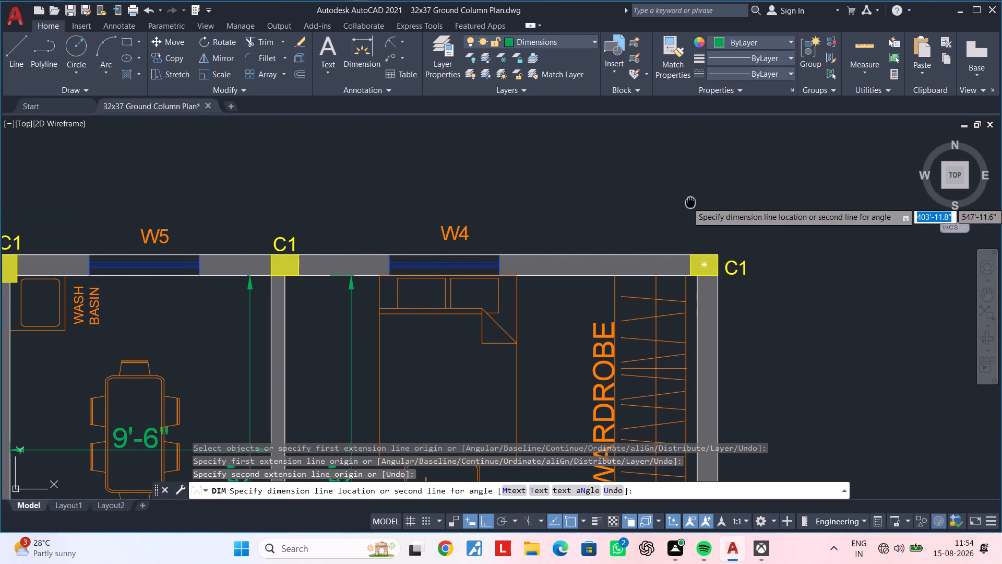
{"action": "middle_click_drag", "start_coordinate": [690, 202], "coordinate": [836, 208]}
{"action": "scroll", "coordinate": [836, 207], "scroll_direction": "down", "scroll_amount": 1}
{"action": "left_click", "coordinate": [807, 192]}
{"action": "key", "text": "Escape"}
{"action": "key", "text": "Escape"}
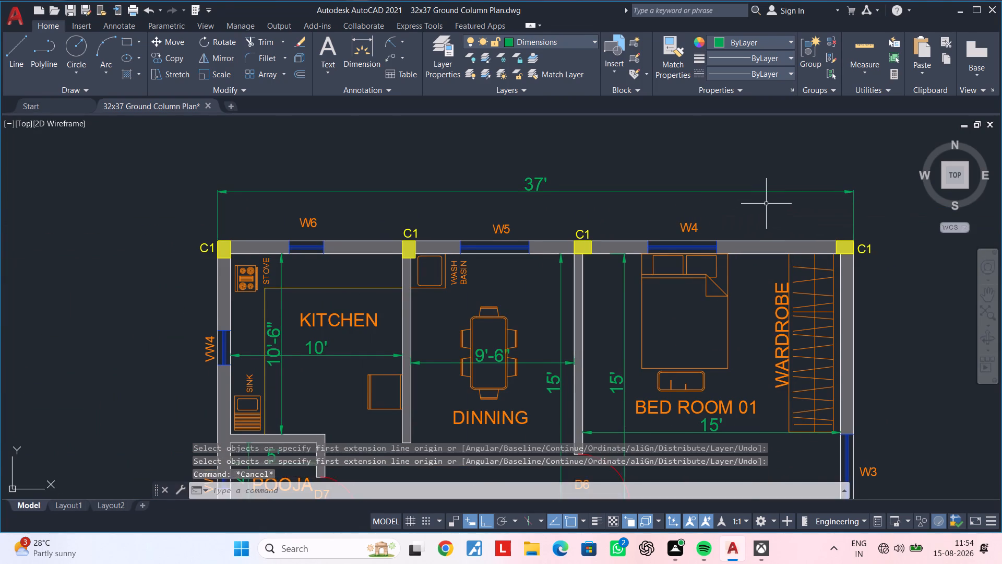
Shorten both extension lines of the overall top dimension by moving their origins vertically up, clear of the top wall.
{"action": "middle_click_drag", "start_coordinate": [766, 204], "coordinate": [681, 206]}
{"action": "key", "text": "Escape"}
{"action": "key", "text": "Escape"}
{"action": "key", "text": "Escape"}
{"action": "left_click", "coordinate": [769, 216]}
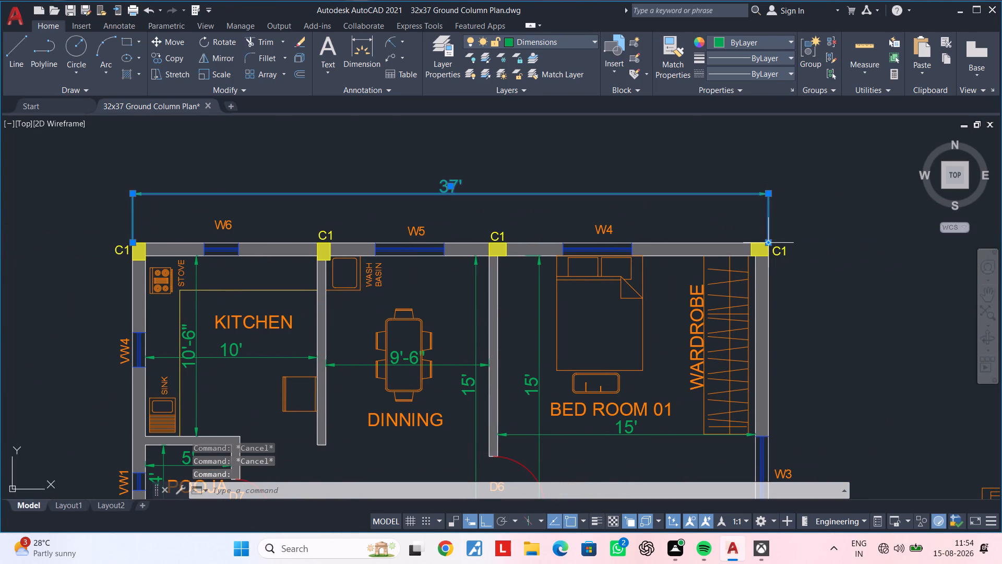
{"action": "left_click_drag", "start_coordinate": [769, 241], "coordinate": [769, 236]}
{"action": "left_click", "coordinate": [768, 212]}
{"action": "left_click_drag", "start_coordinate": [745, 224], "coordinate": [768, 225]}
{"action": "left_click", "coordinate": [769, 225]}
{"action": "middle_click_drag", "start_coordinate": [725, 209], "coordinate": [812, 194]}
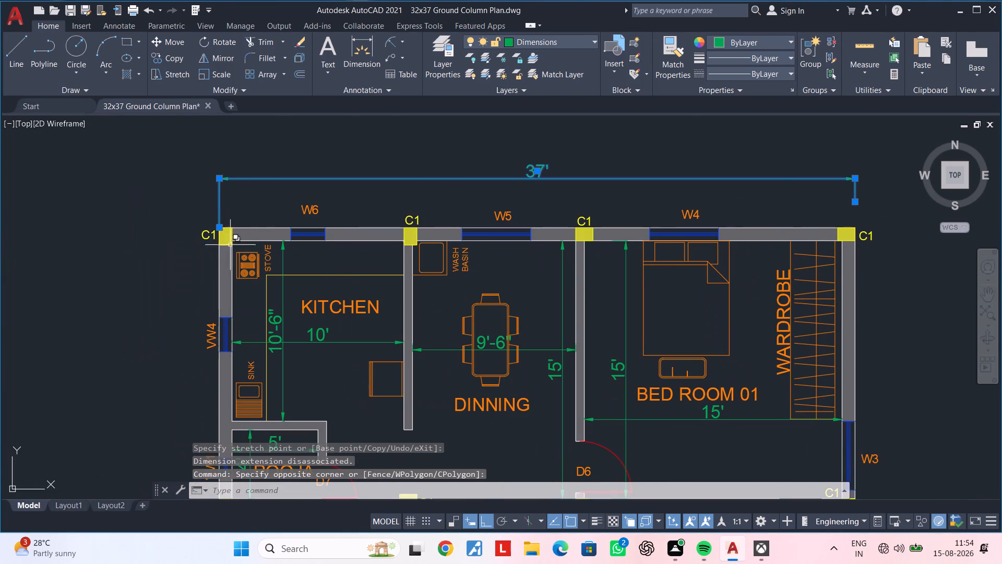
{"action": "left_click", "coordinate": [219, 228]}
{"action": "left_click", "coordinate": [218, 201]}
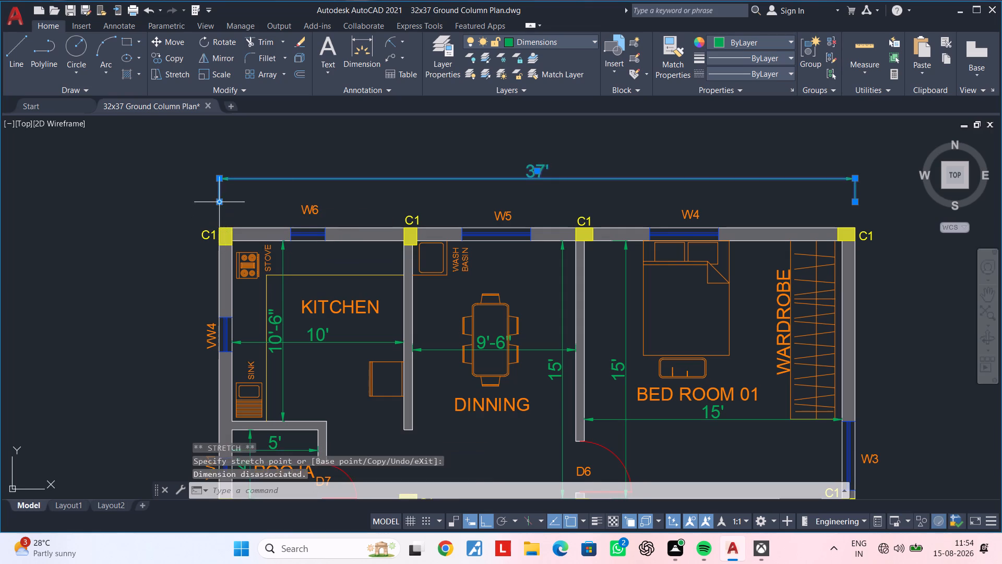
Add an overall vertical dimension between the outer corners of the plan's right wall, placed outside the window labels.
{"action": "key", "text": "Escape"}
{"action": "scroll", "coordinate": [289, 197], "scroll_direction": "down", "scroll_amount": 1}
{"action": "middle_click_drag", "start_coordinate": [544, 216], "coordinate": [379, 190]}
{"action": "key", "text": "Escape"}
{"action": "key", "text": "space"}
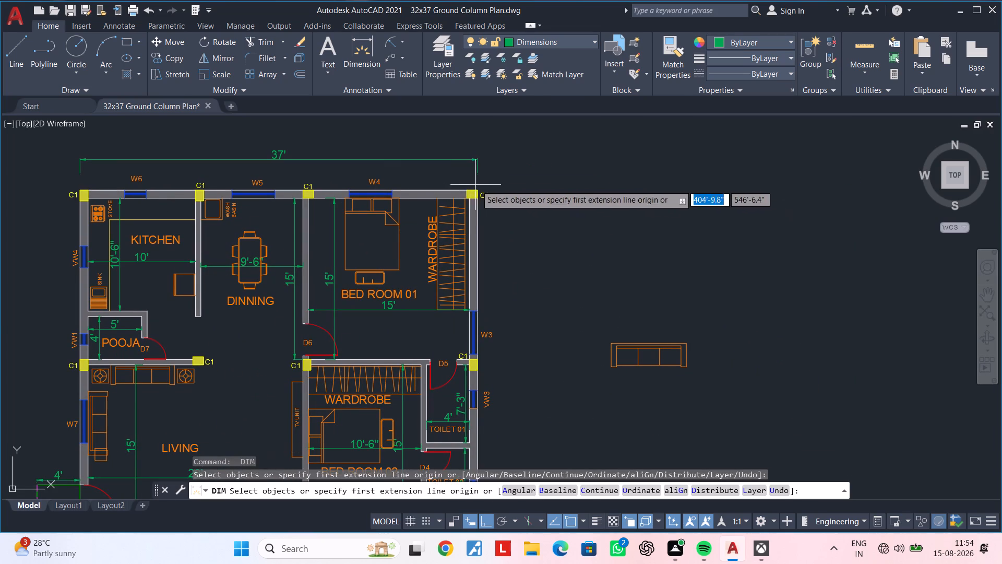
{"action": "scroll", "coordinate": [479, 186], "scroll_direction": "up", "scroll_amount": 1}
{"action": "left_click", "coordinate": [476, 191]}
{"action": "scroll", "coordinate": [486, 278], "scroll_direction": "down", "scroll_amount": 2}
{"action": "middle_click_drag", "start_coordinate": [486, 281], "coordinate": [492, 247]}
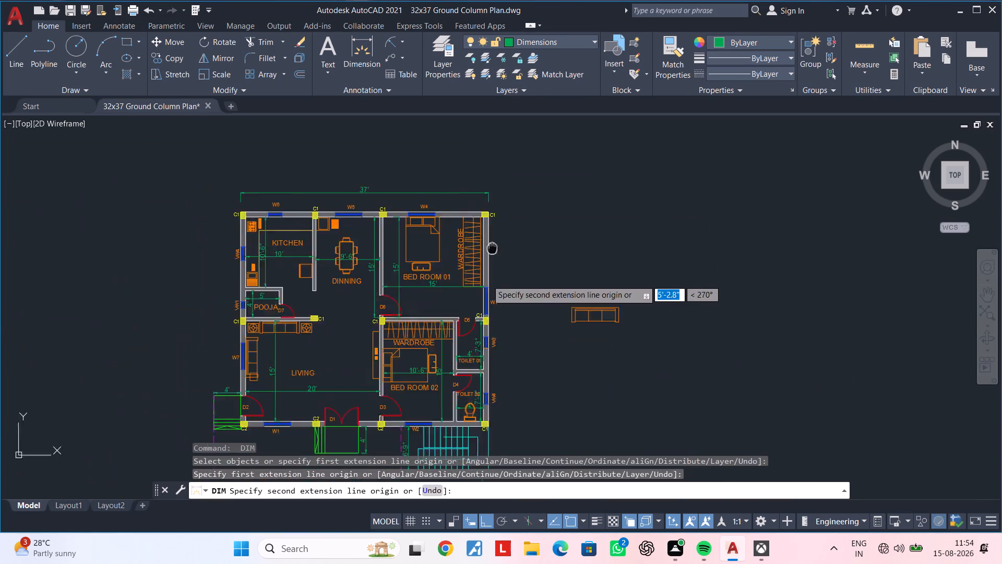
{"action": "middle_click_drag", "start_coordinate": [492, 247], "coordinate": [500, 46]}
{"action": "scroll", "coordinate": [494, 220], "scroll_direction": "up", "scroll_amount": 2}
{"action": "left_click", "coordinate": [498, 231]}
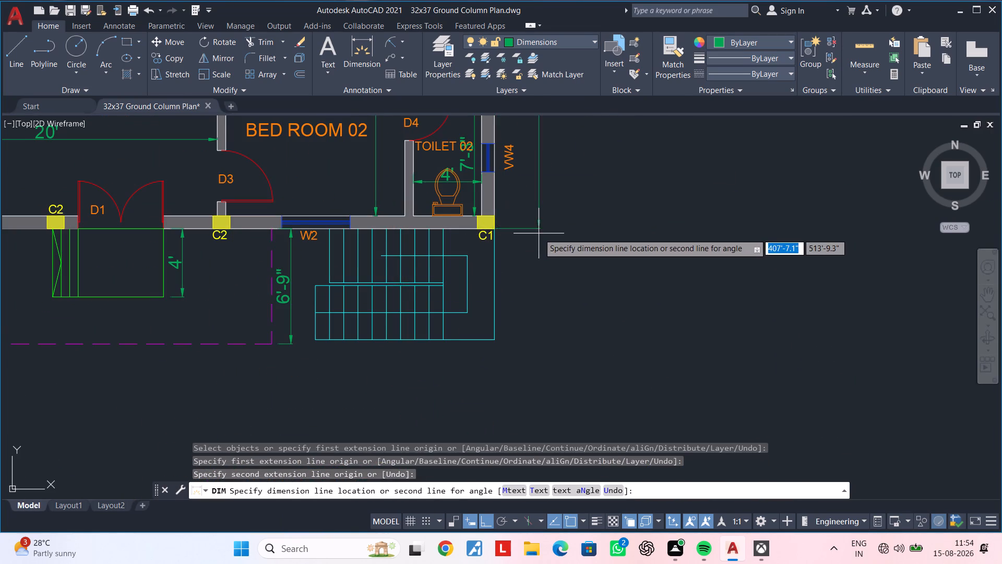
{"action": "scroll", "coordinate": [539, 233], "scroll_direction": "down", "scroll_amount": 1}
{"action": "middle_click_drag", "start_coordinate": [539, 233], "coordinate": [497, 354]}
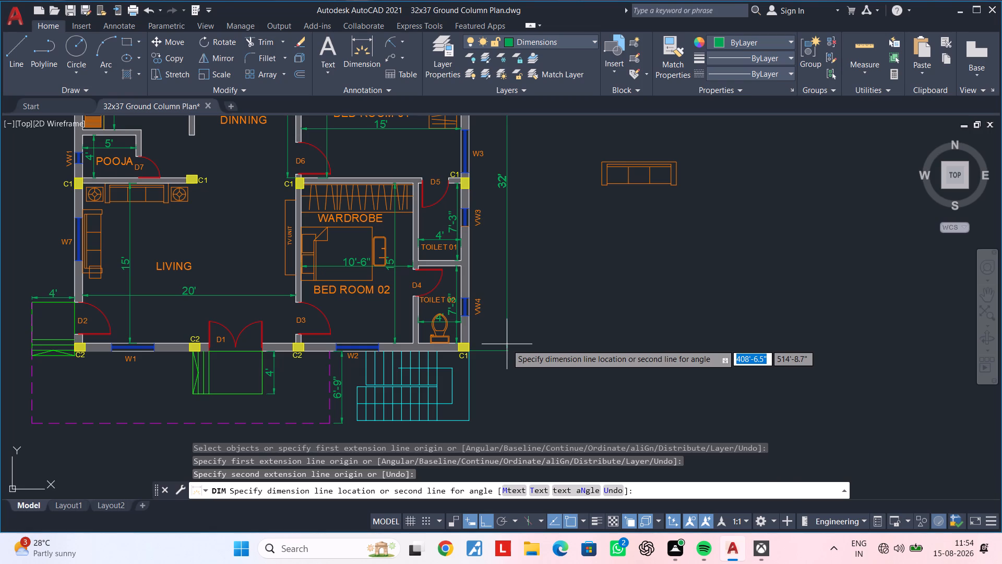
{"action": "left_click", "coordinate": [507, 344]}
{"action": "scroll", "coordinate": [547, 326], "scroll_direction": "down", "scroll_amount": 1}
{"action": "middle_click_drag", "start_coordinate": [547, 326], "coordinate": [540, 326]}
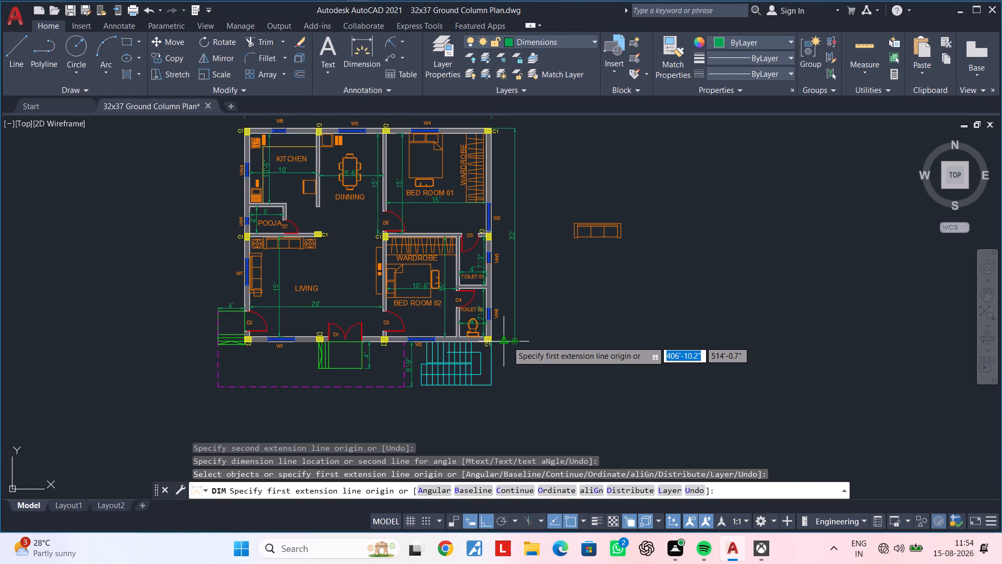
{"action": "key", "text": "Escape"}
{"action": "key", "text": "Escape"}
Shorten both extension lines of the overall right-side dimension by moving their origins horizontally outward, clear of the right wall.
{"action": "left_click", "coordinate": [506, 341]}
{"action": "scroll", "coordinate": [499, 346], "scroll_direction": "up", "scroll_amount": 2}
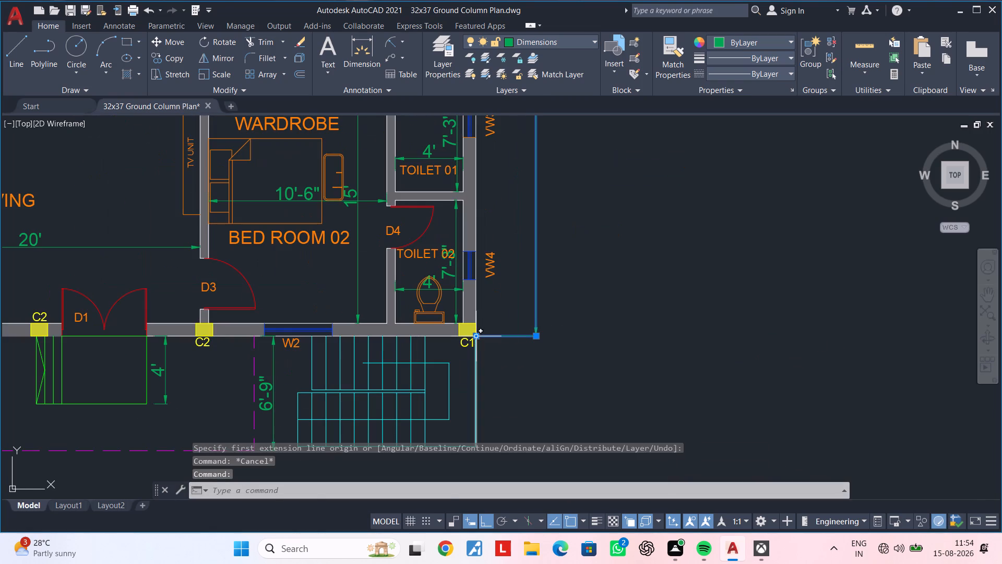
{"action": "left_click", "coordinate": [475, 337]}
{"action": "left_click", "coordinate": [516, 338]}
{"action": "scroll", "coordinate": [531, 308], "scroll_direction": "down", "scroll_amount": 2}
{"action": "middle_click_drag", "start_coordinate": [521, 275], "coordinate": [520, 427]}
{"action": "scroll", "coordinate": [509, 246], "scroll_direction": "up", "scroll_amount": 2}
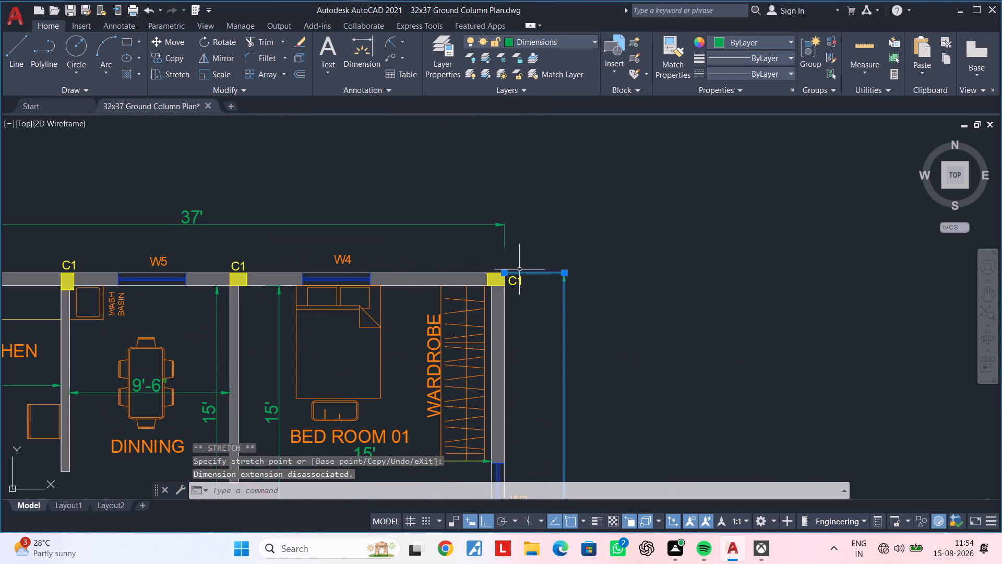
{"action": "left_click", "coordinate": [506, 274]}
{"action": "left_click", "coordinate": [539, 274]}
{"action": "key", "text": "Escape"}
{"action": "scroll", "coordinate": [550, 312], "scroll_direction": "down", "scroll_amount": 1}
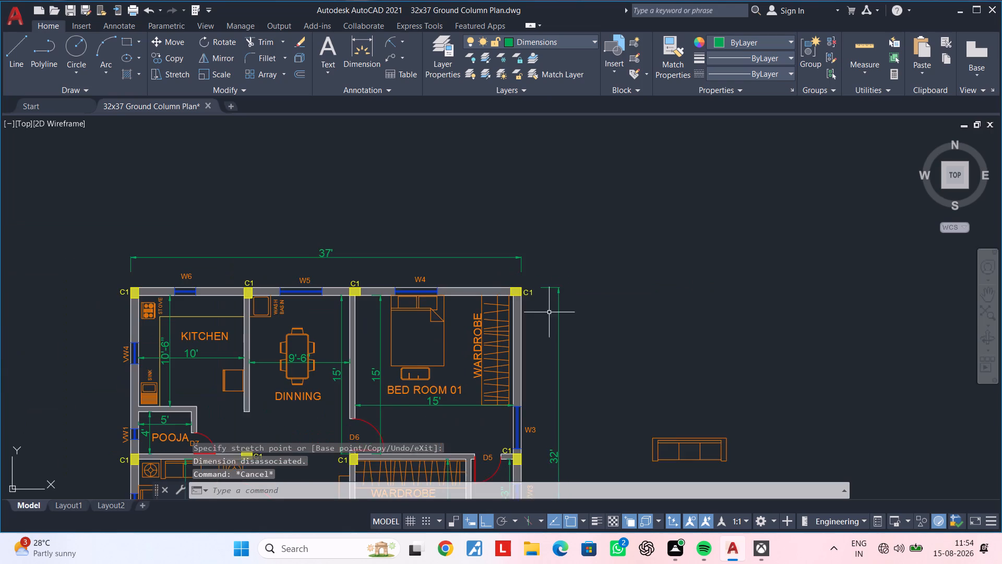
{"action": "middle_click_drag", "start_coordinate": [547, 312], "coordinate": [553, 293]}
Move the overall top and right-side dimensions to layer 0 and set their colour to magenta.
{"action": "left_click", "coordinate": [563, 290]}
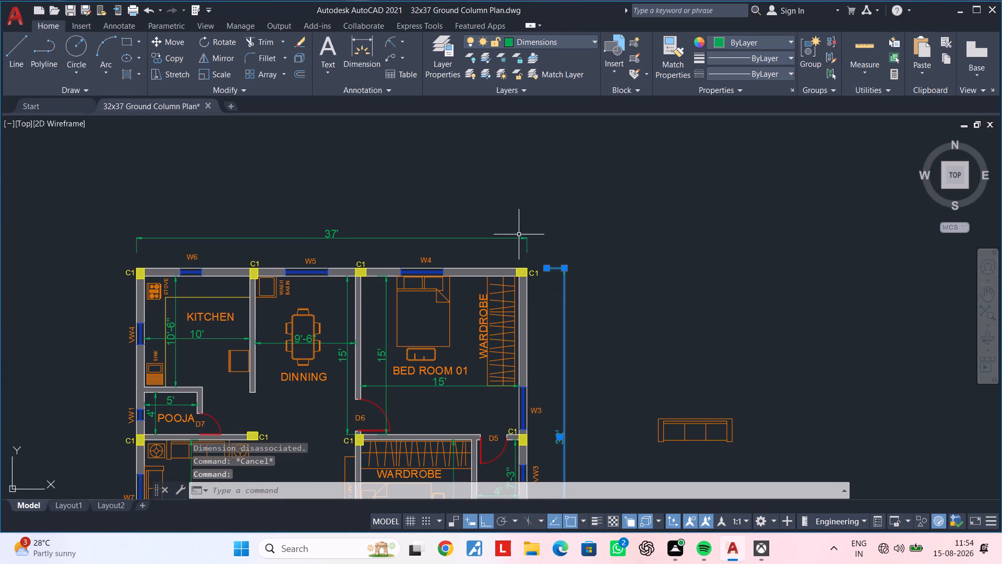
{"action": "key", "text": "Escape"}
{"action": "key", "text": "Escape"}
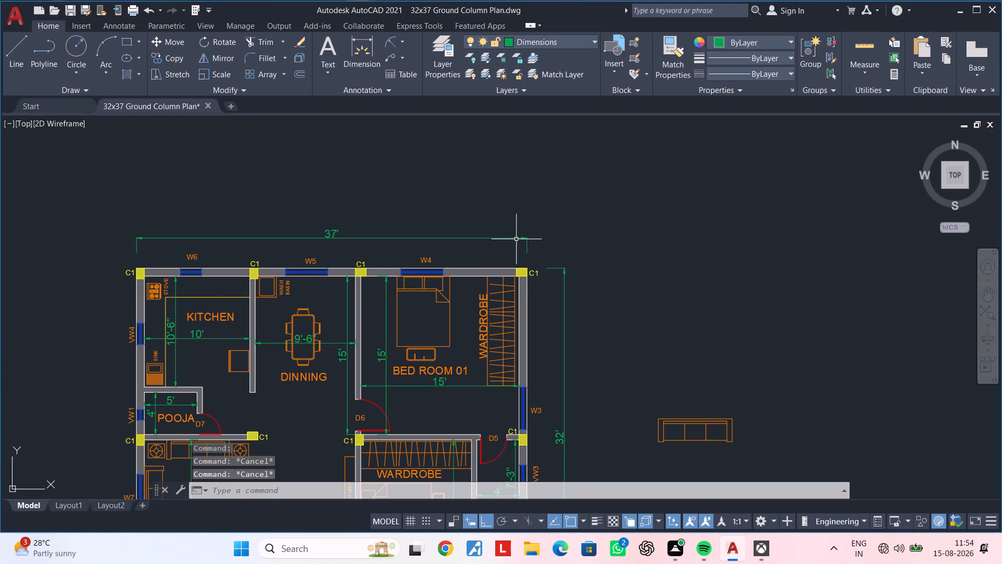
{"action": "left_click", "coordinate": [501, 237]}
{"action": "left_click", "coordinate": [565, 296]}
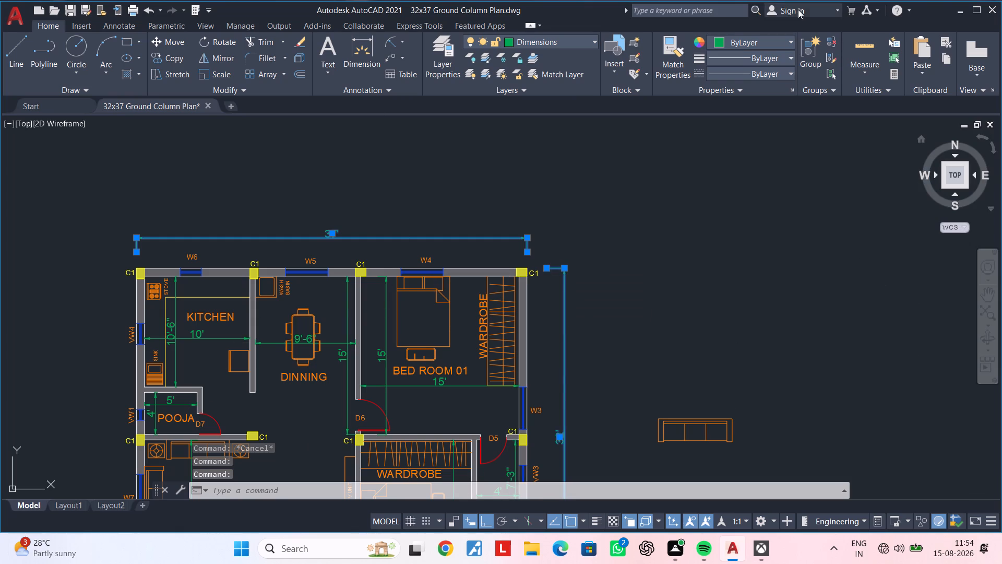
{"action": "left_click", "coordinate": [591, 40]}
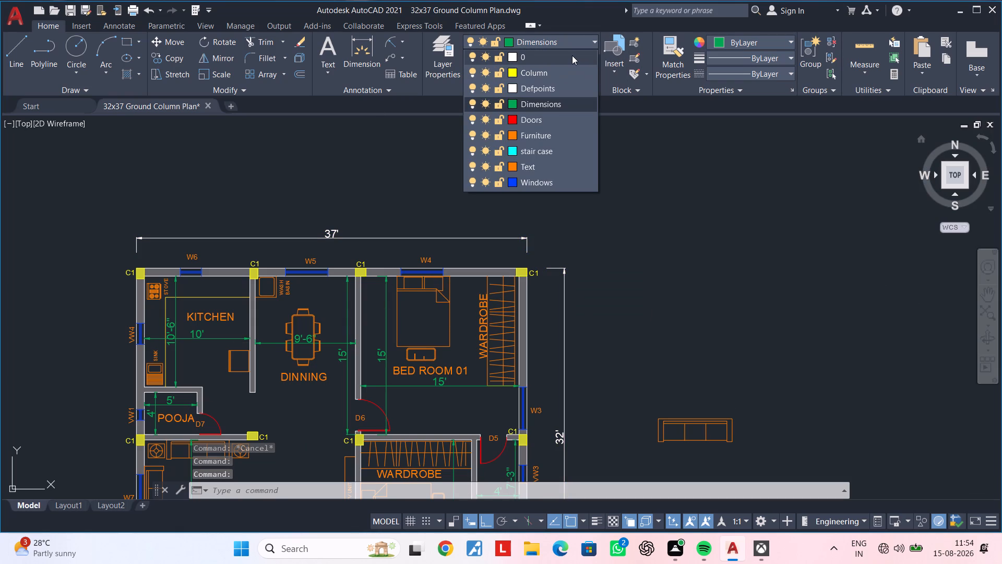
{"action": "left_click", "coordinate": [572, 55]}
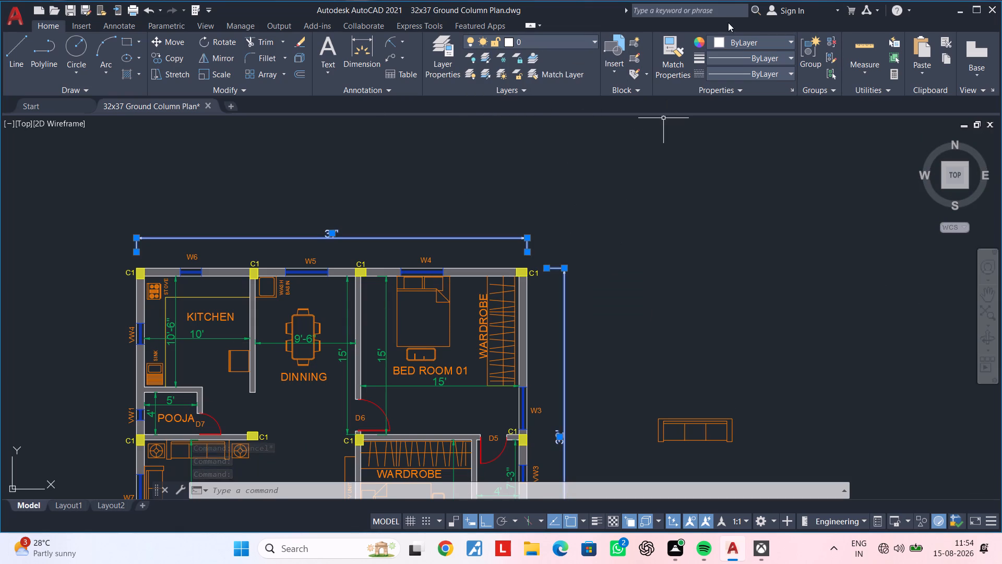
{"action": "left_click", "coordinate": [717, 39]}
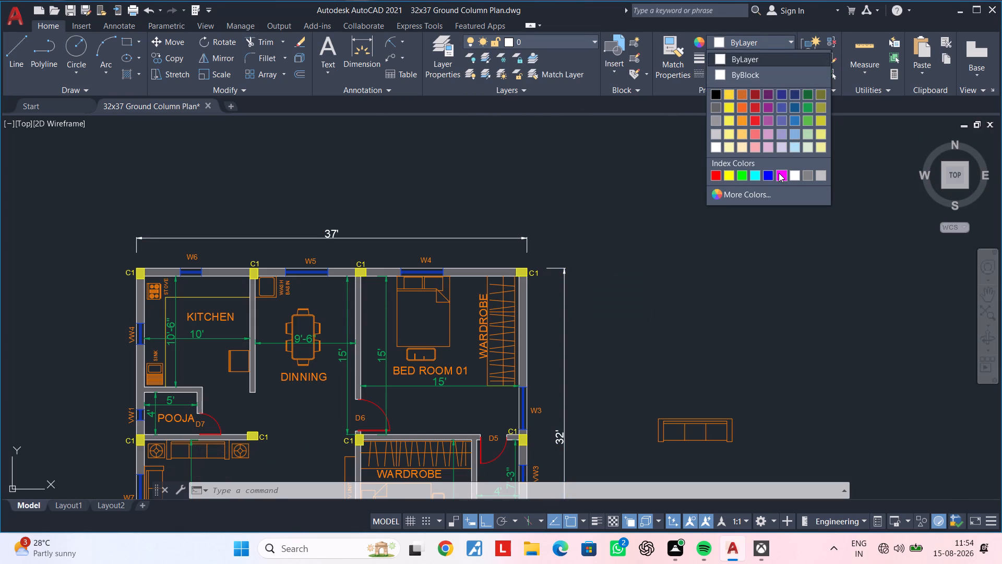
{"action": "left_click", "coordinate": [779, 173]}
{"action": "key", "text": "Escape"}
{"action": "key", "text": "Escape"}
{"action": "scroll", "coordinate": [708, 329], "scroll_direction": "down", "scroll_amount": 1}
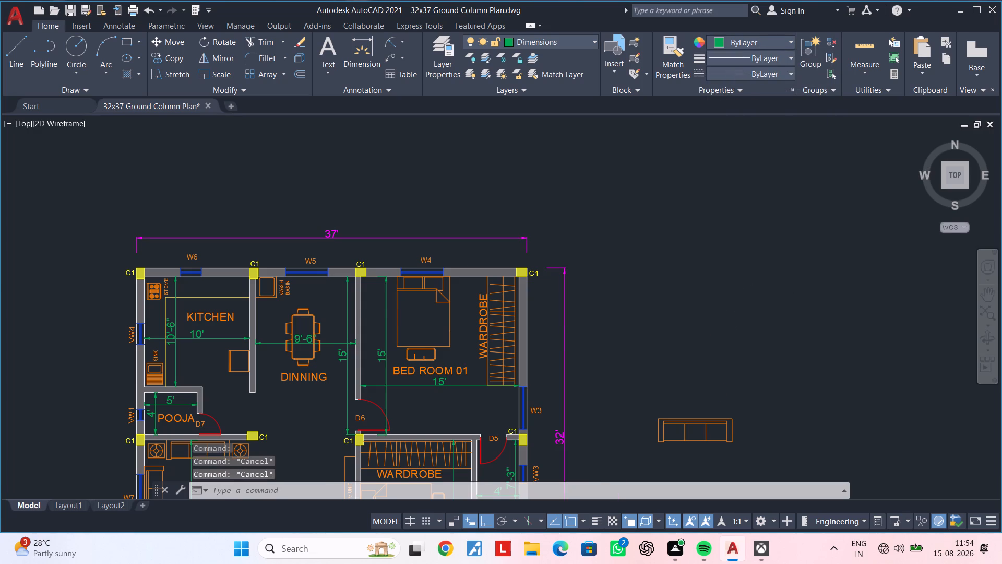
{"action": "middle_click_drag", "start_coordinate": [696, 331], "coordinate": [690, 262]}
{"action": "key", "text": "Escape"}
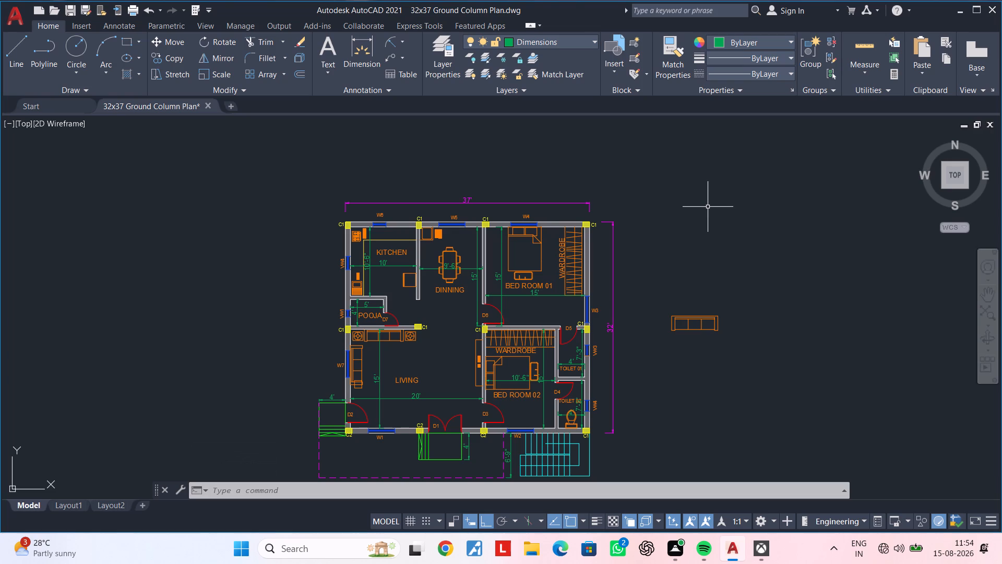
Erase the spare sofa block lying outside the plan, to its right.
{"action": "scroll", "coordinate": [737, 265], "scroll_direction": "down", "scroll_amount": 1}
{"action": "middle_click_drag", "start_coordinate": [739, 268], "coordinate": [579, 254]}
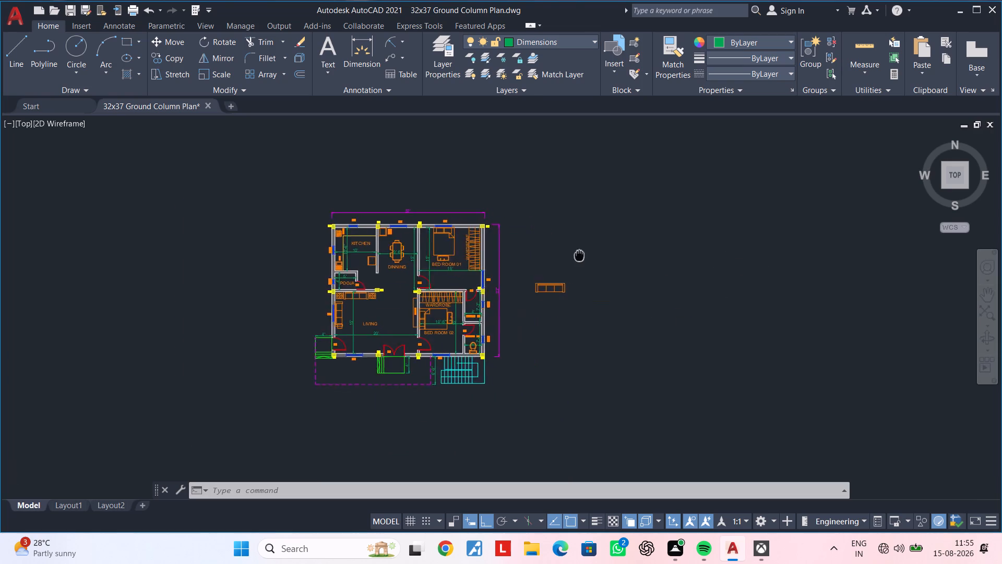
{"action": "middle_click_drag", "start_coordinate": [579, 254], "coordinate": [580, 254]}
{"action": "scroll", "coordinate": [581, 254], "scroll_direction": "up", "scroll_amount": 1}
{"action": "key", "text": "Escape"}
{"action": "left_click_drag", "start_coordinate": [596, 262], "coordinate": [572, 301]}
{"action": "left_click", "coordinate": [501, 340]}
{"action": "key", "text": "Delete"}
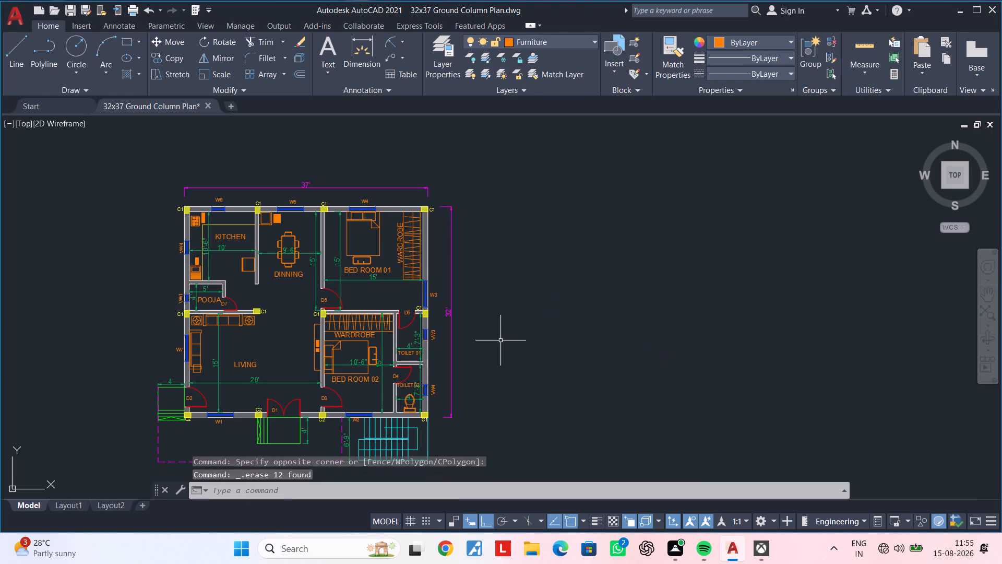
{"action": "middle_click_drag", "start_coordinate": [519, 298], "coordinate": [478, 301]}
{"action": "key", "text": "Escape"}
{"action": "key", "text": "Escape"}
{"action": "key", "text": "Escape"}
{"action": "key", "text": "Escape"}
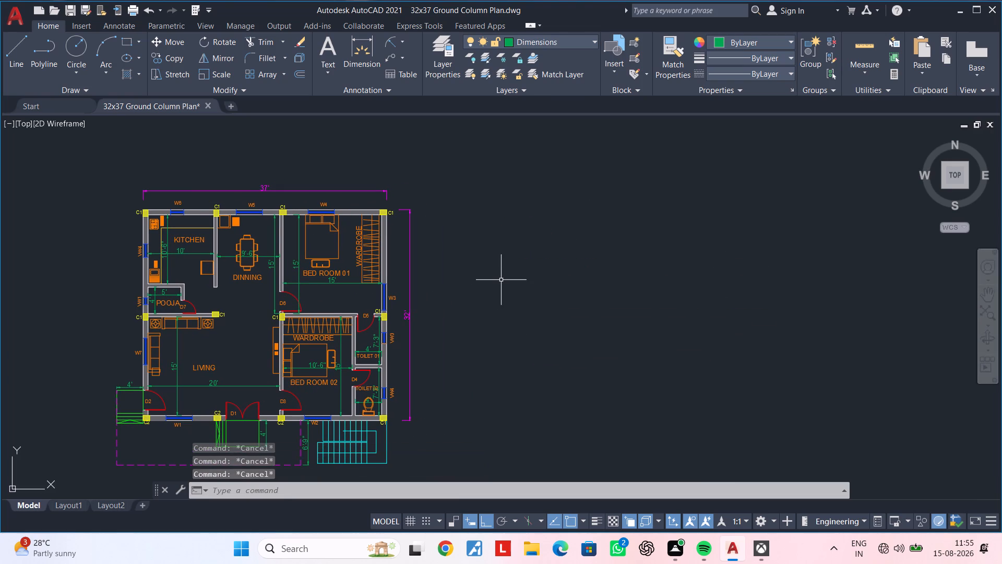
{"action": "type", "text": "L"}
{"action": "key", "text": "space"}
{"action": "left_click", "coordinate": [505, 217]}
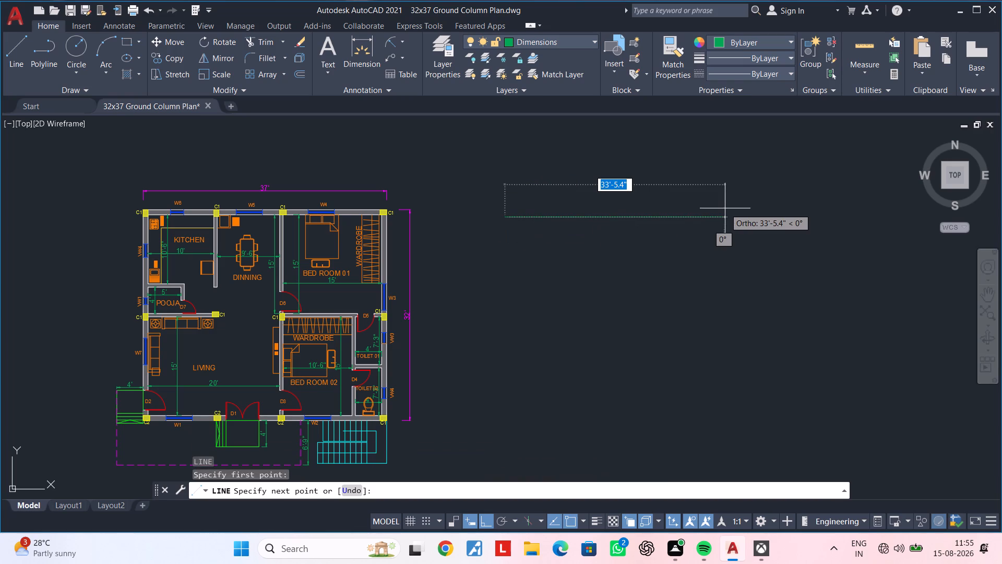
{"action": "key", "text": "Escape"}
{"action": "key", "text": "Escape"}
On layer 0, draw connected lines in the empty space right of the plan: 43' rightward, 47'5" downward and 45' leftward.
{"action": "left_click", "coordinate": [575, 38]}
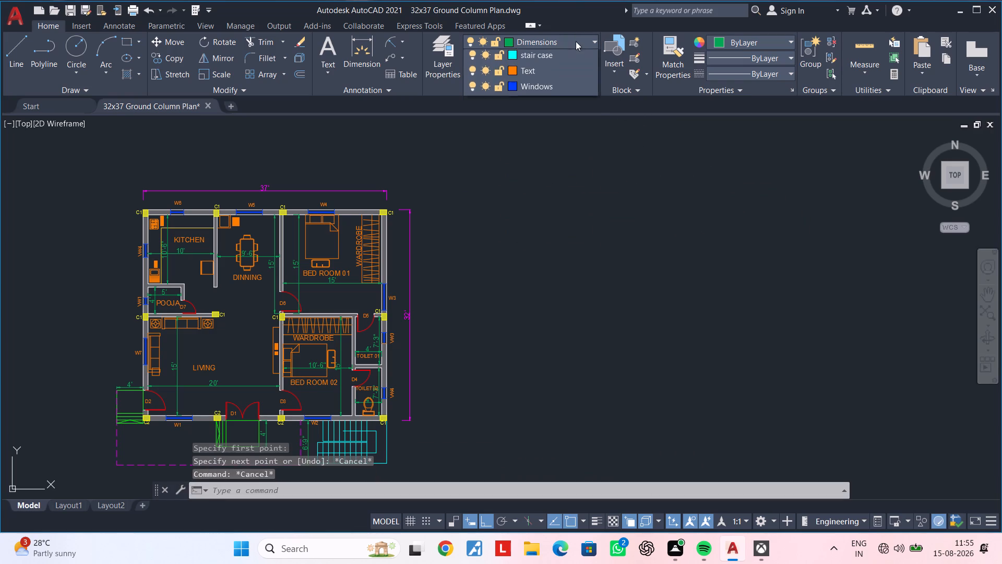
{"action": "left_click", "coordinate": [563, 57]}
{"action": "type", "text": "L"}
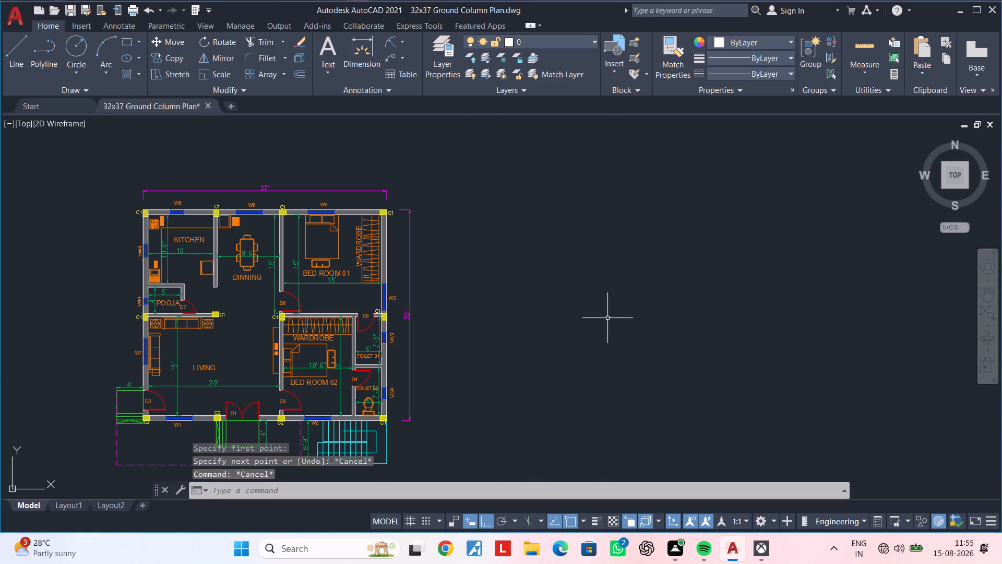
{"action": "key", "text": "space"}
{"action": "left_click", "coordinate": [524, 240]}
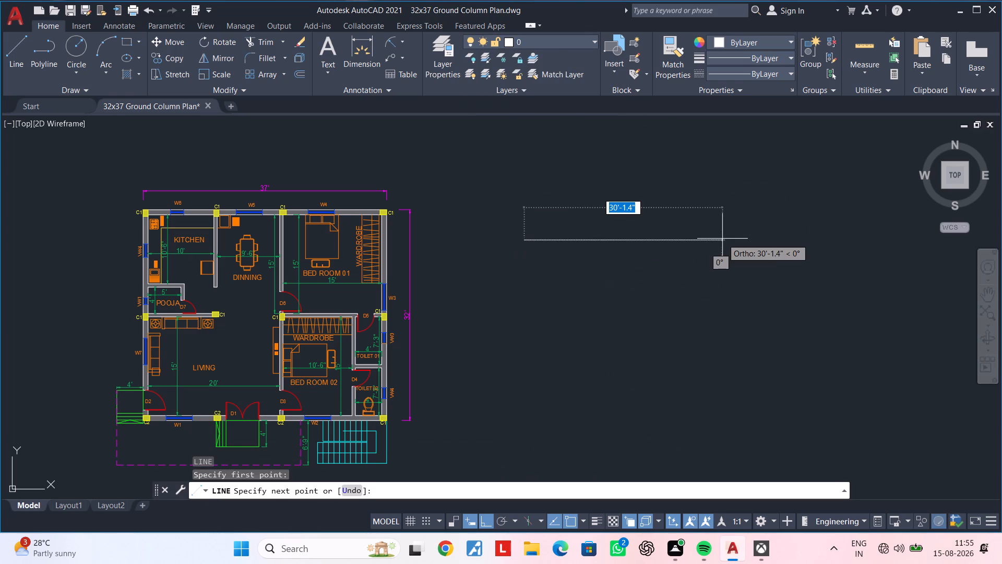
{"action": "type", "text": "43"}
{"action": "key", "text": "apostrophe"}
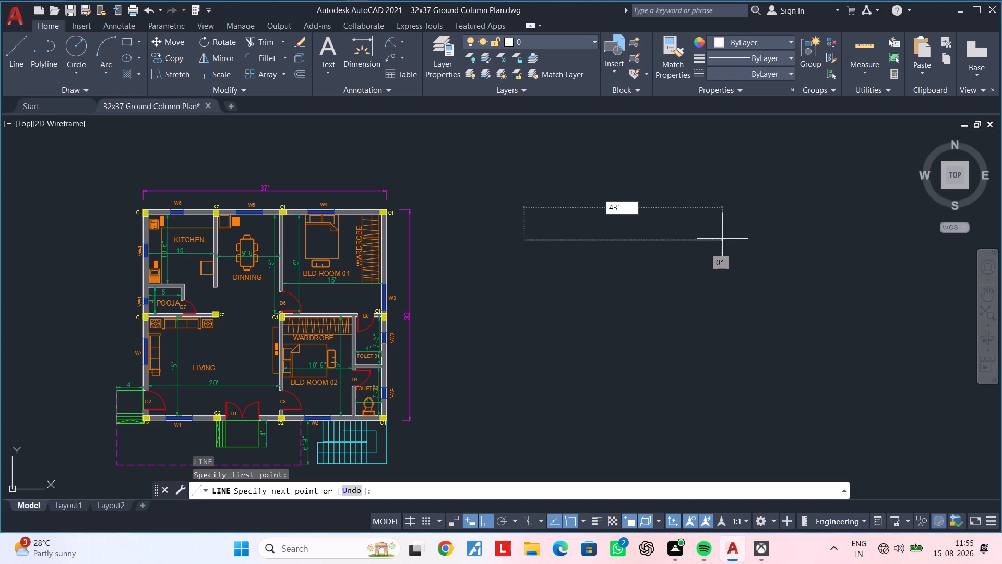
{"action": "key", "text": "Return"}
{"action": "scroll", "coordinate": [776, 331], "scroll_direction": "down", "scroll_amount": 1}
{"action": "middle_click_drag", "start_coordinate": [774, 331], "coordinate": [786, 218]}
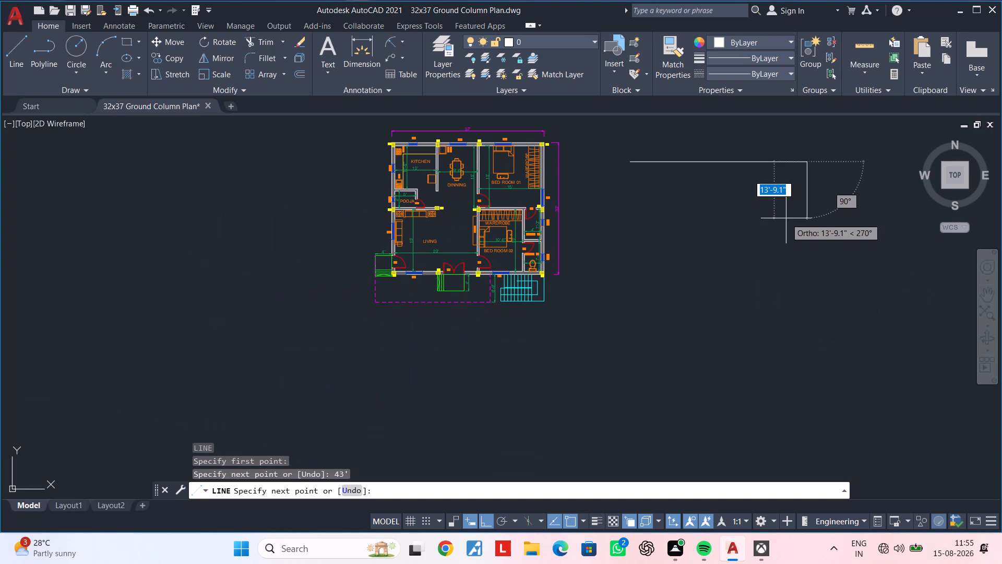
{"action": "middle_click_drag", "start_coordinate": [780, 266], "coordinate": [742, 307]}
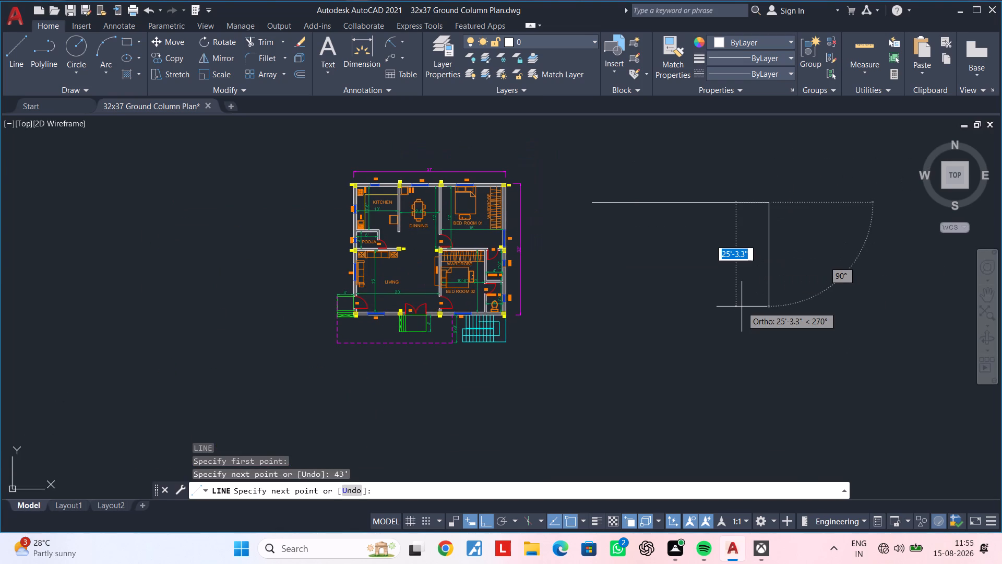
{"action": "type", "text": "47"}
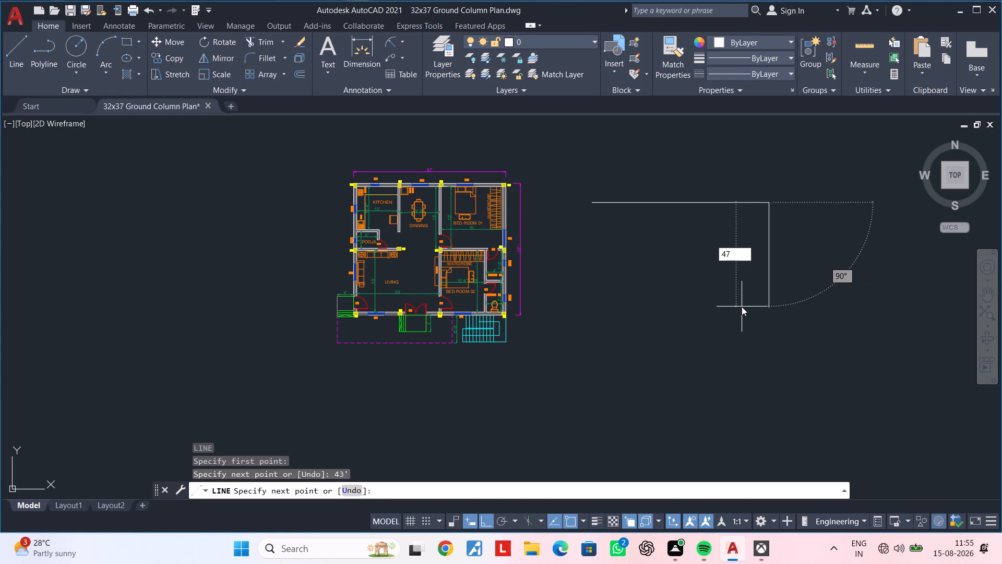
{"action": "type", "text": "'5\""}
{"action": "key", "text": "Return"}
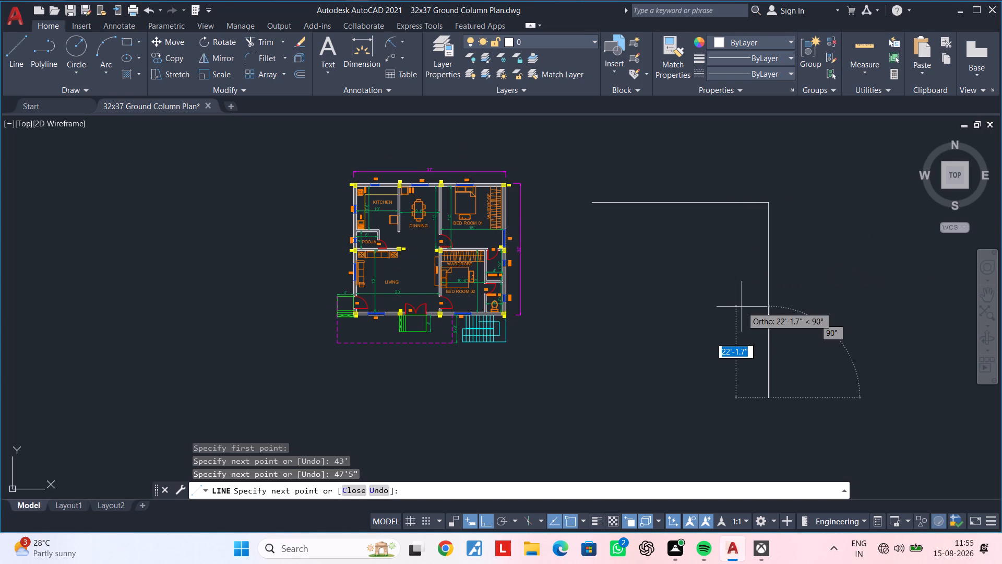
{"action": "middle_click_drag", "start_coordinate": [623, 359], "coordinate": [675, 334]}
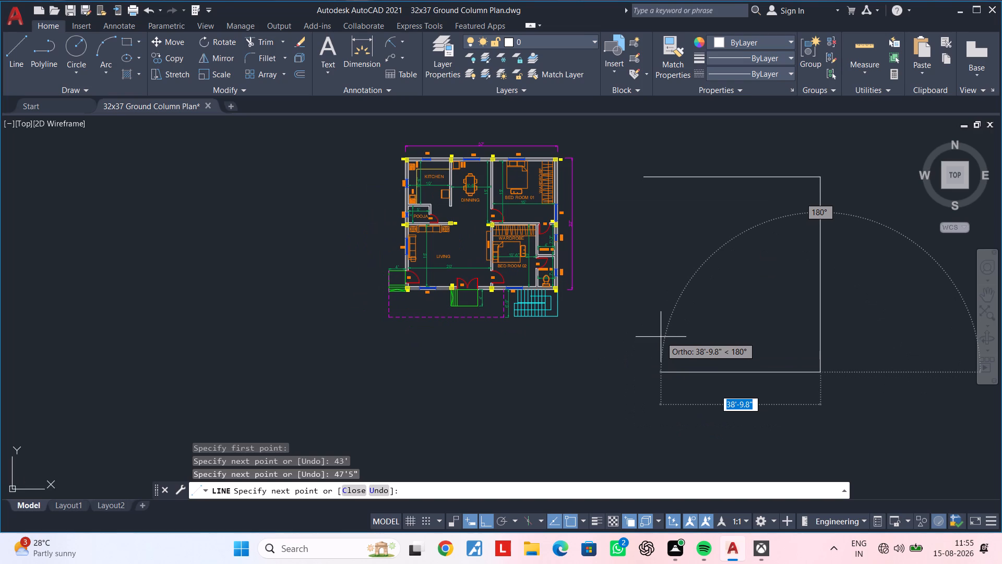
{"action": "type", "text": "45'"}
{"action": "key", "text": "Return"}
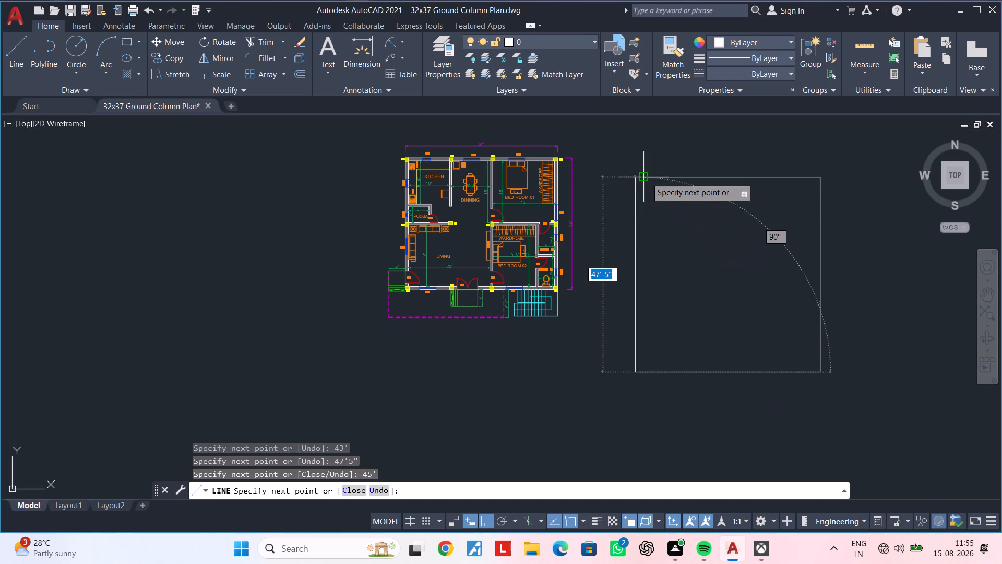
{"action": "key", "text": "Escape"}
{"action": "key", "text": "Escape"}
{"action": "key", "text": "Escape"}
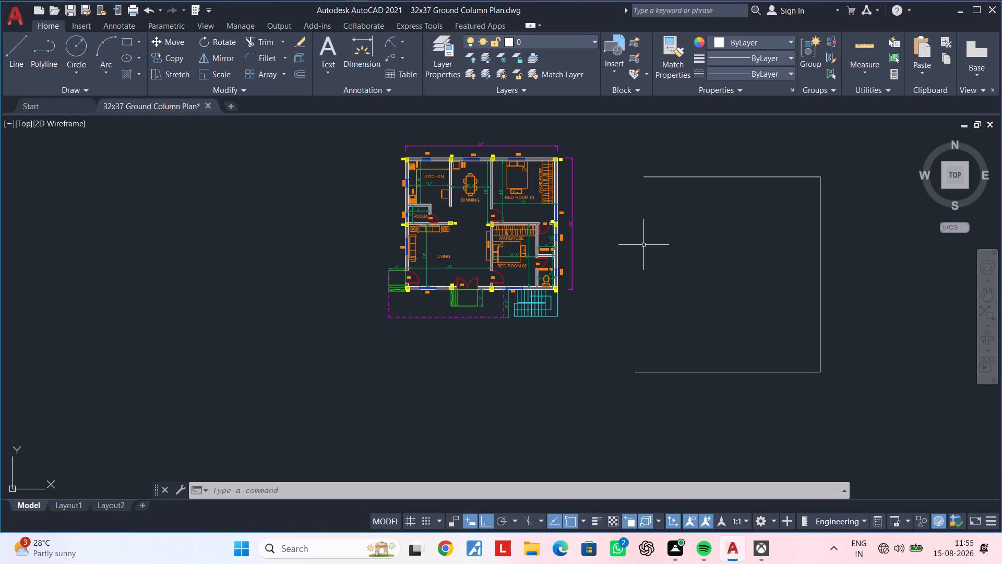
Close the outline's open left side with a slanted line from the bottom line's free end to the top line's start.
{"action": "key", "text": "space"}
{"action": "key", "text": "space"}
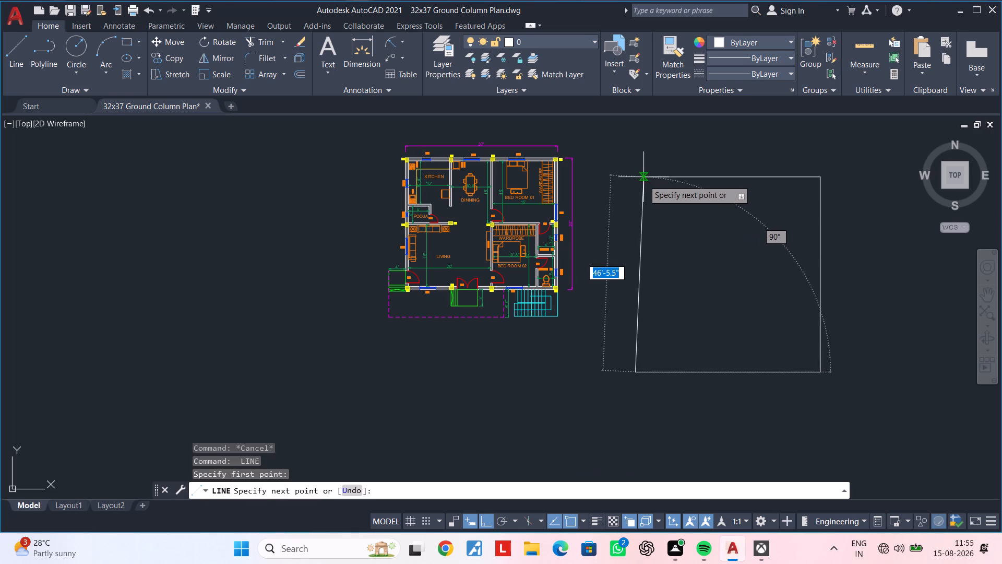
{"action": "left_click", "coordinate": [643, 179]}
{"action": "scroll", "coordinate": [664, 373], "scroll_direction": "down", "scroll_amount": 2}
{"action": "key", "text": "Escape"}
{"action": "key", "text": "Escape"}
{"action": "middle_click_drag", "start_coordinate": [677, 350], "coordinate": [613, 322]}
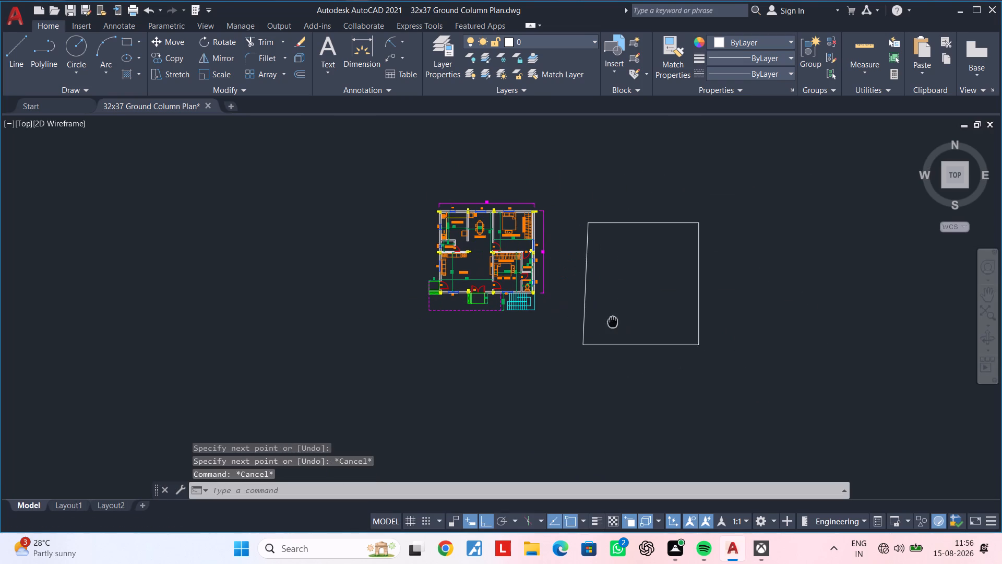
{"action": "middle_click_drag", "start_coordinate": [613, 322], "coordinate": [613, 316]}
Join the four lines of the outline beside the plan into a single polyline.
{"action": "key", "text": "Escape"}
{"action": "key", "text": "Escape"}
{"action": "key", "text": "Escape"}
{"action": "left_click", "coordinate": [762, 172]}
{"action": "left_click", "coordinate": [577, 379]}
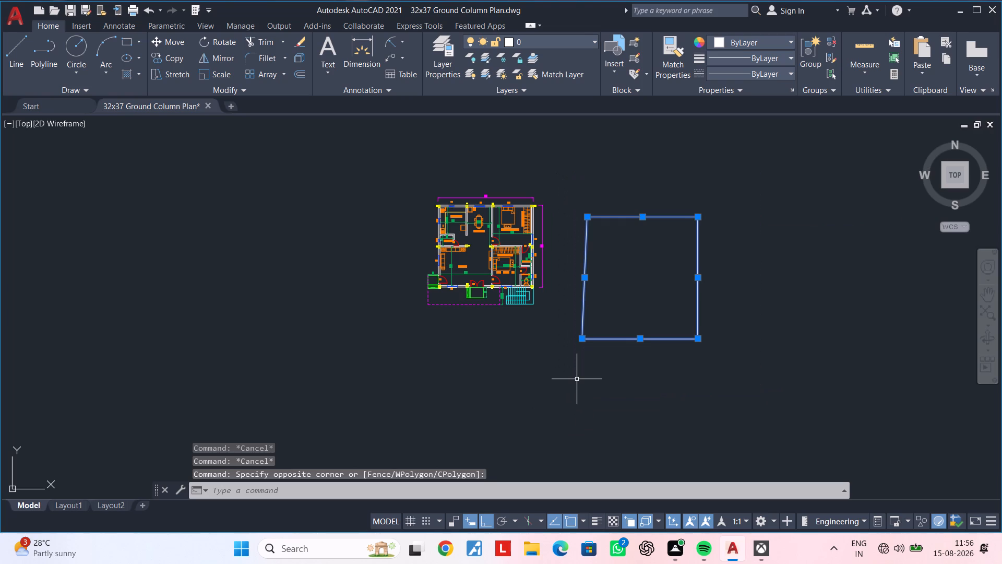
{"action": "type", "text": "J"}
{"action": "key", "text": "space"}
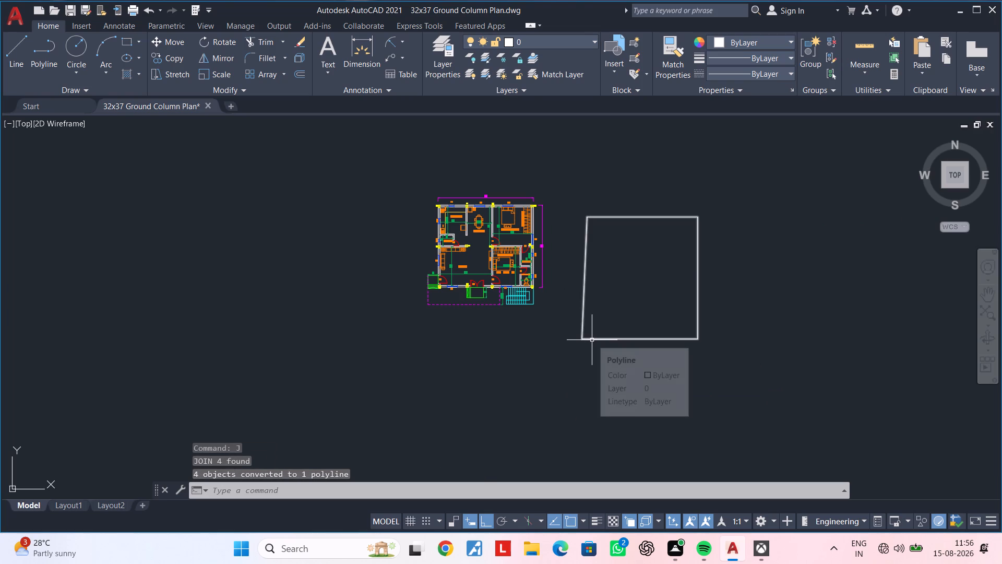
With Ortho off, move the joined outline by its lower-right corner so it encloses the floor plan, staircase and dashed front area.
{"action": "scroll", "coordinate": [592, 340], "scroll_direction": "up", "scroll_amount": 2}
{"action": "middle_click_drag", "start_coordinate": [618, 378], "coordinate": [588, 418]}
{"action": "scroll", "coordinate": [590, 417], "scroll_direction": "down", "scroll_amount": 2}
{"action": "middle_click_drag", "start_coordinate": [587, 418], "coordinate": [571, 425]}
{"action": "left_click", "coordinate": [746, 245]}
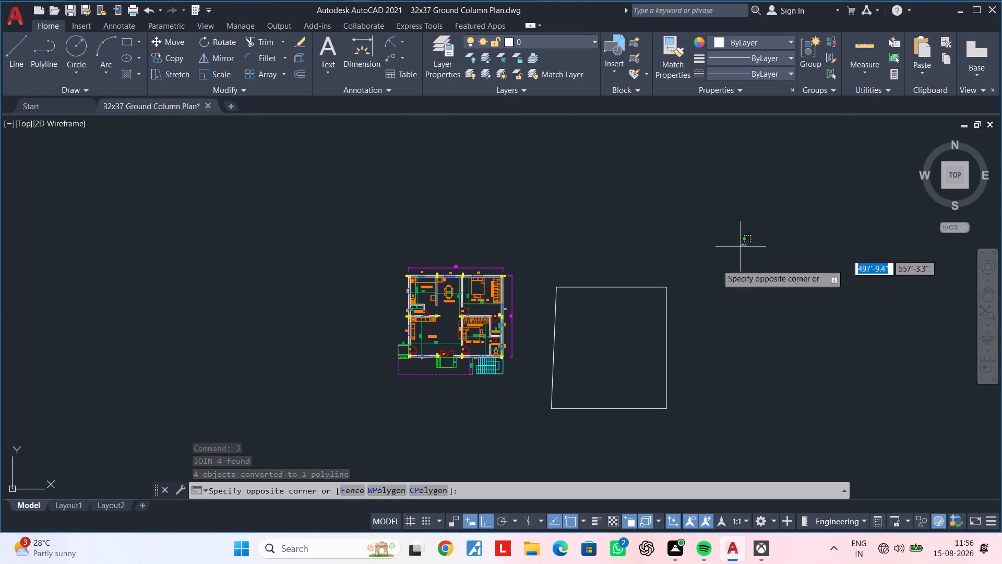
{"action": "left_click", "coordinate": [543, 428]}
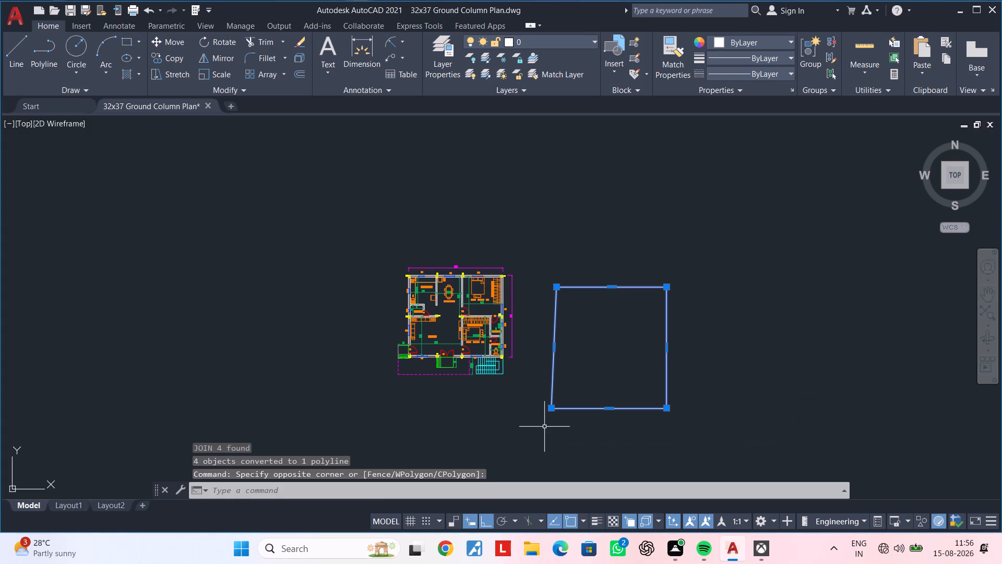
{"action": "type", "text": "M"}
{"action": "key", "text": "space"}
{"action": "left_click", "coordinate": [666, 410]}
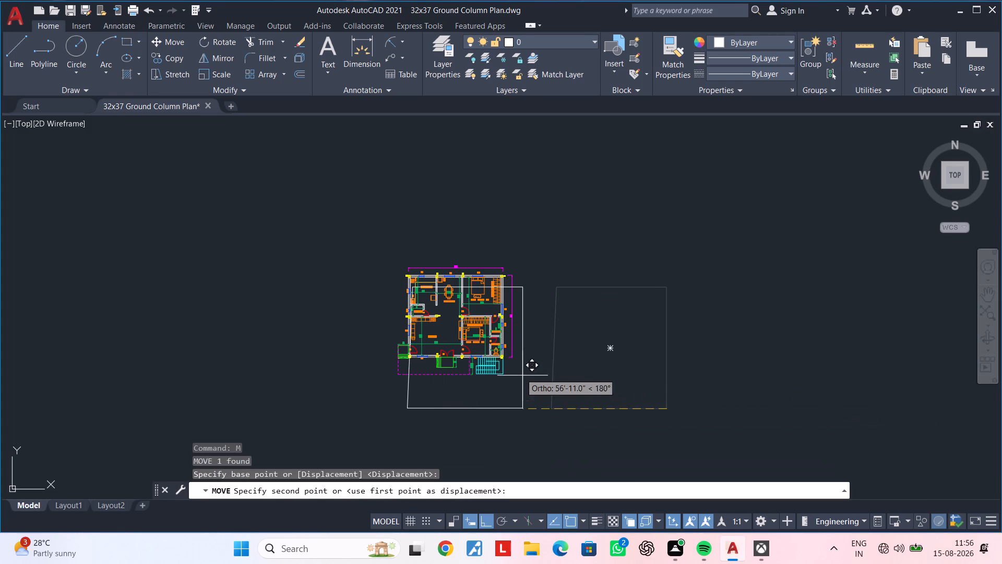
{"action": "left_click", "coordinate": [484, 523]}
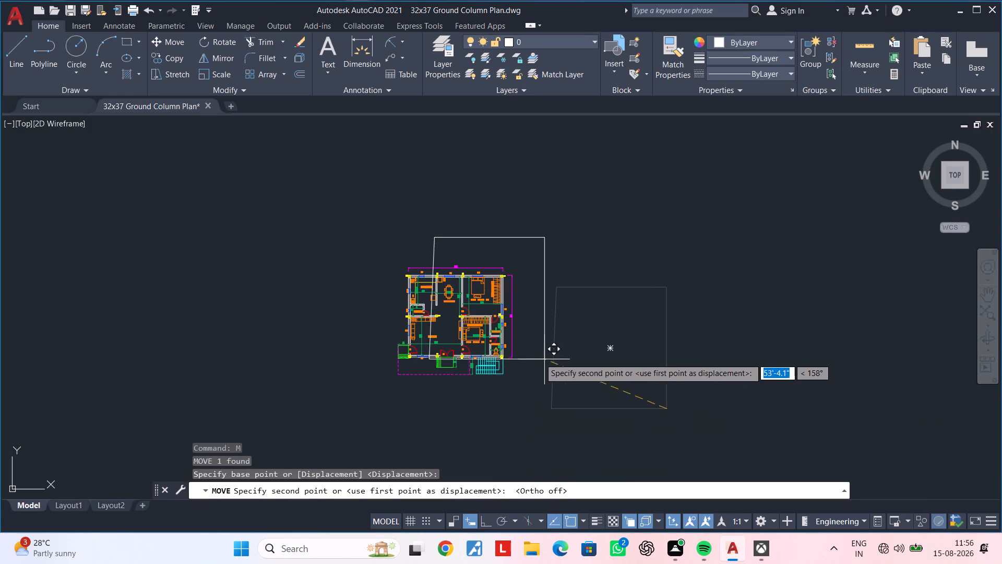
{"action": "scroll", "coordinate": [506, 373], "scroll_direction": "up", "scroll_amount": 2}
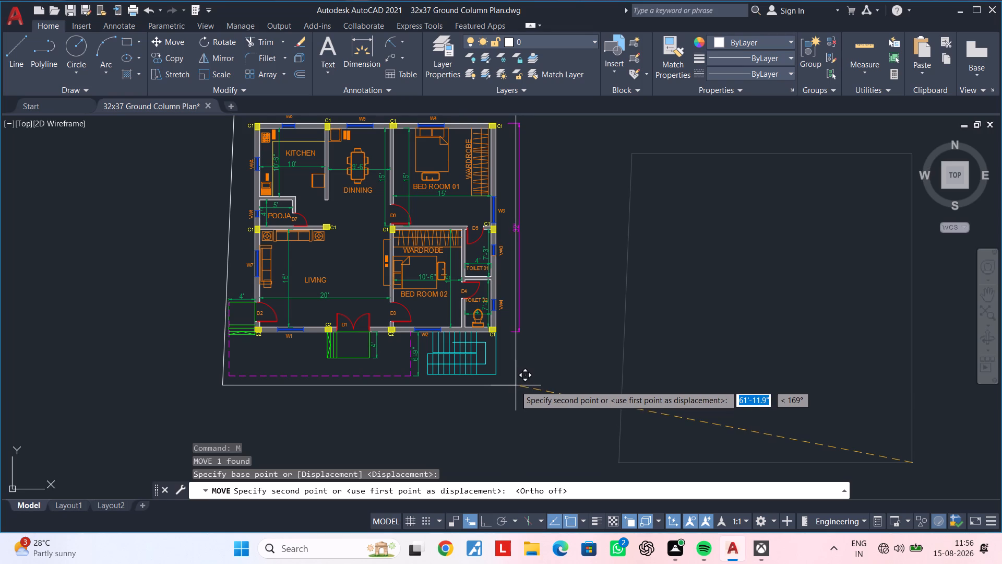
{"action": "left_click", "coordinate": [515, 385]}
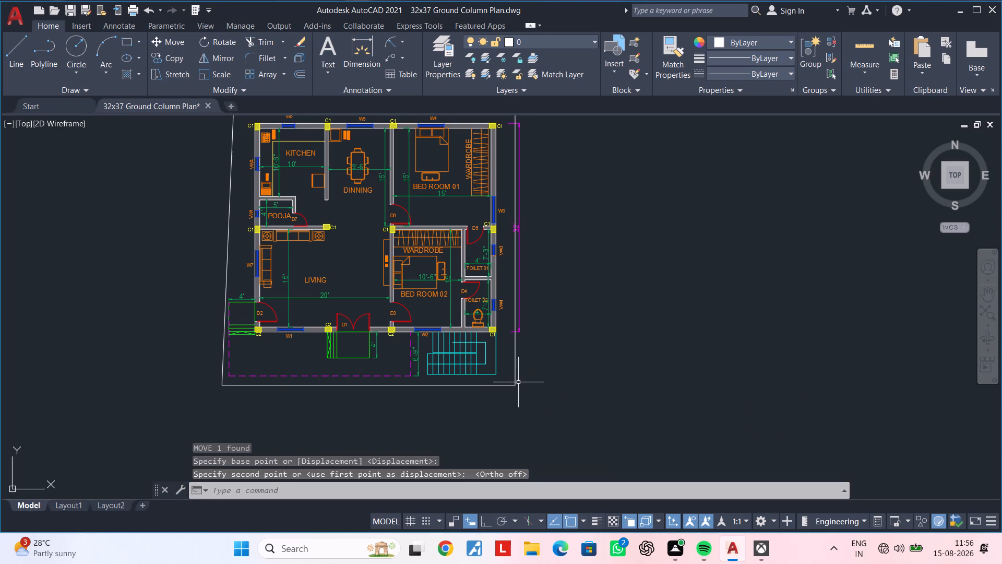
Move the plan's magenta 32' dimension about 2' towards the right wall, inside the outline.
{"action": "scroll", "coordinate": [520, 383], "scroll_direction": "down", "scroll_amount": 3}
{"action": "scroll", "coordinate": [565, 365], "scroll_direction": "up", "scroll_amount": 2}
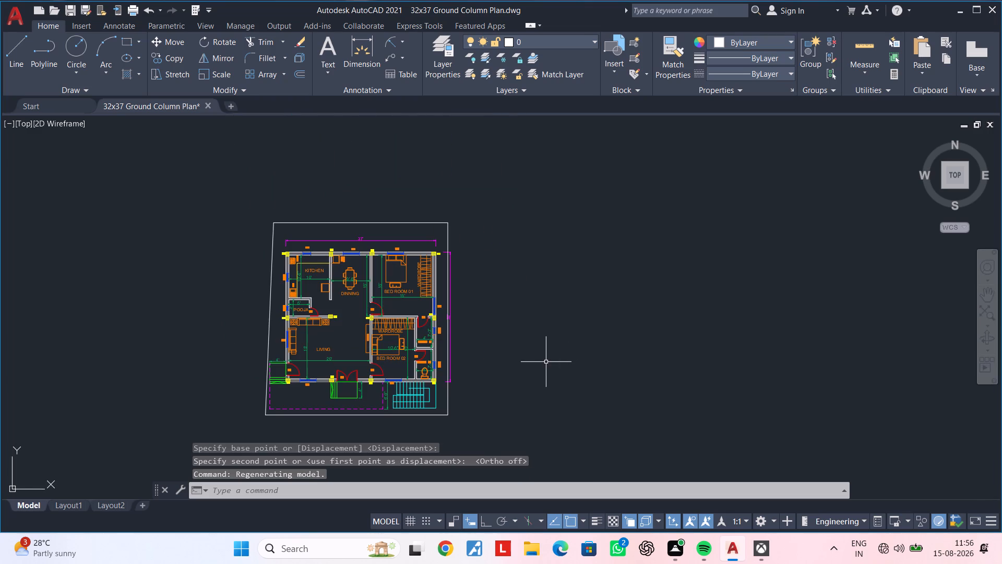
{"action": "middle_click_drag", "start_coordinate": [546, 362], "coordinate": [611, 340]}
{"action": "key", "text": "Escape"}
{"action": "key", "text": "Escape"}
{"action": "key", "text": "Escape"}
{"action": "key", "text": "Escape"}
{"action": "middle_click", "coordinate": [588, 316]}
{"action": "scroll", "coordinate": [531, 280], "scroll_direction": "up", "scroll_amount": 2}
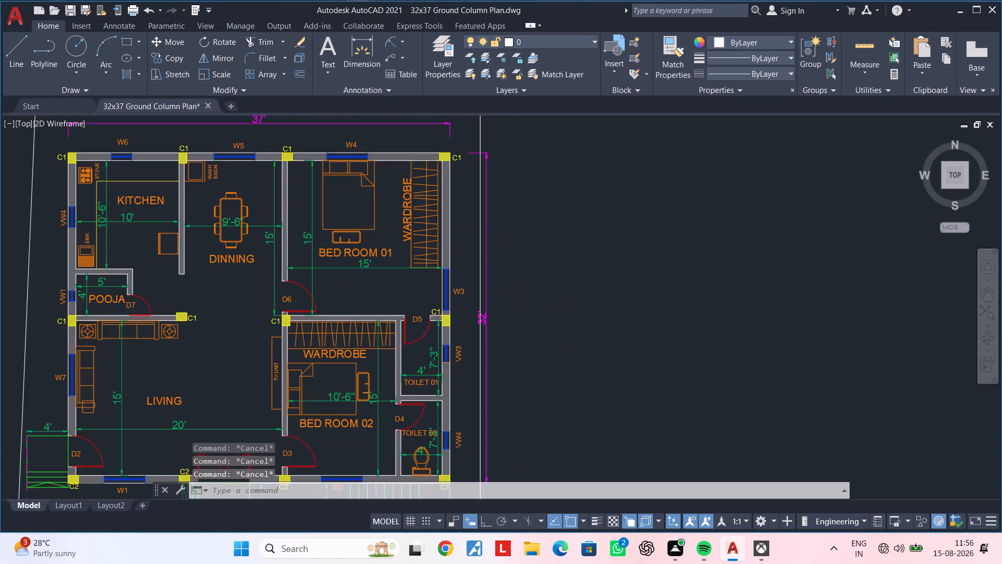
{"action": "scroll", "coordinate": [531, 280], "scroll_direction": "up", "scroll_amount": 1}
{"action": "middle_click_drag", "start_coordinate": [528, 290], "coordinate": [631, 263]}
{"action": "key", "text": "Escape"}
{"action": "left_click", "coordinate": [562, 271]}
{"action": "scroll", "coordinate": [628, 295], "scroll_direction": "down", "scroll_amount": 2}
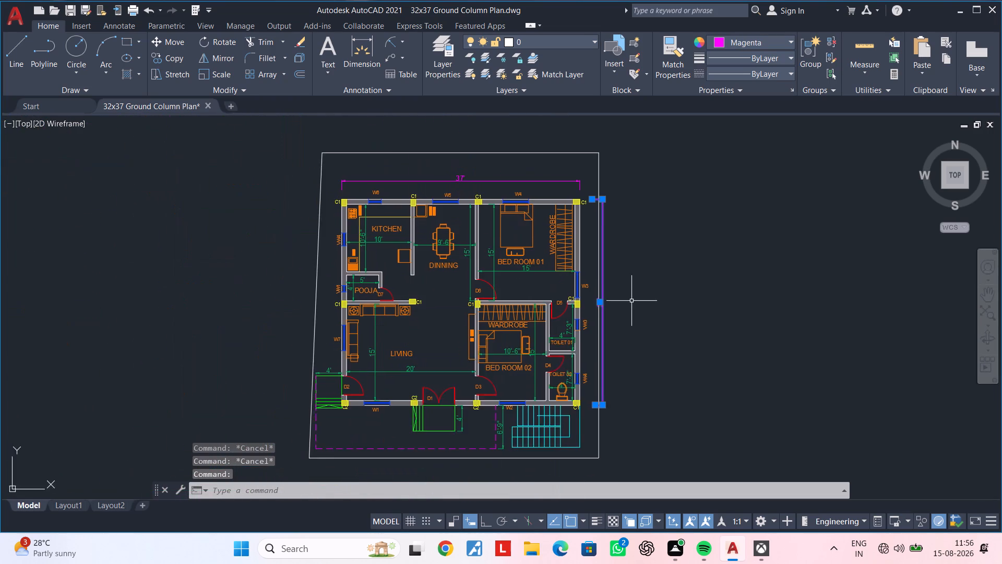
{"action": "middle_click_drag", "start_coordinate": [631, 296], "coordinate": [601, 264]}
{"action": "key", "text": "m"}
{"action": "key", "text": "space"}
{"action": "left_click", "coordinate": [574, 275]}
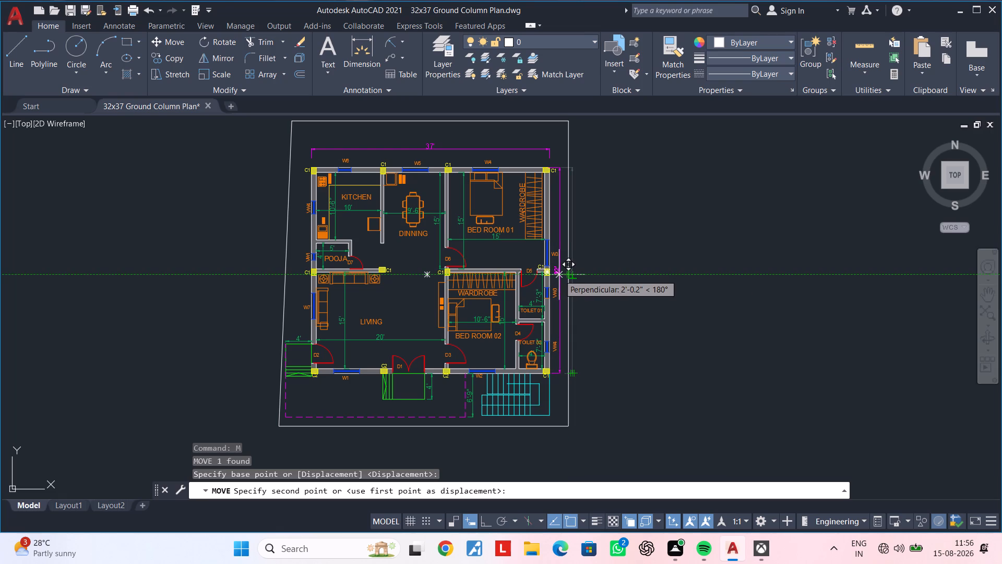
{"action": "left_click", "coordinate": [559, 275]}
{"action": "scroll", "coordinate": [566, 274], "scroll_direction": "up", "scroll_amount": 1}
{"action": "middle_click_drag", "start_coordinate": [545, 297], "coordinate": [556, 292]}
{"action": "key", "text": "Escape"}
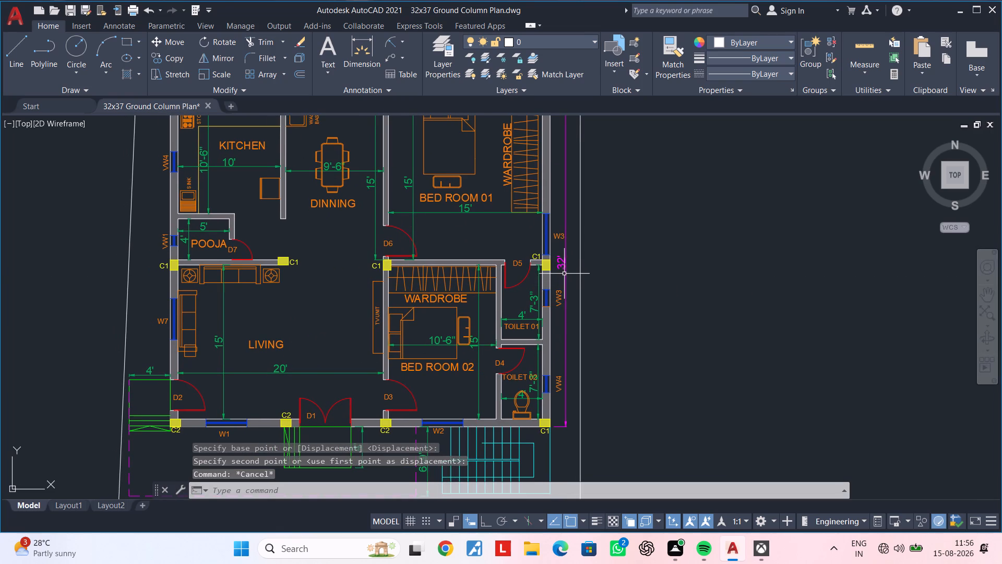
Dimension the outline's top and right sides, placing both dimensions just outside the outline.
{"action": "scroll", "coordinate": [566, 274], "scroll_direction": "down", "scroll_amount": 2}
{"action": "scroll", "coordinate": [568, 279], "scroll_direction": "up", "scroll_amount": 2}
{"action": "scroll", "coordinate": [568, 279], "scroll_direction": "down", "scroll_amount": 1}
{"action": "middle_click_drag", "start_coordinate": [565, 268], "coordinate": [564, 256]}
{"action": "scroll", "coordinate": [556, 348], "scroll_direction": "up", "scroll_amount": 2}
{"action": "scroll", "coordinate": [560, 375], "scroll_direction": "down", "scroll_amount": 2}
{"action": "middle_click_drag", "start_coordinate": [562, 375], "coordinate": [614, 375]}
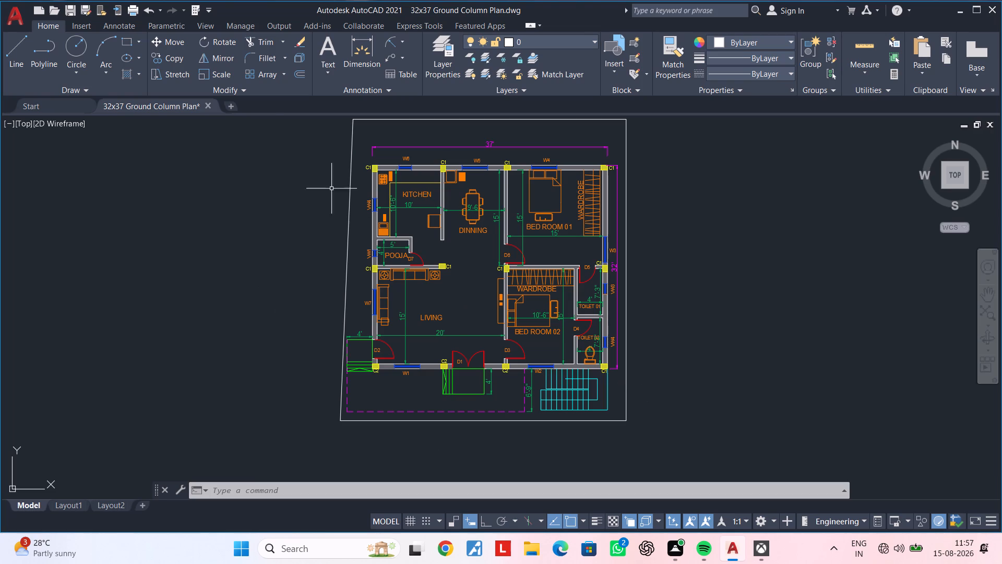
{"action": "left_click", "coordinate": [371, 42]}
{"action": "middle_click_drag", "start_coordinate": [476, 133], "coordinate": [476, 164]}
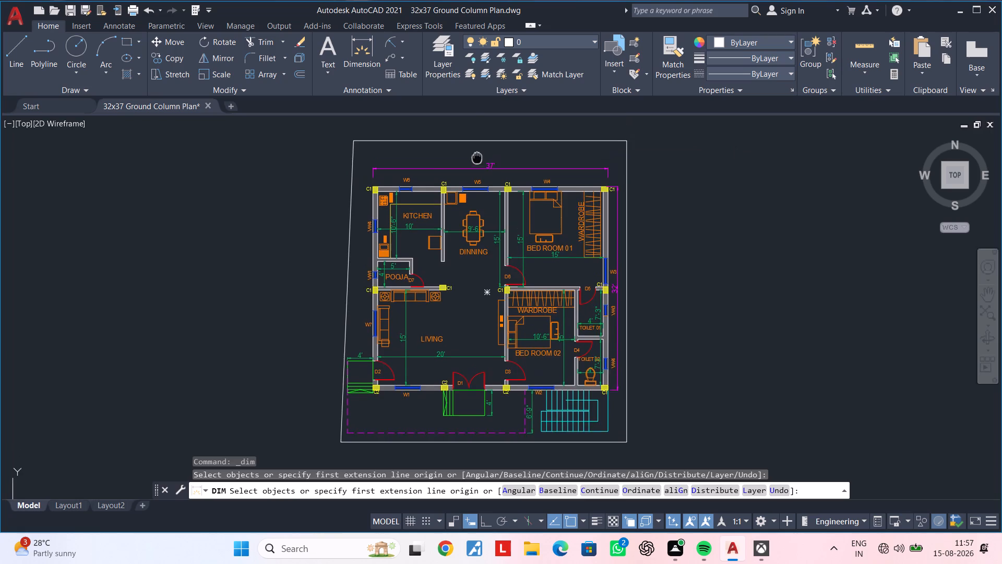
{"action": "middle_click_drag", "start_coordinate": [476, 164], "coordinate": [473, 238]}
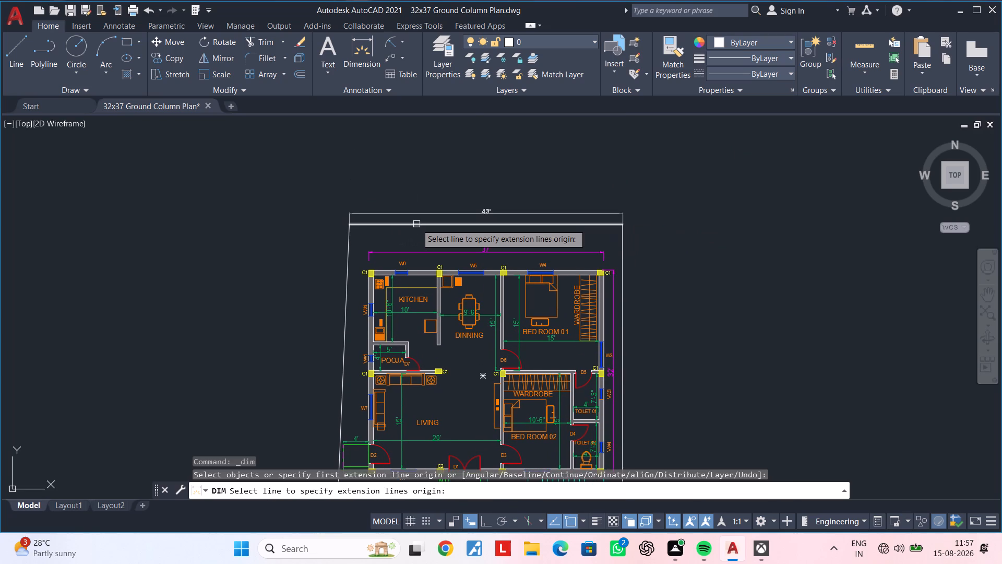
{"action": "left_click", "coordinate": [416, 224]}
{"action": "left_click", "coordinate": [497, 207]}
{"action": "middle_click_drag", "start_coordinate": [664, 274], "coordinate": [653, 224]}
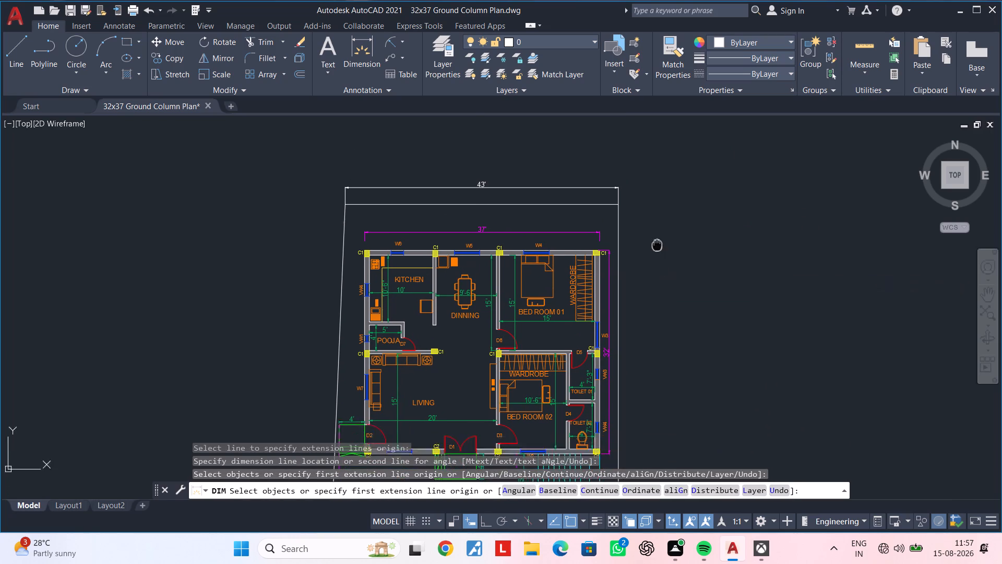
{"action": "middle_click_drag", "start_coordinate": [653, 224], "coordinate": [650, 204]}
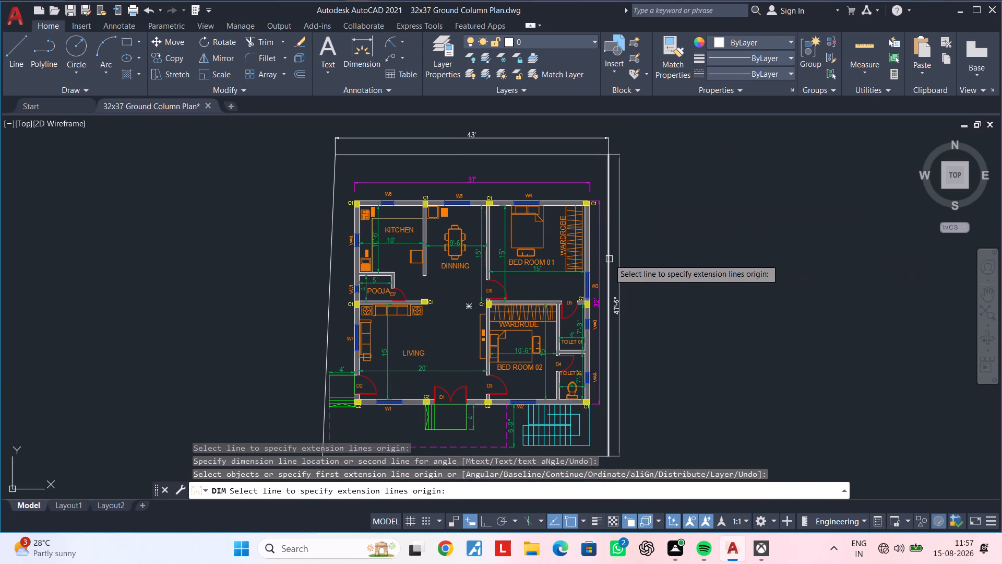
{"action": "left_click", "coordinate": [609, 259]}
{"action": "left_click", "coordinate": [631, 259]}
Dimension the outline's bottom side and slanted left side, placing both dimensions just outside the outline.
{"action": "middle_click_drag", "start_coordinate": [663, 304], "coordinate": [705, 178]}
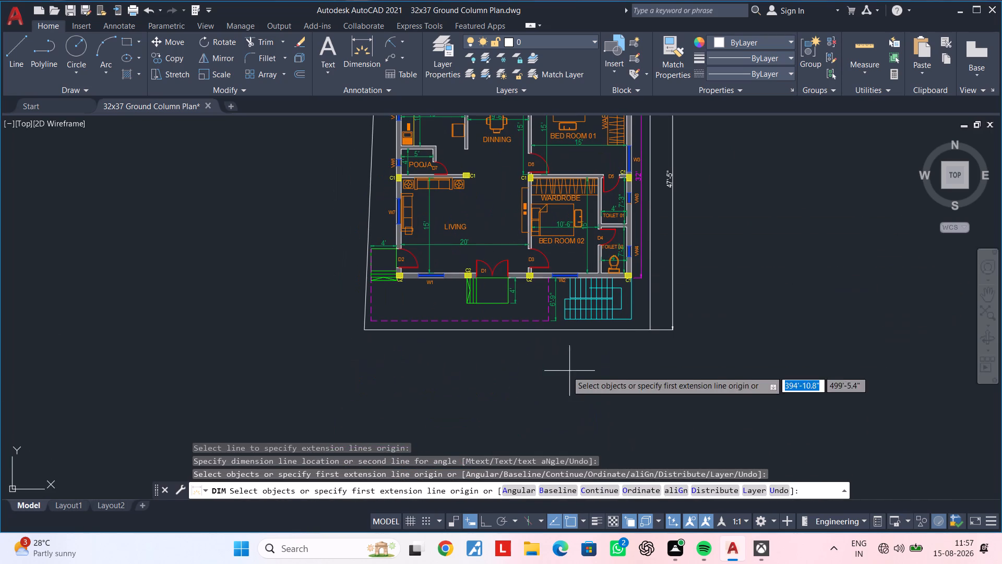
{"action": "left_click", "coordinate": [546, 331]}
{"action": "left_click", "coordinate": [546, 341]}
{"action": "middle_click_drag", "start_coordinate": [488, 380], "coordinate": [593, 417]}
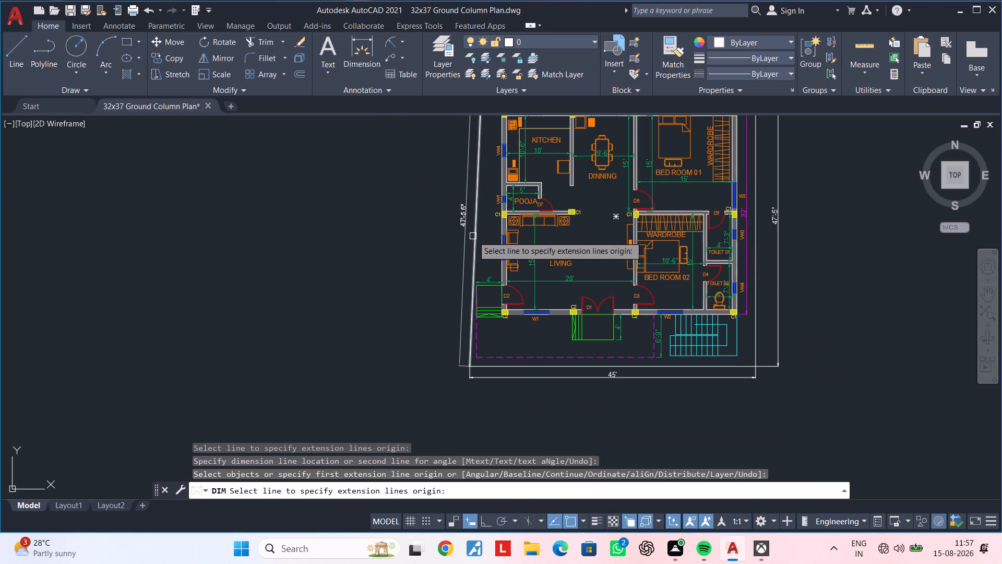
{"action": "left_click", "coordinate": [473, 236]}
{"action": "left_click", "coordinate": [457, 236]}
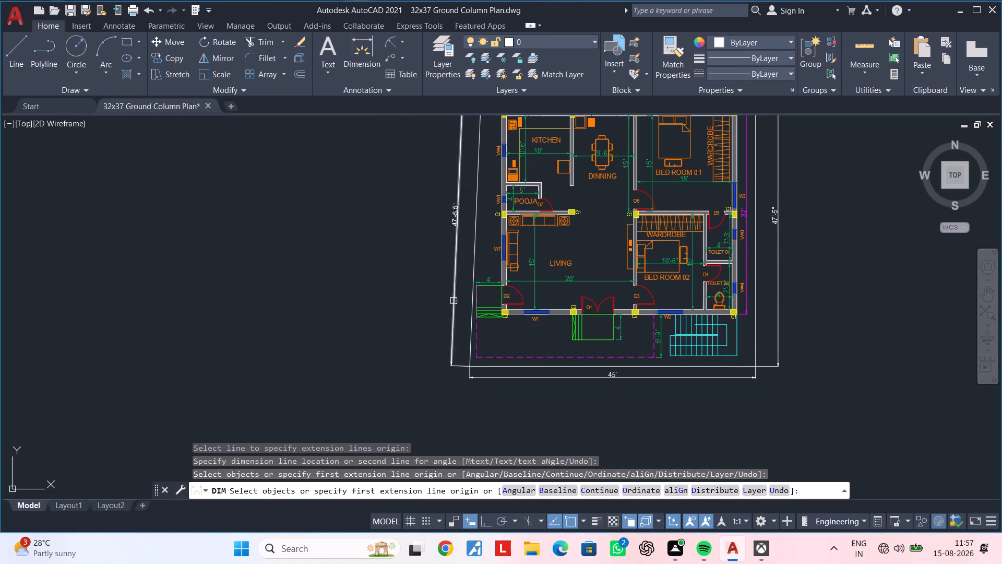
{"action": "scroll", "coordinate": [475, 358], "scroll_direction": "down", "scroll_amount": 1}
{"action": "key", "text": "Escape"}
{"action": "key", "text": "Escape"}
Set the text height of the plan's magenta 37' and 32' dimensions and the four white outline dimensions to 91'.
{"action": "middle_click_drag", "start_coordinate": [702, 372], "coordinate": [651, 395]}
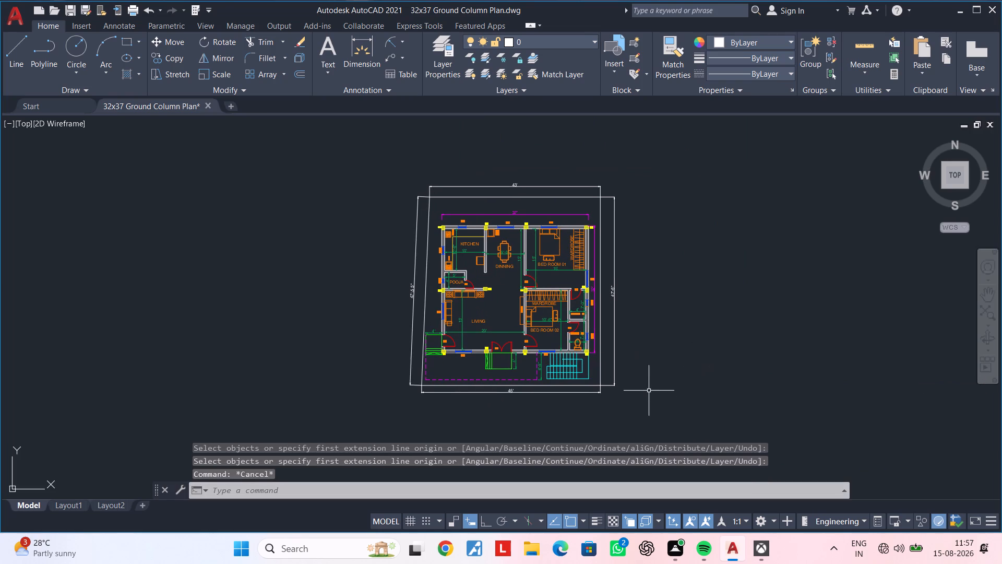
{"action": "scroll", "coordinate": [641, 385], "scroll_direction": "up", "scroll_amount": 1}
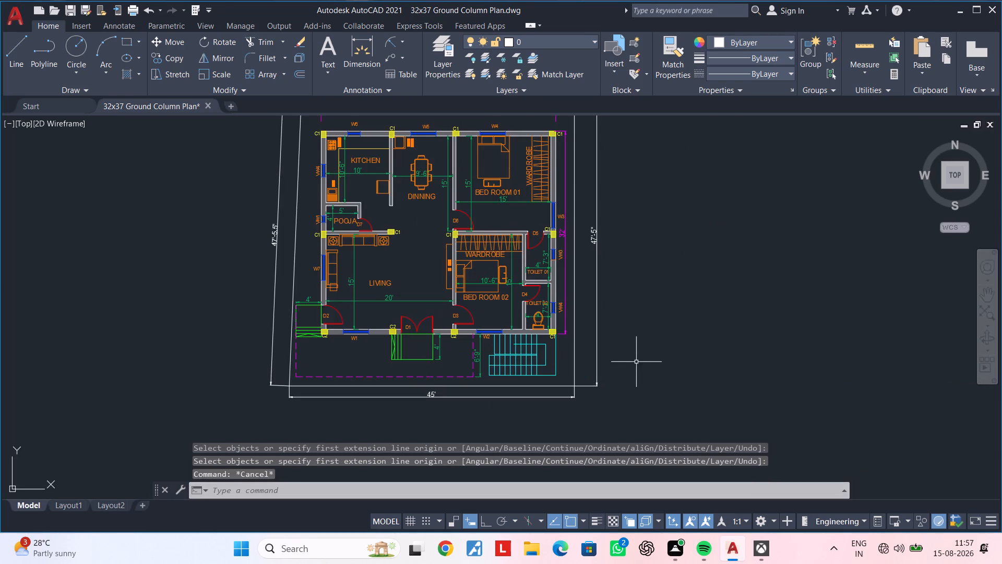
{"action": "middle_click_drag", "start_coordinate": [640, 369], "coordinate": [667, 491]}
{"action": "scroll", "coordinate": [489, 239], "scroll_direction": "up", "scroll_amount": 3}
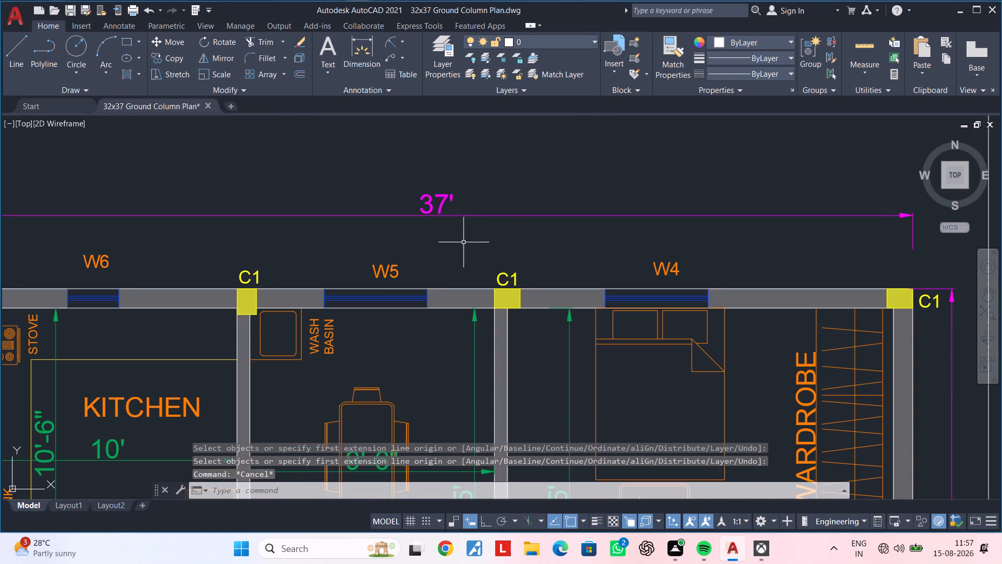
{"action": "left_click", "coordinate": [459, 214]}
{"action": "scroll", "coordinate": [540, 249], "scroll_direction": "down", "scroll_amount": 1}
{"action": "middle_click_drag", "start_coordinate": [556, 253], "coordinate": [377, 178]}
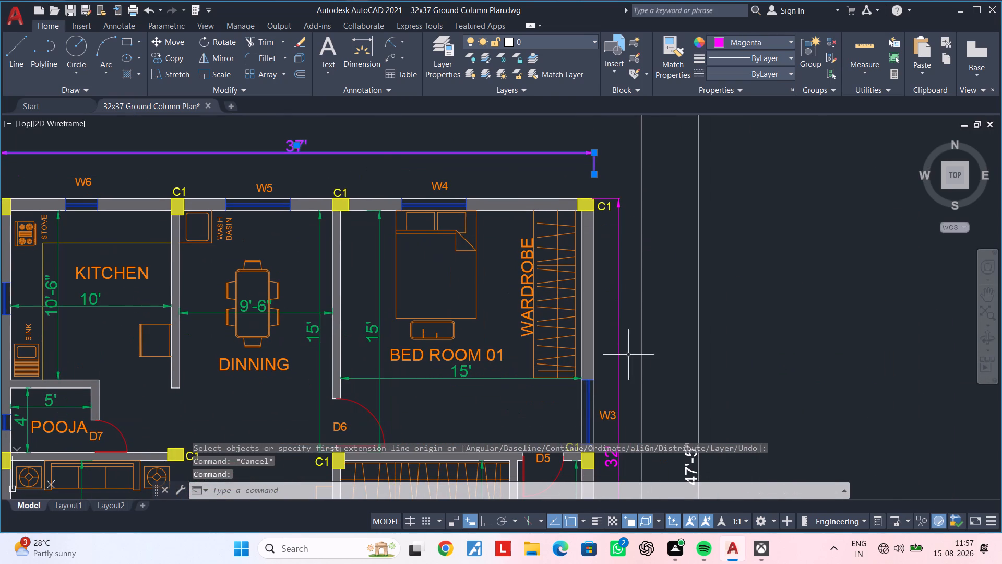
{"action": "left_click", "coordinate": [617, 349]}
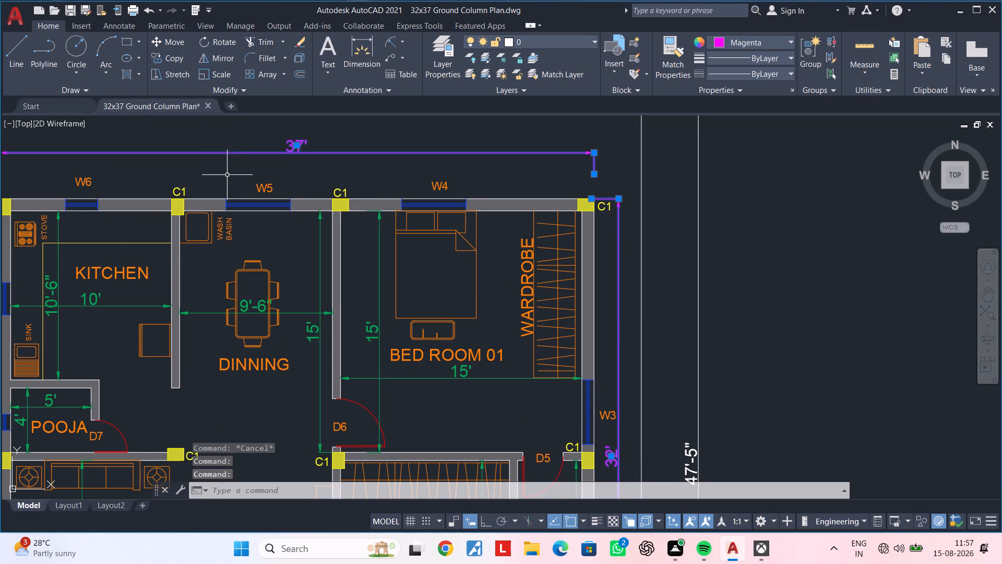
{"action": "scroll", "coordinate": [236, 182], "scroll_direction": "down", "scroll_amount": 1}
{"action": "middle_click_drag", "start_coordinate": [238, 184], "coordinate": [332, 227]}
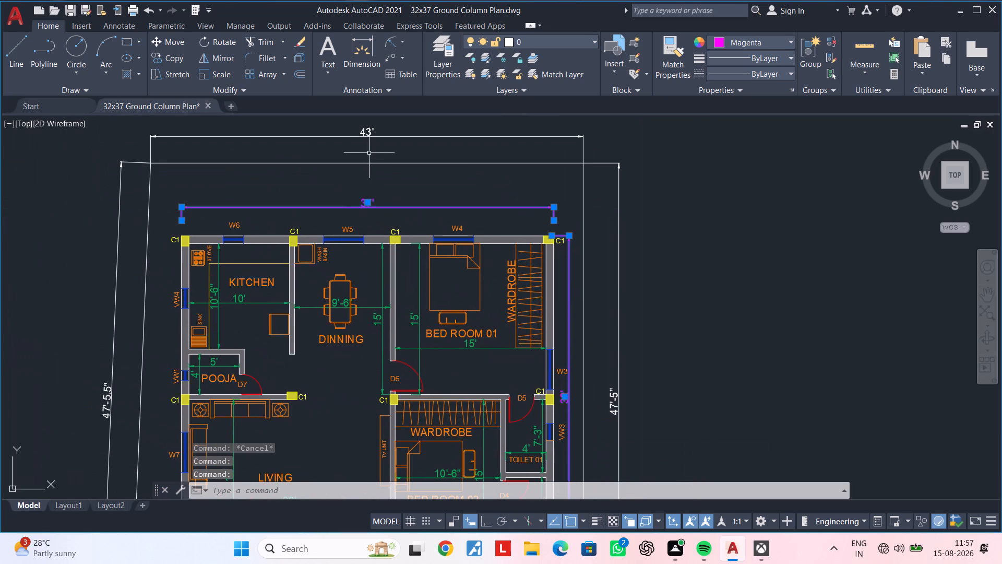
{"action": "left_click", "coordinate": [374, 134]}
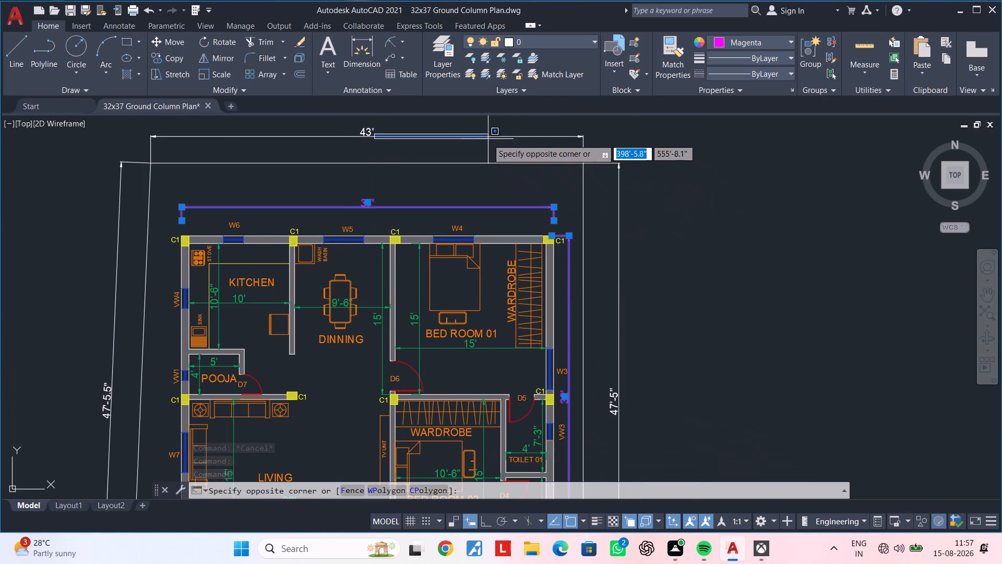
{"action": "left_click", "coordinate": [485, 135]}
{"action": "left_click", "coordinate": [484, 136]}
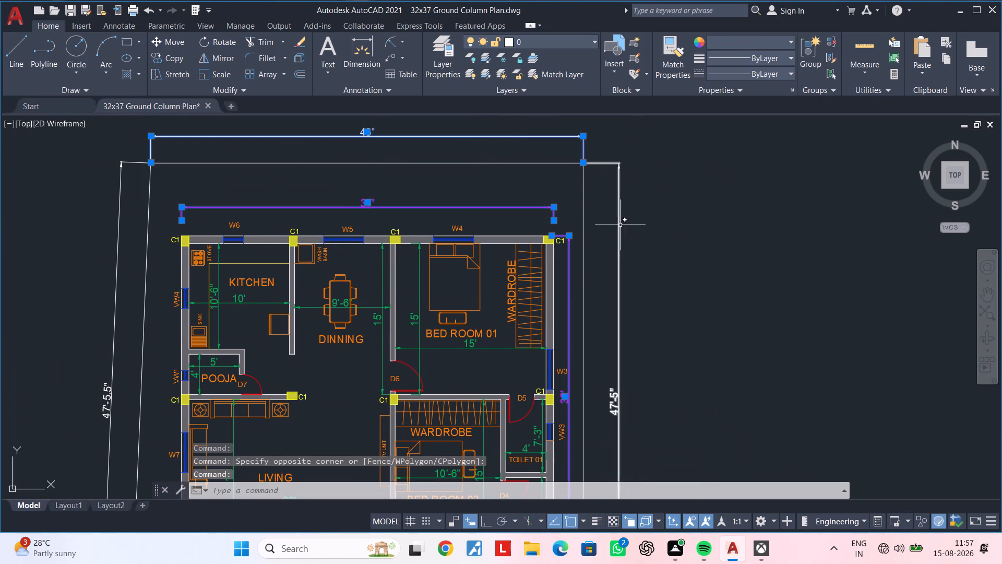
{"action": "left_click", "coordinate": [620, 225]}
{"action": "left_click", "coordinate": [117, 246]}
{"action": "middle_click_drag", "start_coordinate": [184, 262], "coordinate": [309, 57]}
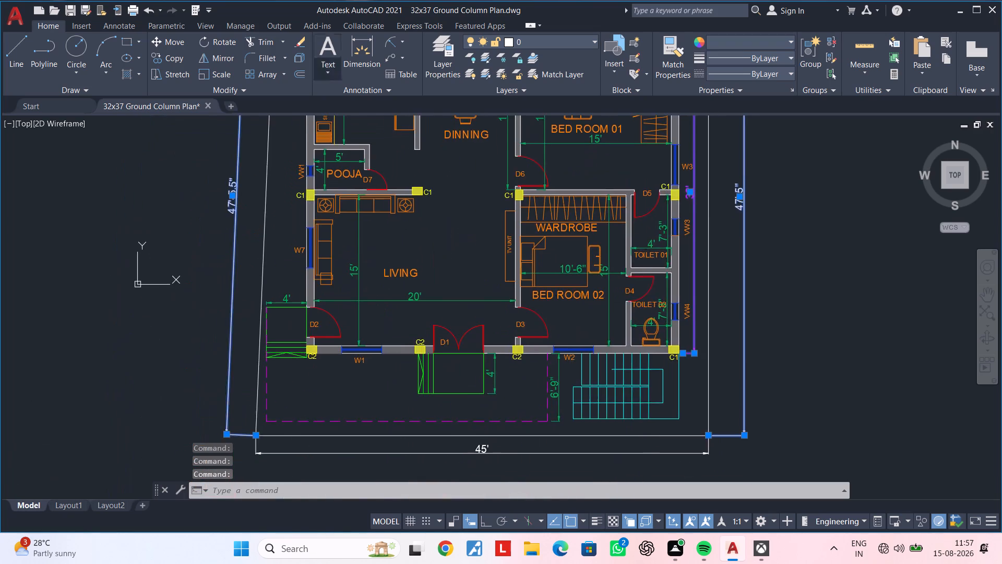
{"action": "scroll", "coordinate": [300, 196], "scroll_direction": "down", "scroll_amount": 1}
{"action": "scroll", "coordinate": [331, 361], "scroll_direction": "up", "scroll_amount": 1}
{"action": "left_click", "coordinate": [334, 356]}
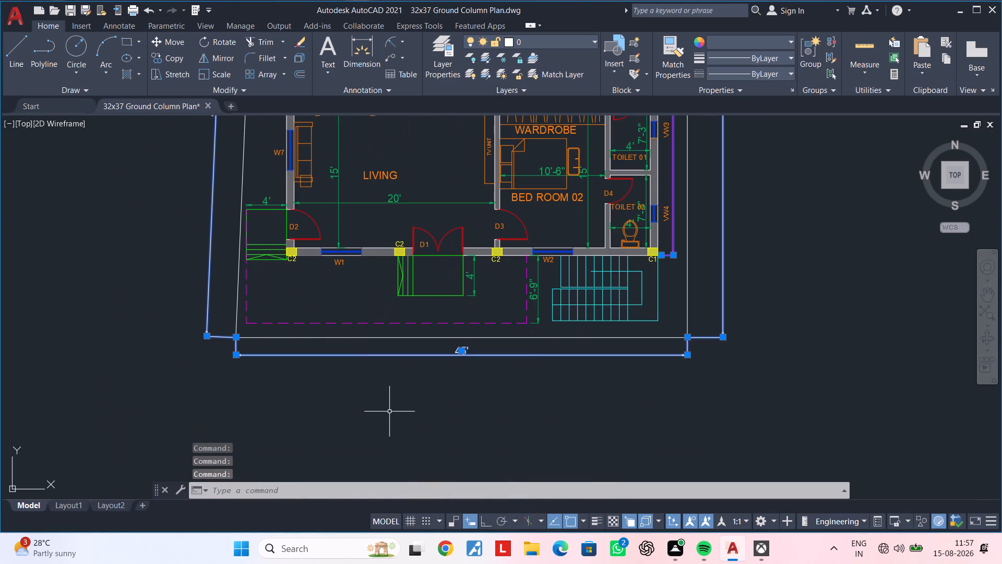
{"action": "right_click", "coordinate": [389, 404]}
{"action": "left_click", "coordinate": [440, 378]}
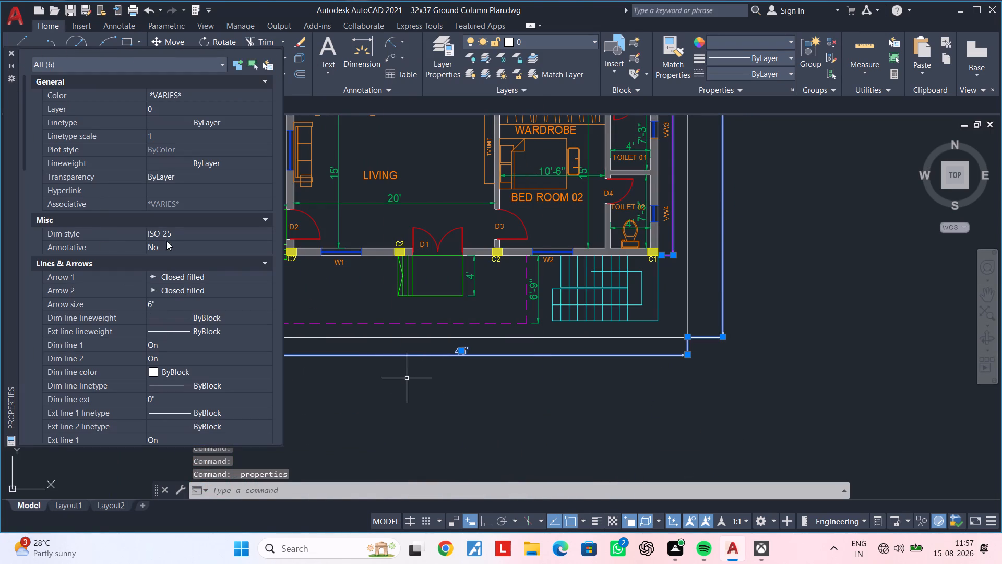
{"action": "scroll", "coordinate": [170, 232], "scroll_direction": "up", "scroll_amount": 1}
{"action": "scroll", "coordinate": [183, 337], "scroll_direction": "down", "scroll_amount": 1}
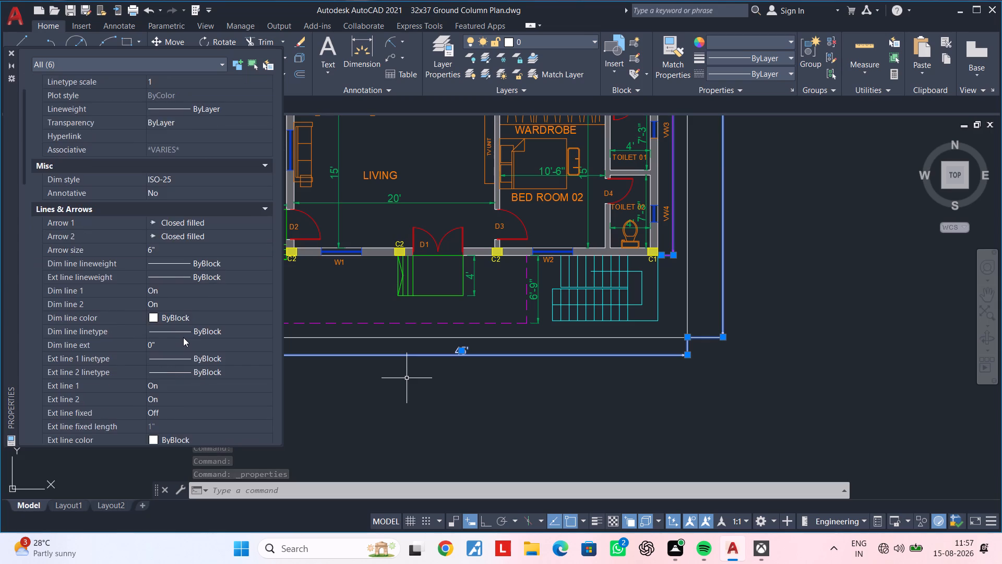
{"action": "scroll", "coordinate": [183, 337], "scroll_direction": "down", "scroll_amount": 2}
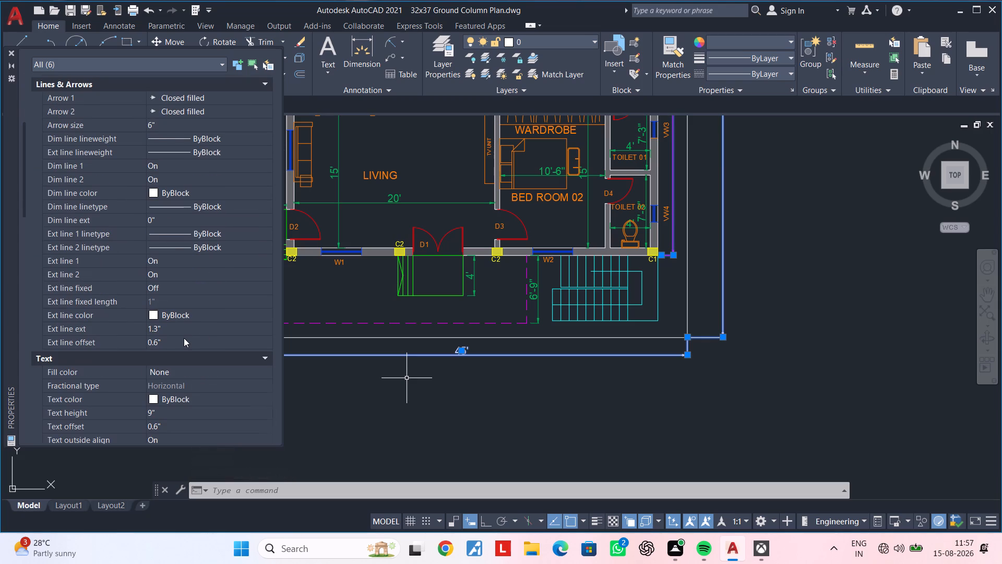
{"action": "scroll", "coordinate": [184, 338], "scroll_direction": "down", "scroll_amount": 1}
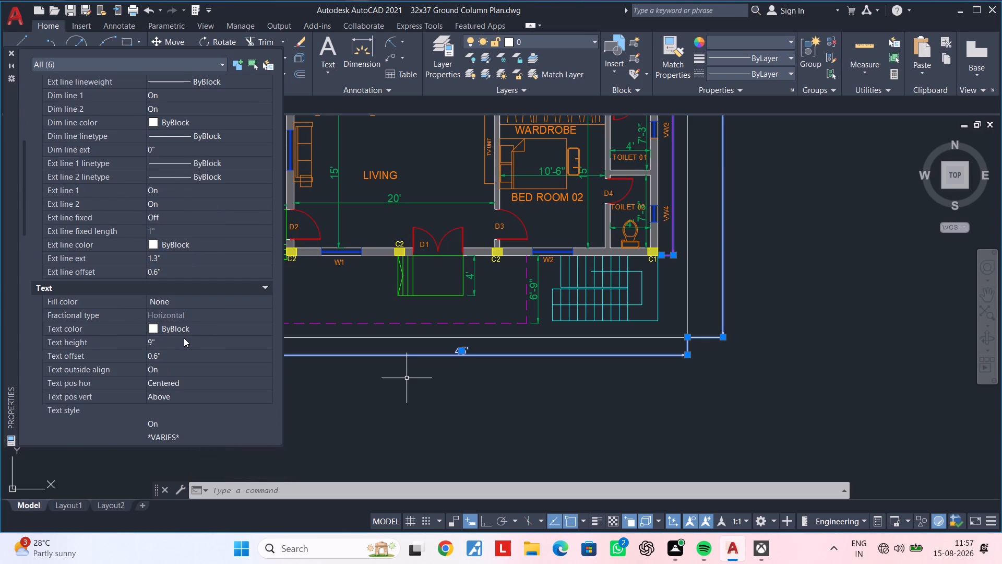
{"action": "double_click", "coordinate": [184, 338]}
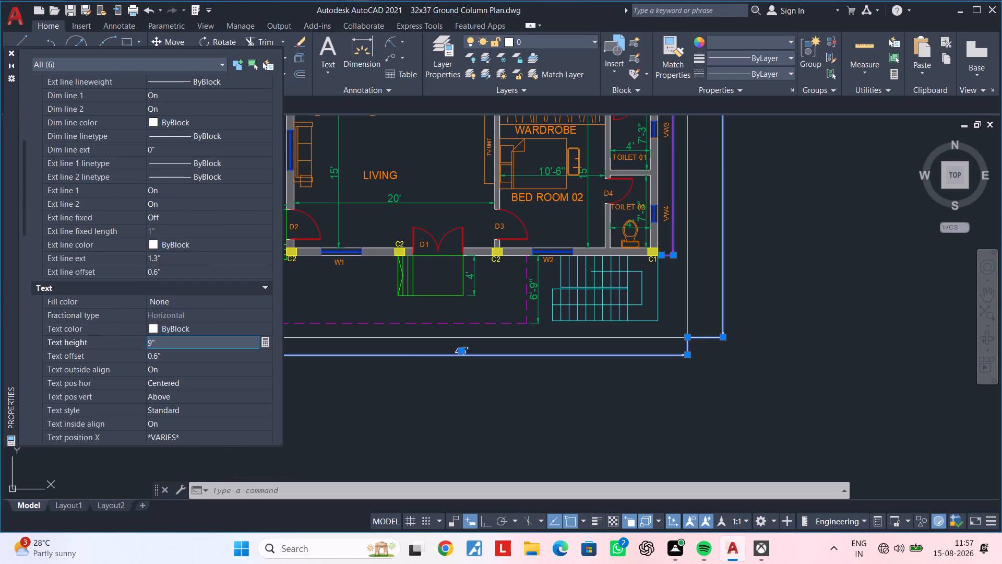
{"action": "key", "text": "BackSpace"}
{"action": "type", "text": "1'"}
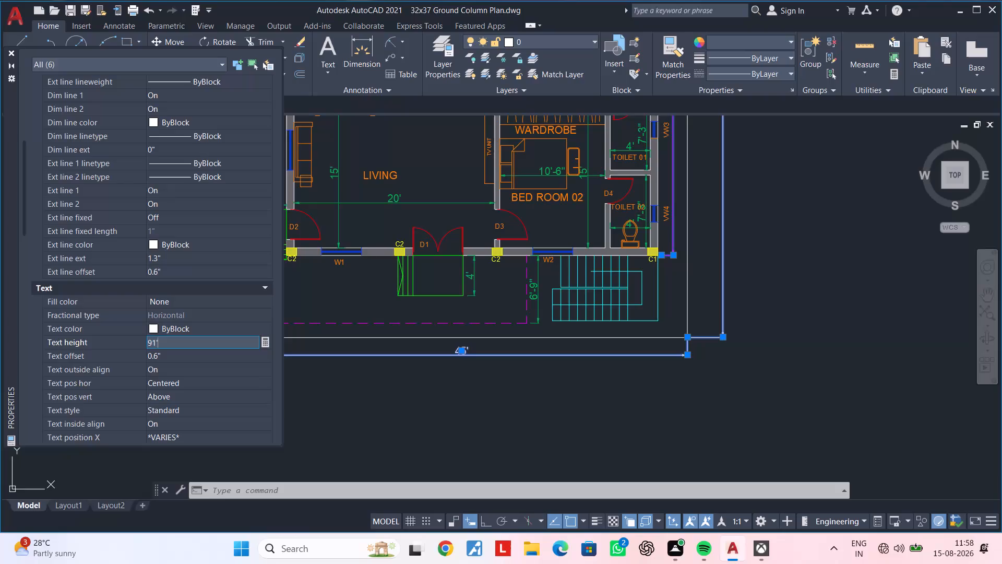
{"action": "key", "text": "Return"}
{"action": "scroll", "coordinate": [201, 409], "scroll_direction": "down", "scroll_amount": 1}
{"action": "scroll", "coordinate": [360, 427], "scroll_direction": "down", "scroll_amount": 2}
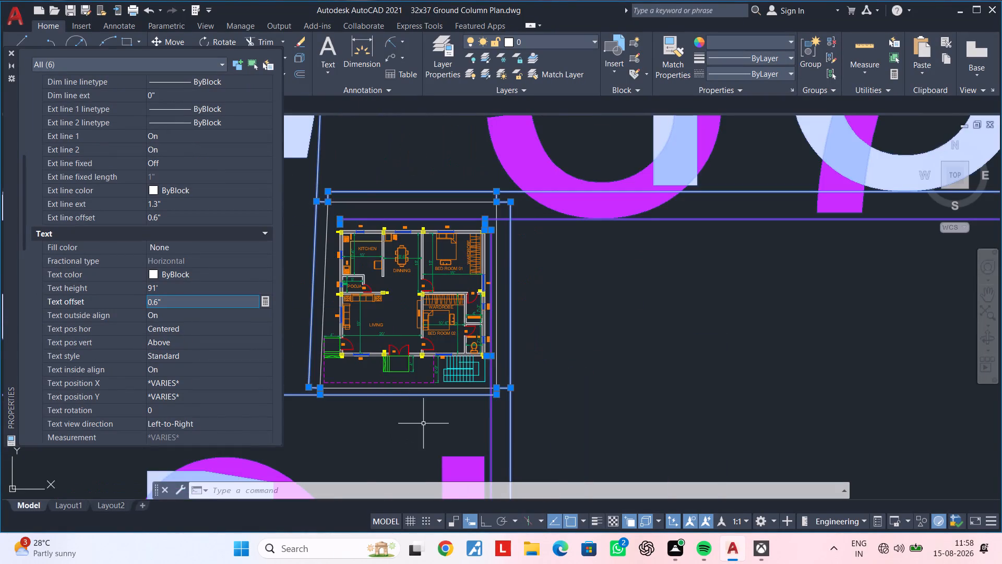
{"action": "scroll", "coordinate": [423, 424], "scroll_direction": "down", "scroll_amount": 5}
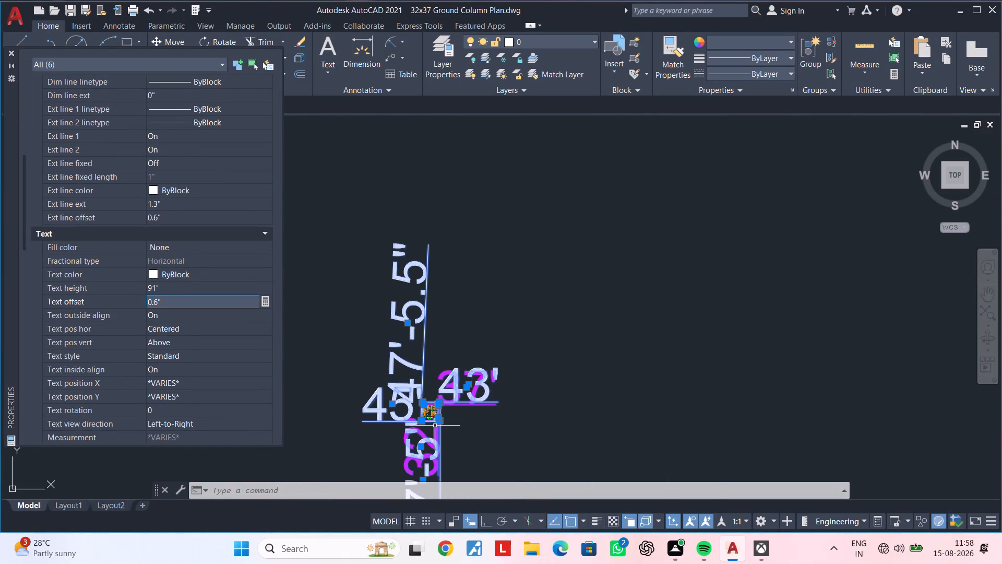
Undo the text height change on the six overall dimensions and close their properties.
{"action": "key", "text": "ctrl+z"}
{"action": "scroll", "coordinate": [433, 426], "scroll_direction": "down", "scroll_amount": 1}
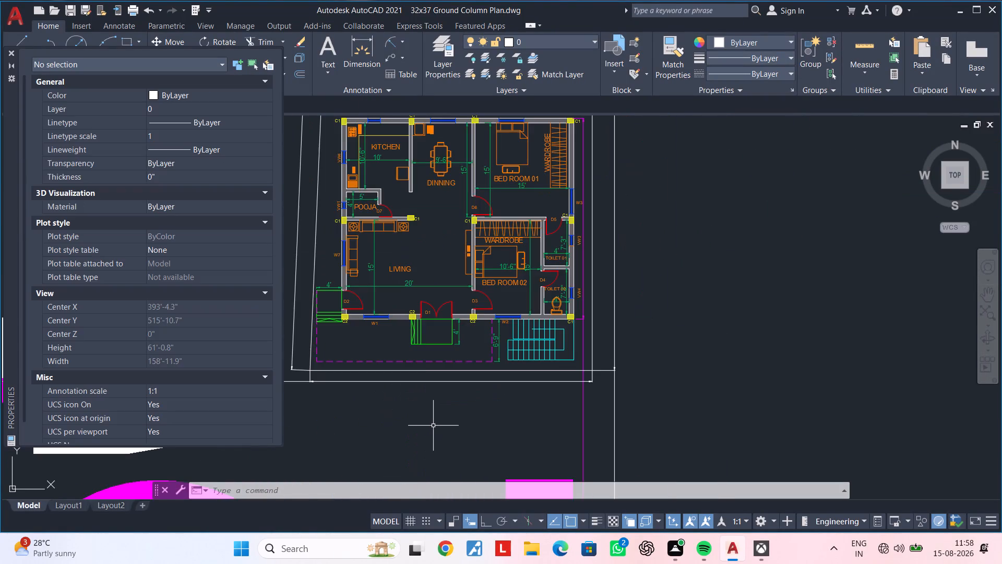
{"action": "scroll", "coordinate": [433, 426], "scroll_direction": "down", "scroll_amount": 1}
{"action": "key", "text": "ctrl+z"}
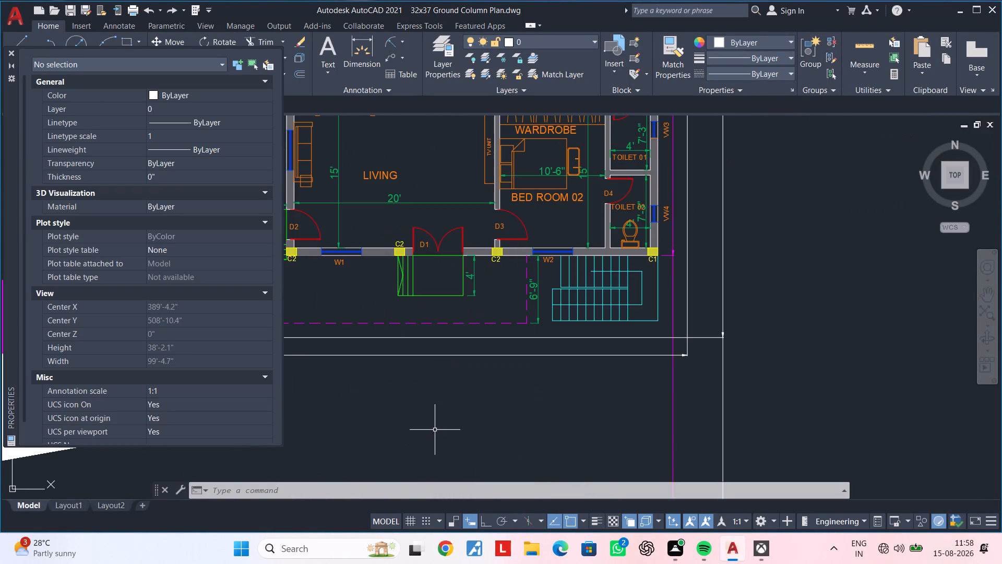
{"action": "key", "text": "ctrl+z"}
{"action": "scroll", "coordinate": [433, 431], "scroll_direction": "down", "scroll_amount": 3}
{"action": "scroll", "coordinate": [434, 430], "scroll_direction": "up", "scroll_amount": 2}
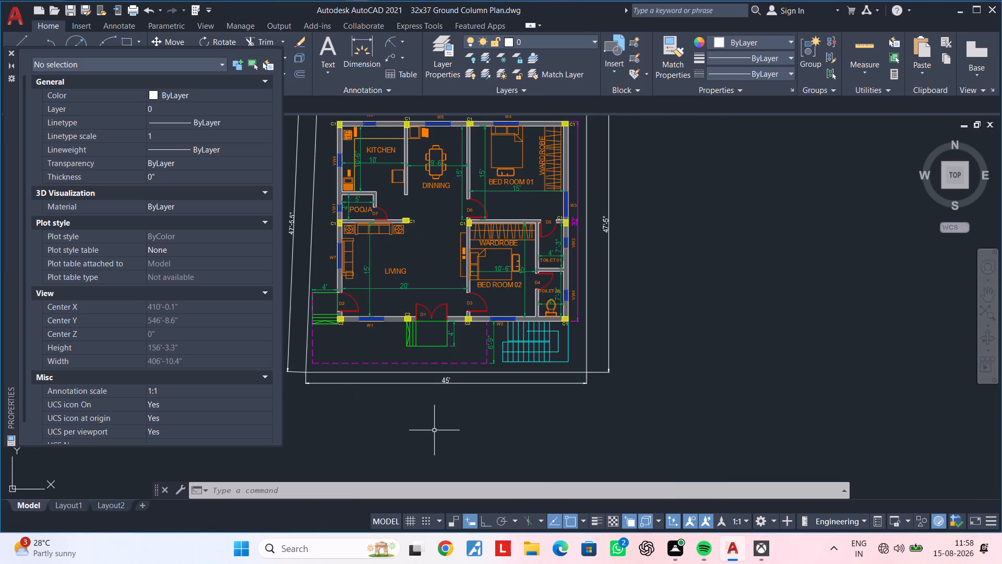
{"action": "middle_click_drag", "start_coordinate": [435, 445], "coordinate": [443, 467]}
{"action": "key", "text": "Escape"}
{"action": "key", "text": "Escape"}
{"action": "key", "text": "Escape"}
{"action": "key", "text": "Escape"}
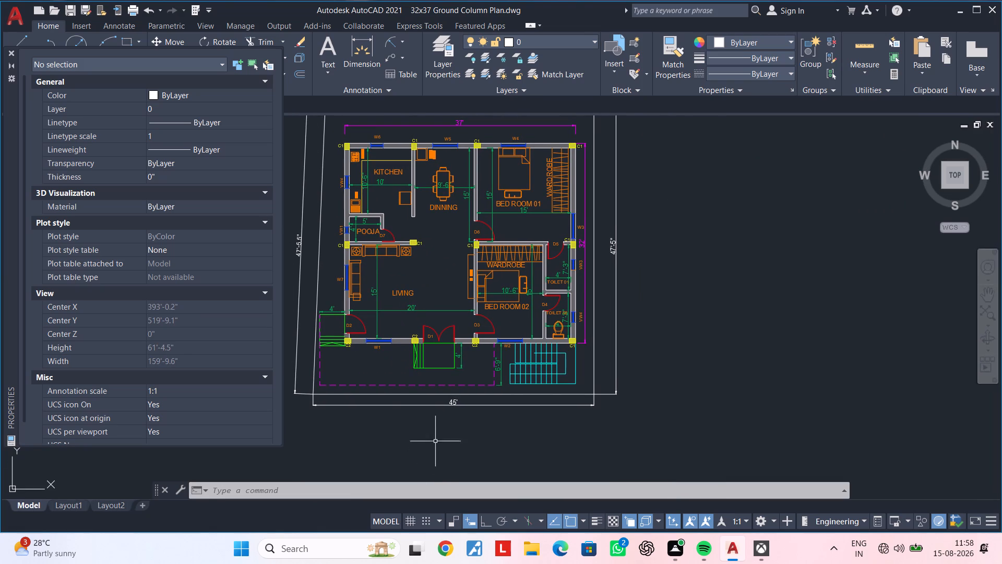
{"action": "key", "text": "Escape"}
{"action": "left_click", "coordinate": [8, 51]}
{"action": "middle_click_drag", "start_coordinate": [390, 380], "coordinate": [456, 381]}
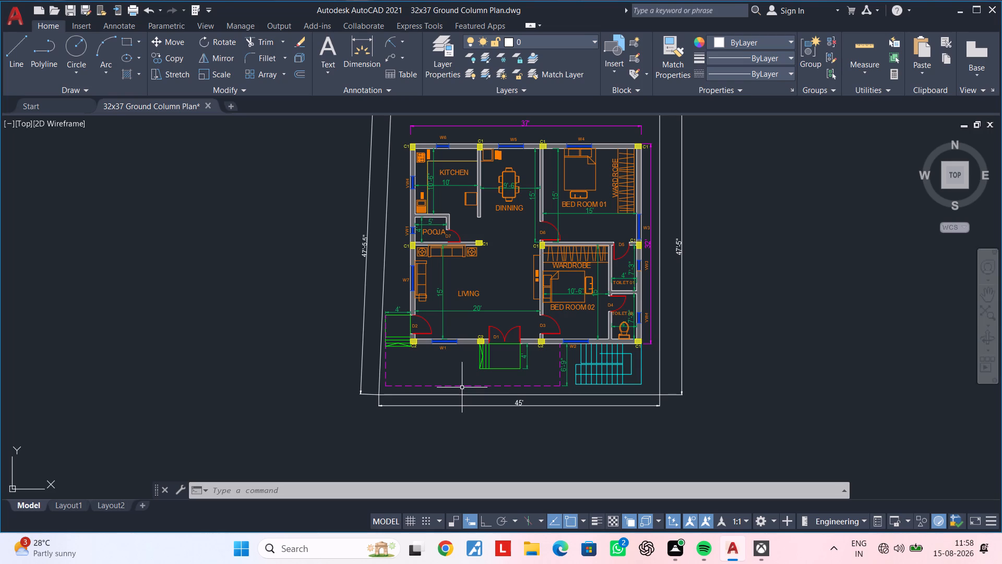
Set the text height of only the four white outline dimensions to 10".
{"action": "key", "text": "grave"}
{"action": "key", "text": "Escape"}
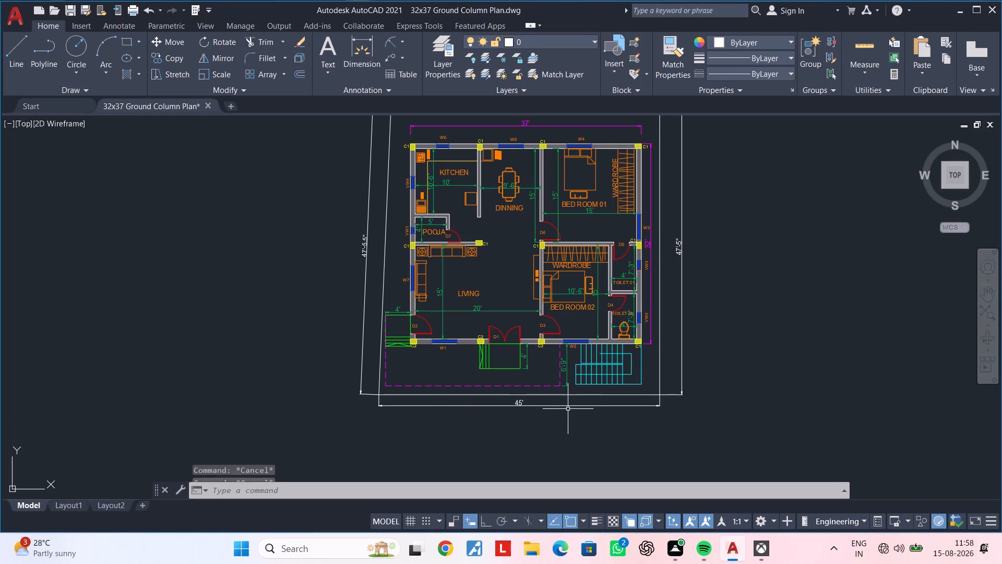
{"action": "key", "text": "Escape"}
{"action": "left_click", "coordinate": [567, 405]}
{"action": "left_click", "coordinate": [683, 289]}
{"action": "middle_click_drag", "start_coordinate": [715, 325], "coordinate": [718, 331]}
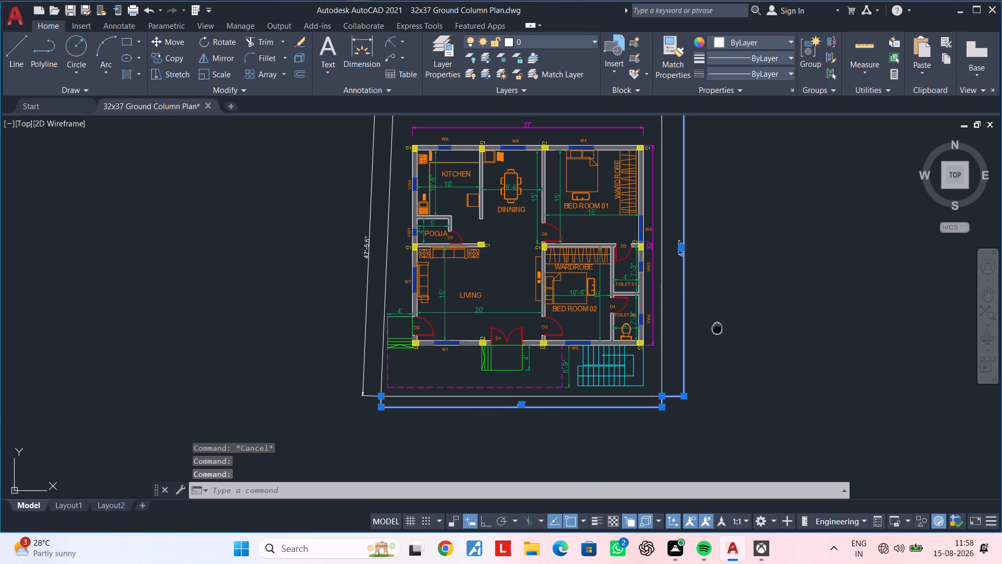
{"action": "middle_click_drag", "start_coordinate": [718, 331], "coordinate": [707, 438]}
{"action": "left_click", "coordinate": [361, 332]}
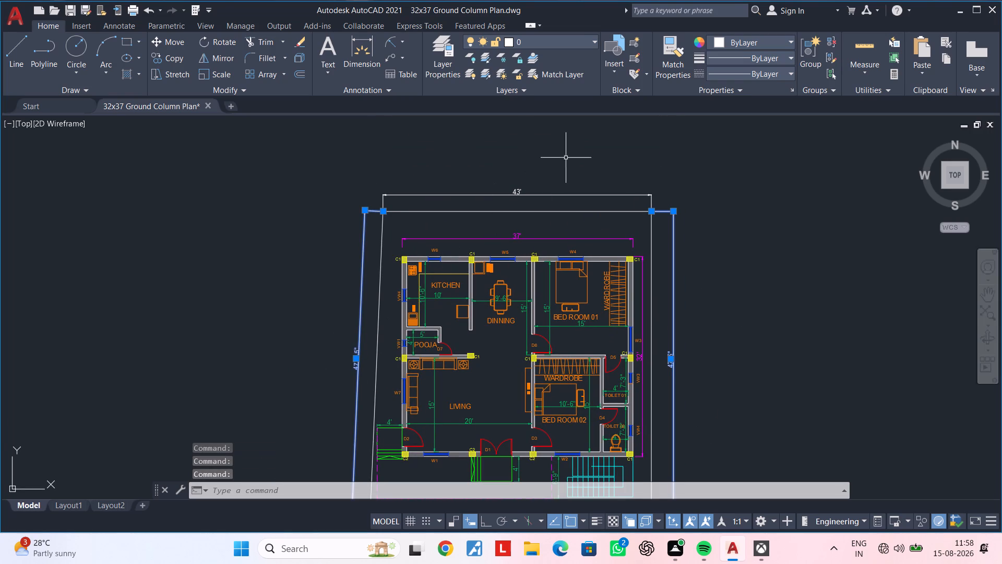
{"action": "left_click", "coordinate": [541, 192]}
{"action": "left_click", "coordinate": [539, 197]}
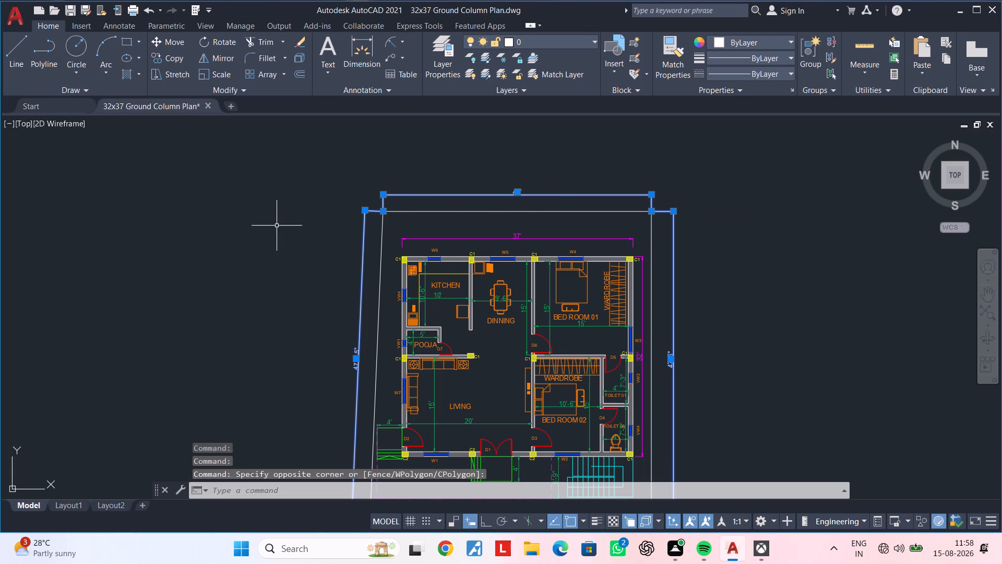
{"action": "right_click", "coordinate": [156, 240]}
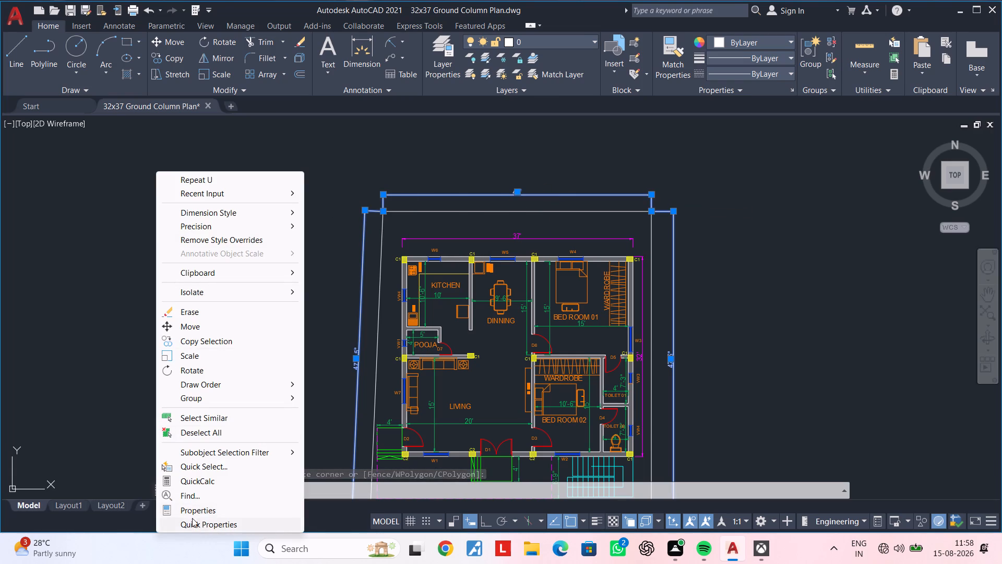
{"action": "left_click", "coordinate": [194, 513]}
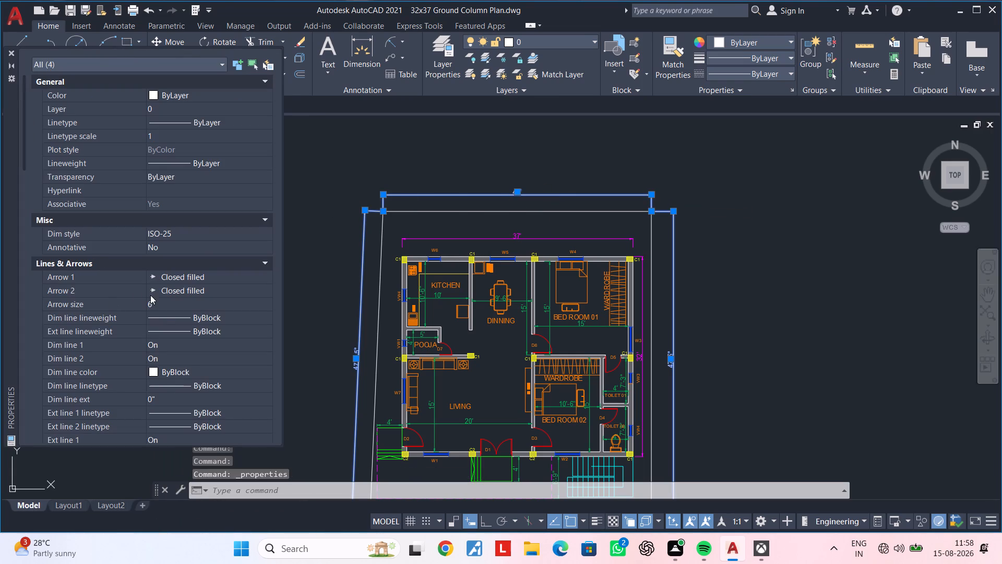
{"action": "scroll", "coordinate": [162, 313], "scroll_direction": "down", "scroll_amount": 2}
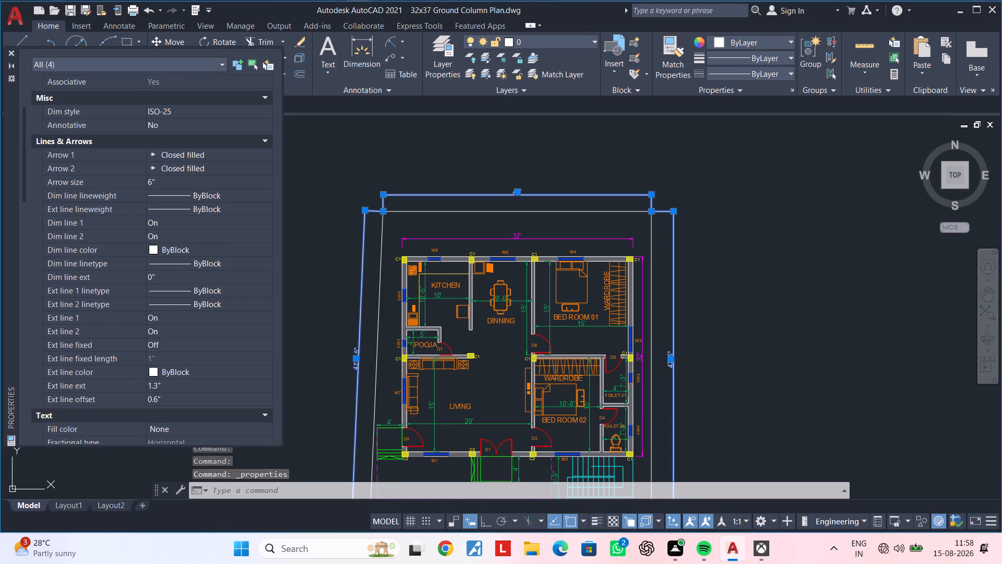
{"action": "scroll", "coordinate": [147, 353], "scroll_direction": "down", "scroll_amount": 2}
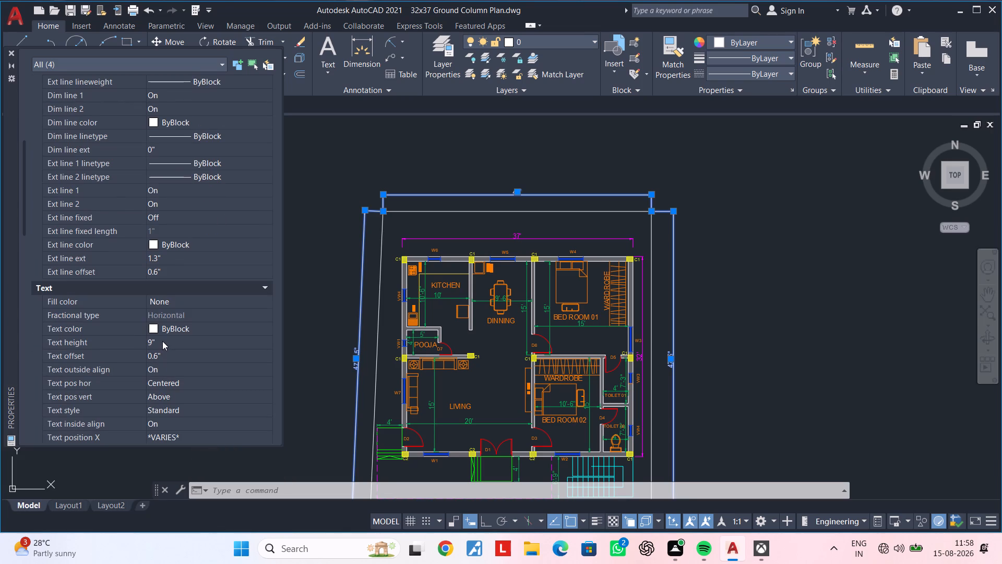
{"action": "double_click", "coordinate": [162, 341]}
{"action": "key", "text": "BackSpace"}
{"action": "key", "text": "BackSpace"}
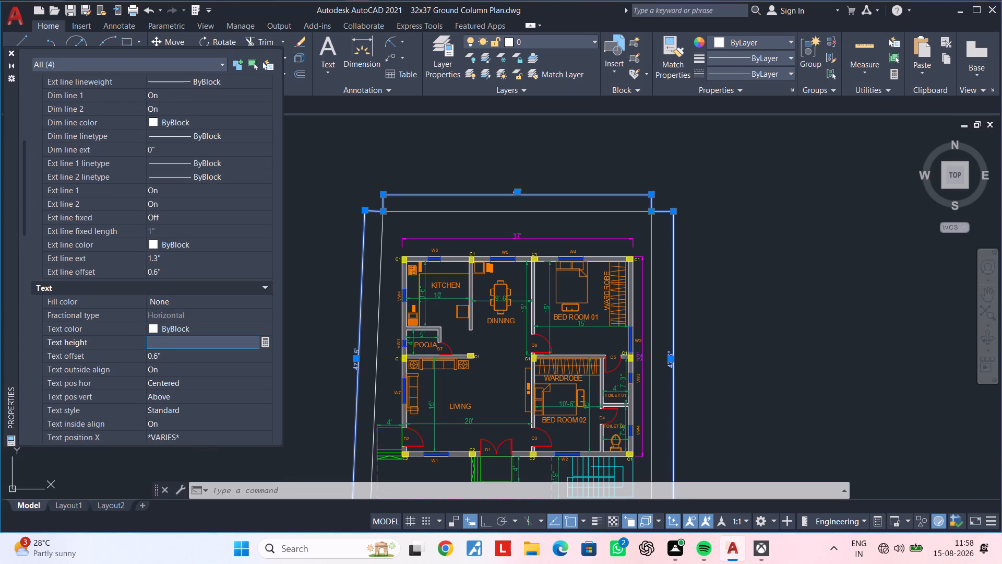
{"action": "type", "text": "10\""}
{"action": "key", "text": "Return"}
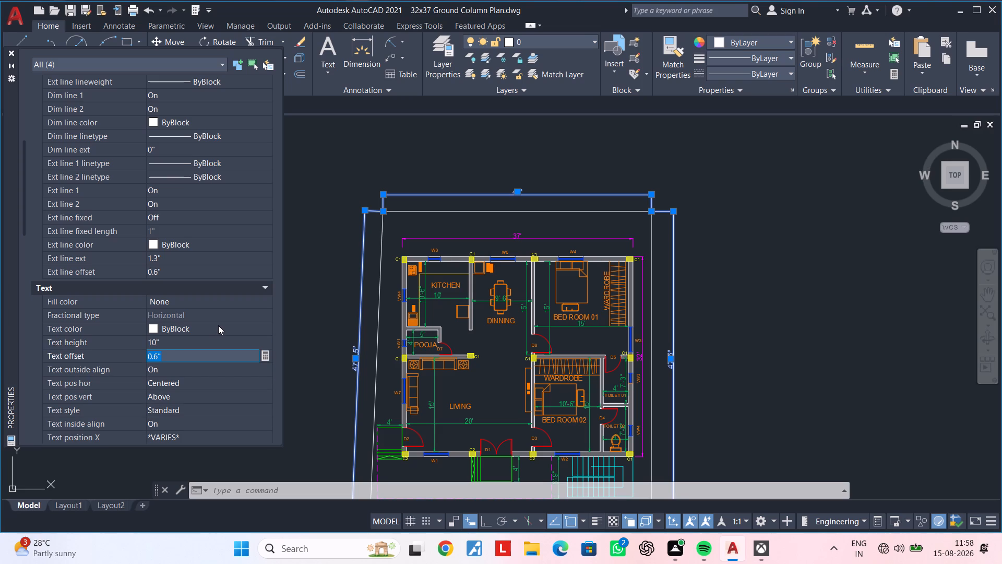
Change the text height of the four selected outline dimensions to 1".
{"action": "left_click", "coordinate": [190, 343]}
{"action": "key", "text": "BackSpace"}
{"action": "key", "text": "1"}
{"action": "key", "text": "Return"}
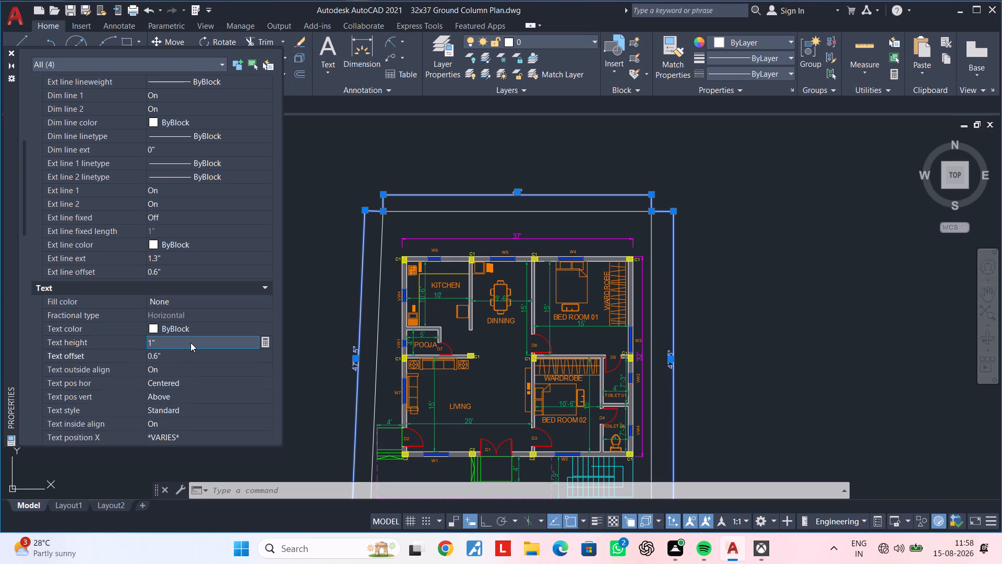
Set the text height of the four selected white outline dimensions to 1' and close their properties.
{"action": "scroll", "coordinate": [316, 338], "scroll_direction": "down", "scroll_amount": 2}
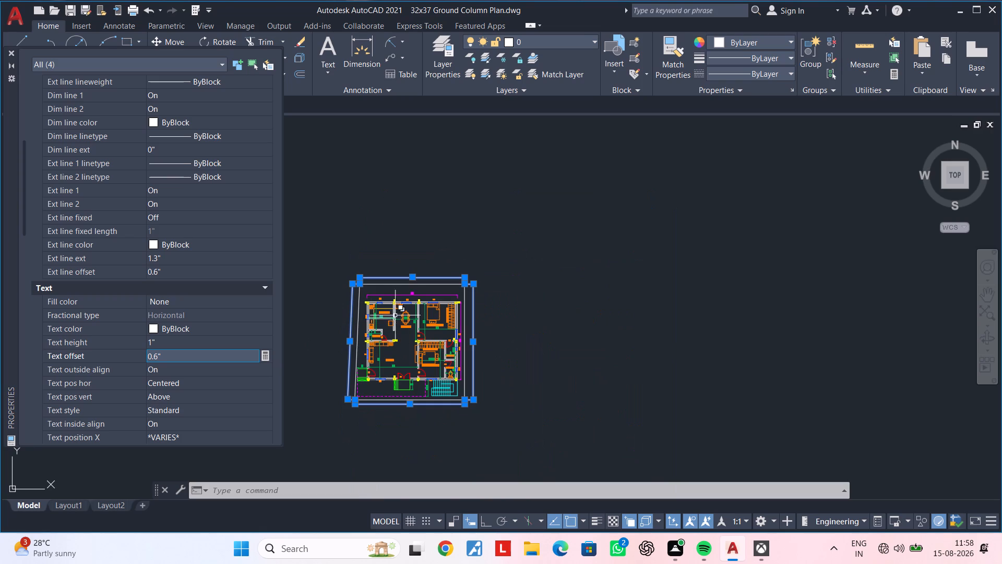
{"action": "scroll", "coordinate": [399, 315], "scroll_direction": "up", "scroll_amount": 1}
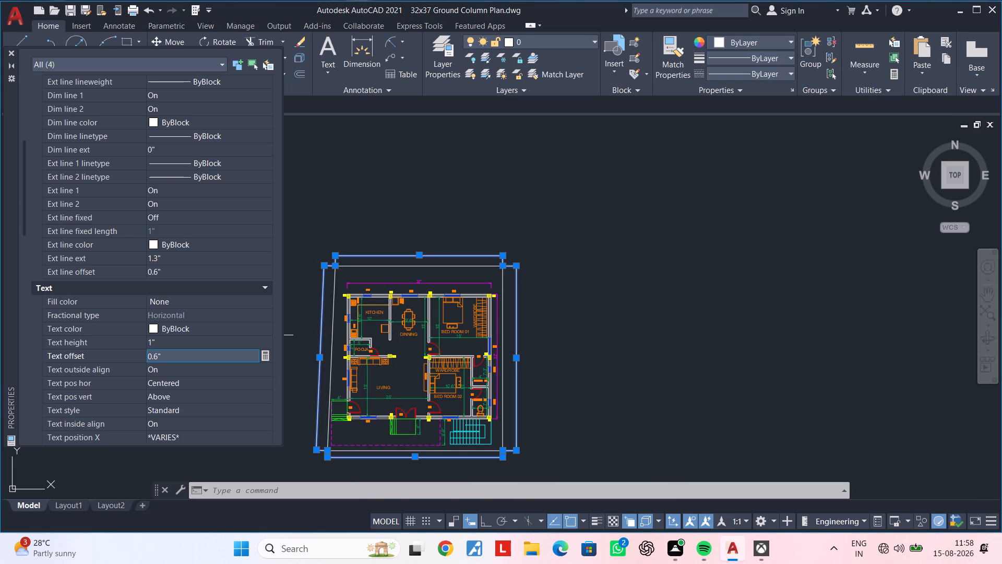
{"action": "left_click", "coordinate": [168, 340]}
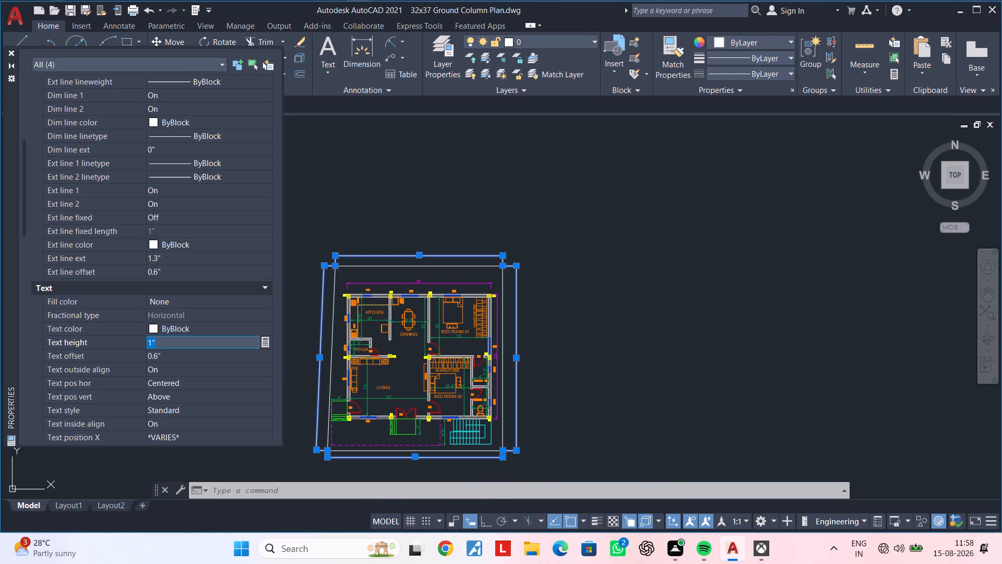
{"action": "key", "text": "BackSpace"}
{"action": "type", "text": "1'"}
{"action": "key", "text": "Return"}
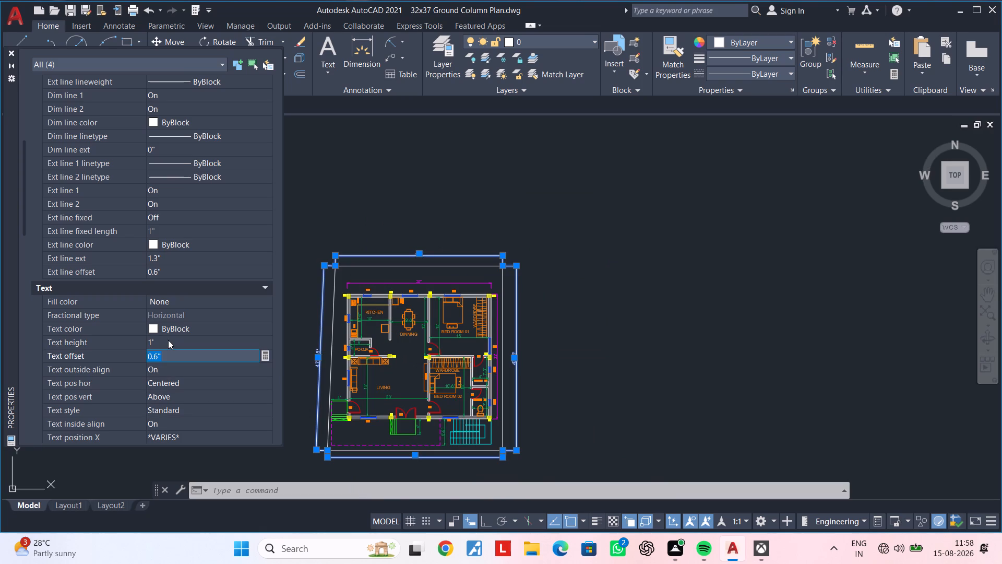
{"action": "scroll", "coordinate": [272, 362], "scroll_direction": "down", "scroll_amount": 1}
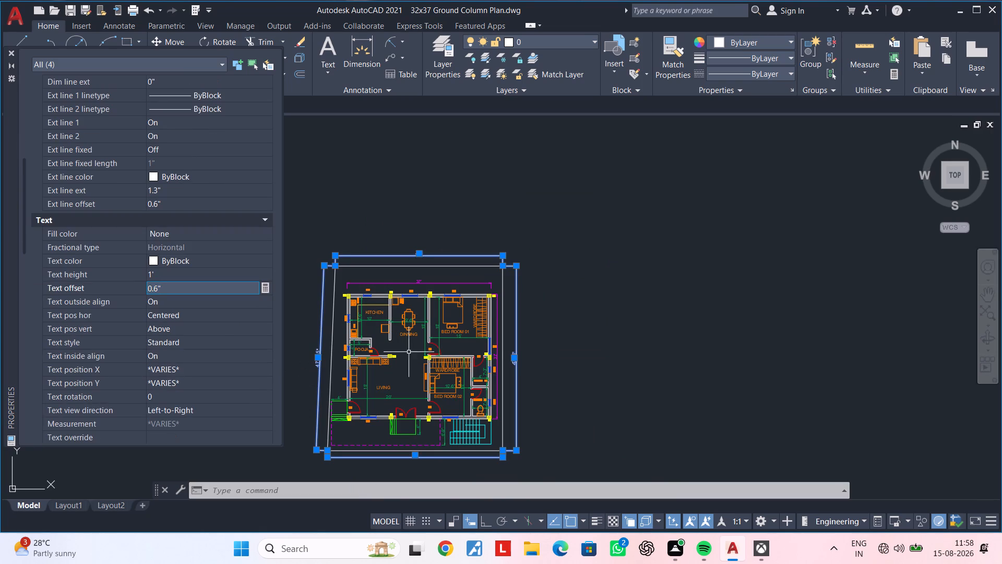
{"action": "key", "text": "Escape"}
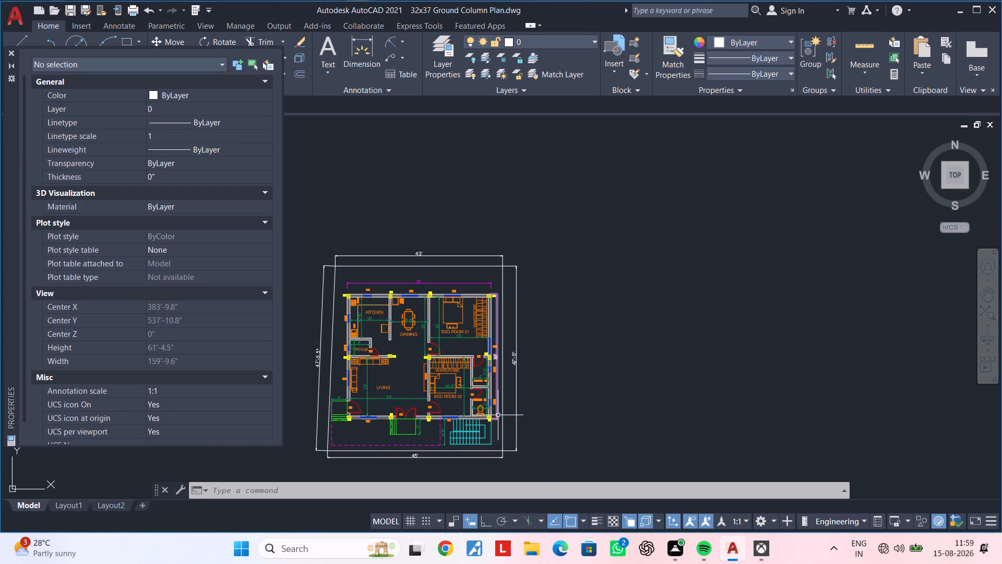
{"action": "scroll", "coordinate": [498, 415], "scroll_direction": "up", "scroll_amount": 2}
{"action": "scroll", "coordinate": [529, 413], "scroll_direction": "down", "scroll_amount": 2}
{"action": "middle_click_drag", "start_coordinate": [533, 410], "coordinate": [579, 366]}
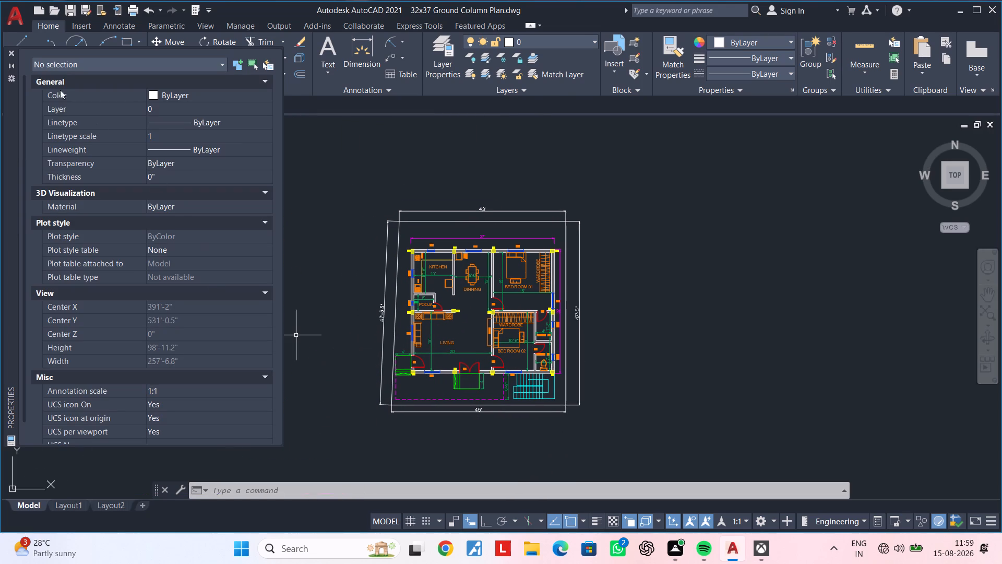
{"action": "left_click", "coordinate": [12, 55]}
Save the 32x37 Ground Column Plan drawing with the whole plan and its dimensioned outline in view.
{"action": "scroll", "coordinate": [445, 270], "scroll_direction": "up", "scroll_amount": 2}
{"action": "middle_click_drag", "start_coordinate": [470, 299], "coordinate": [383, 219]}
{"action": "scroll", "coordinate": [391, 220], "scroll_direction": "down", "scroll_amount": 1}
{"action": "middle_click_drag", "start_coordinate": [393, 225], "coordinate": [394, 264]}
{"action": "middle_click_drag", "start_coordinate": [398, 260], "coordinate": [402, 255]}
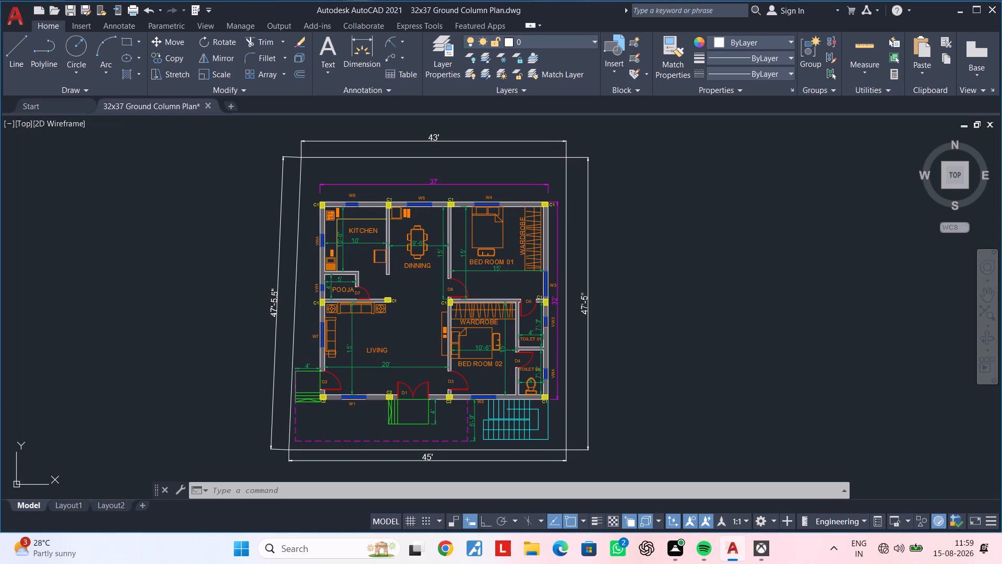
{"action": "key", "text": "ctrl+s"}
{"action": "key", "text": "ctrl+s"}
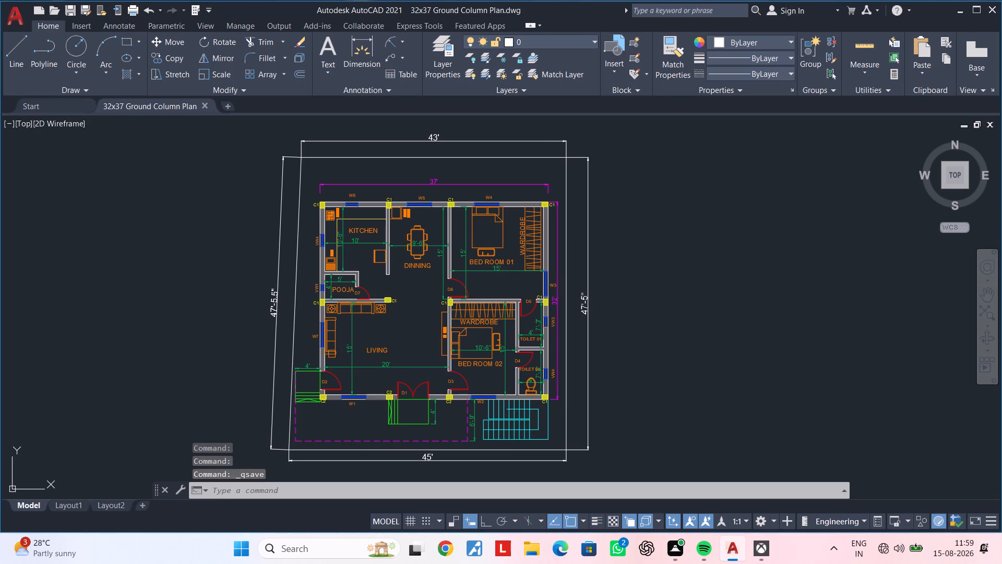
{"action": "key", "text": "ctrl+s"}
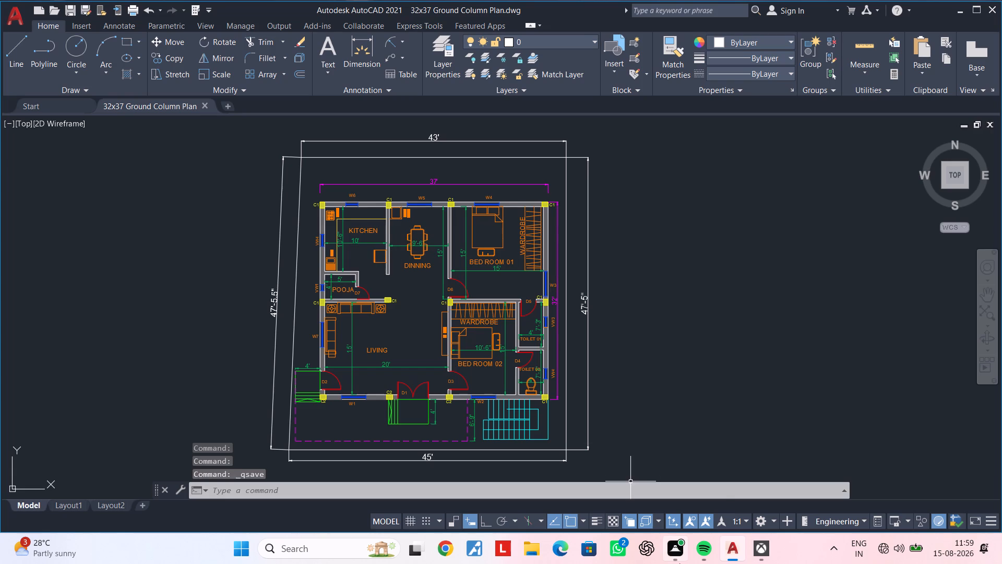
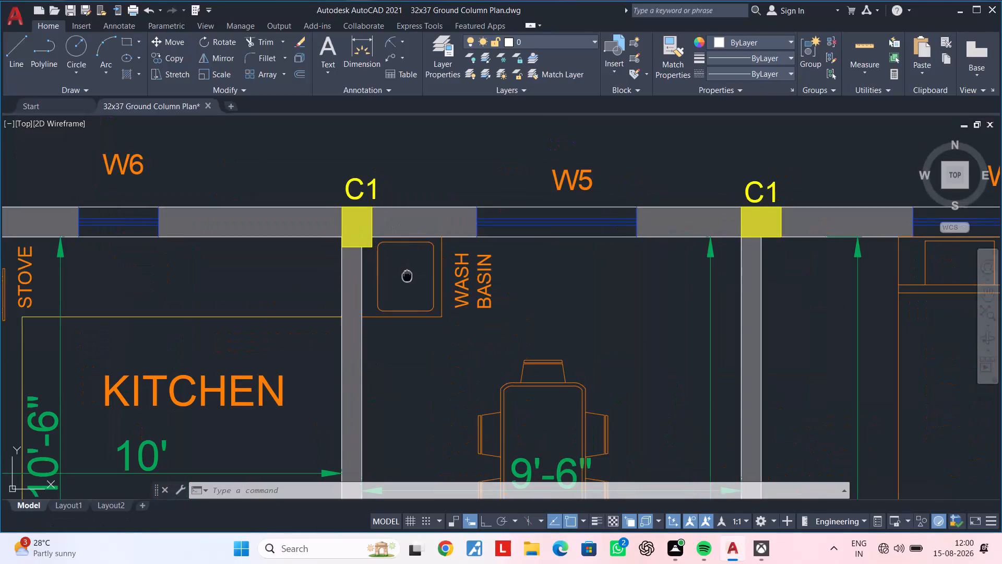
Open DesignCenter and look through the blocks in Kitchens.dwg for a wash basin fitting.
{"action": "key", "text": "Escape"}
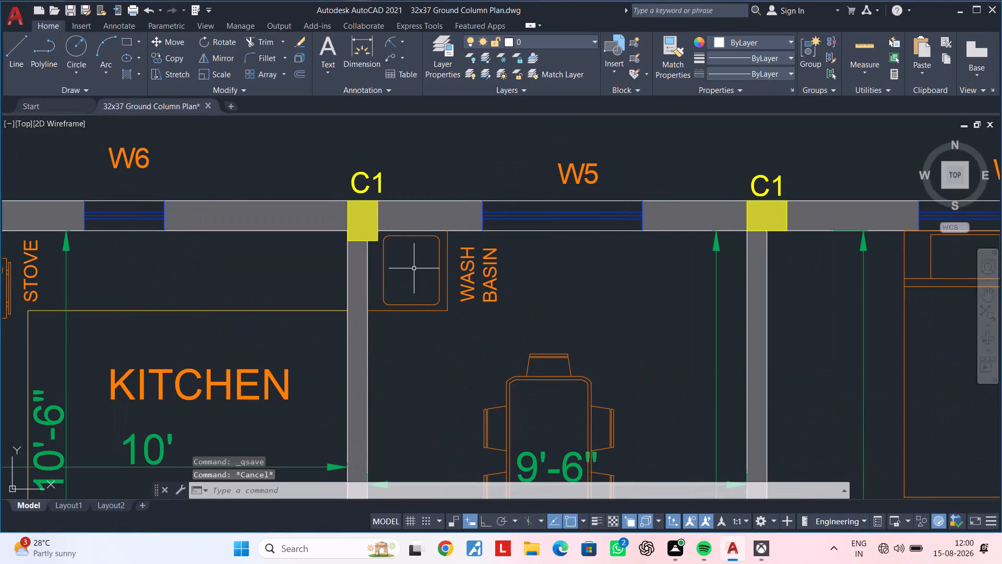
{"action": "key", "text": "Escape"}
{"action": "key", "text": "Escape"}
{"action": "key", "text": "a"}
{"action": "key", "text": "d"}
{"action": "key", "text": "c"}
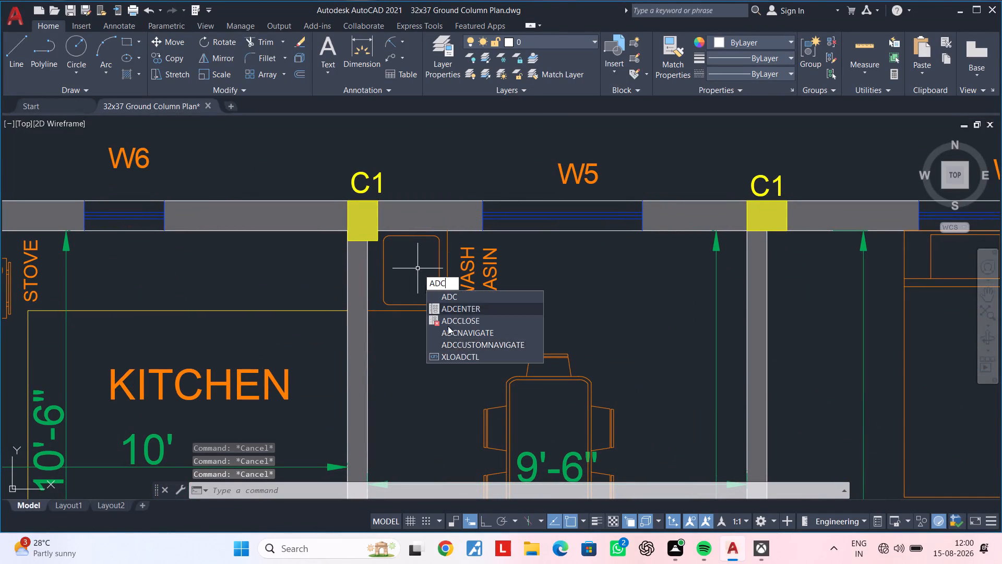
{"action": "left_click", "coordinate": [461, 308]}
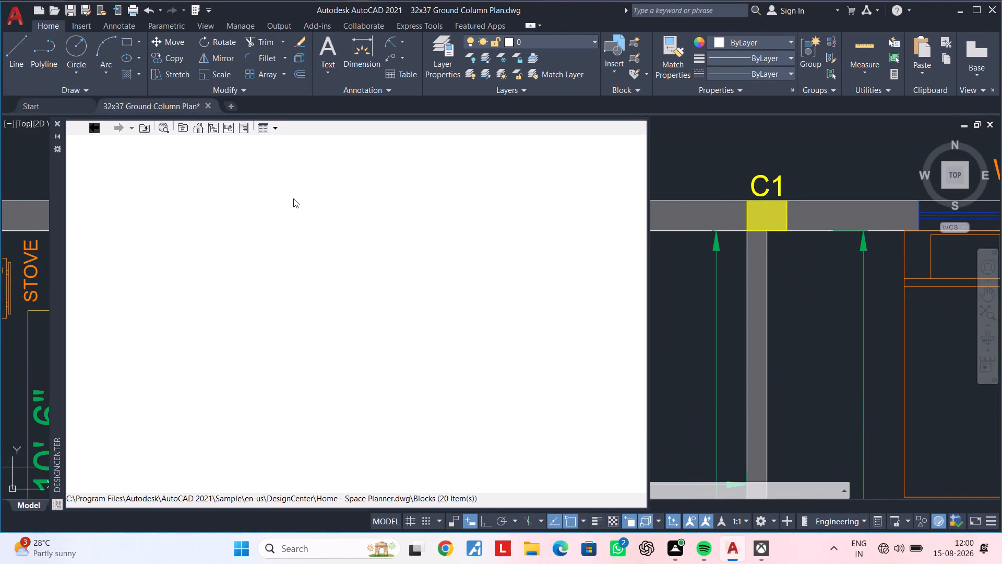
{"action": "left_click", "coordinate": [92, 128]}
{"action": "left_click", "coordinate": [94, 128]}
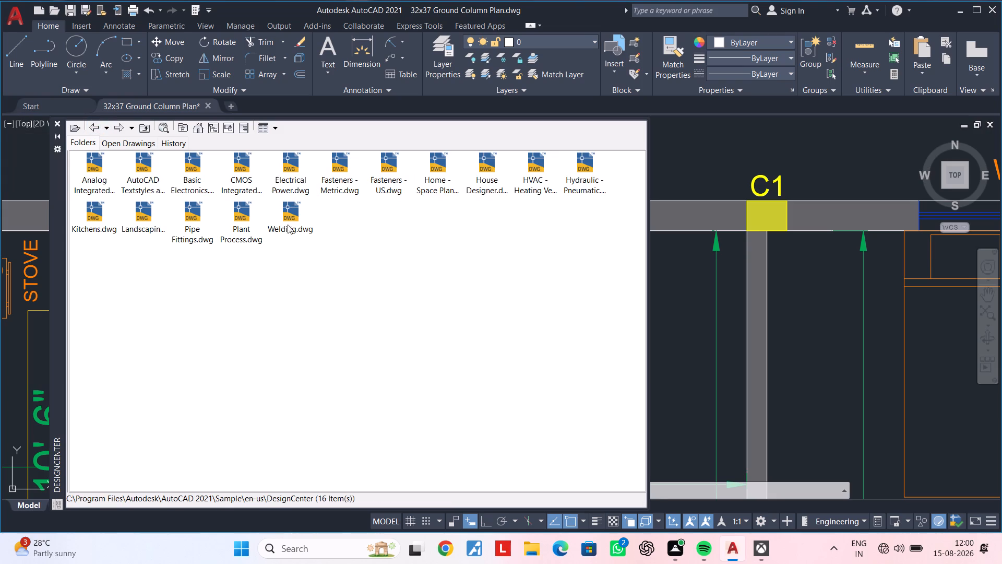
{"action": "double_click", "coordinate": [102, 218]}
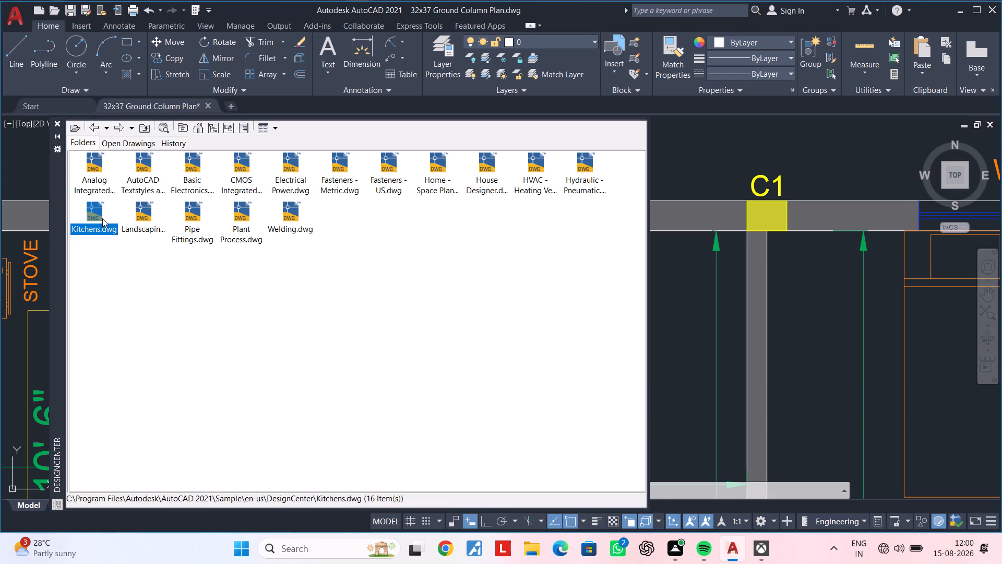
{"action": "double_click", "coordinate": [91, 164]}
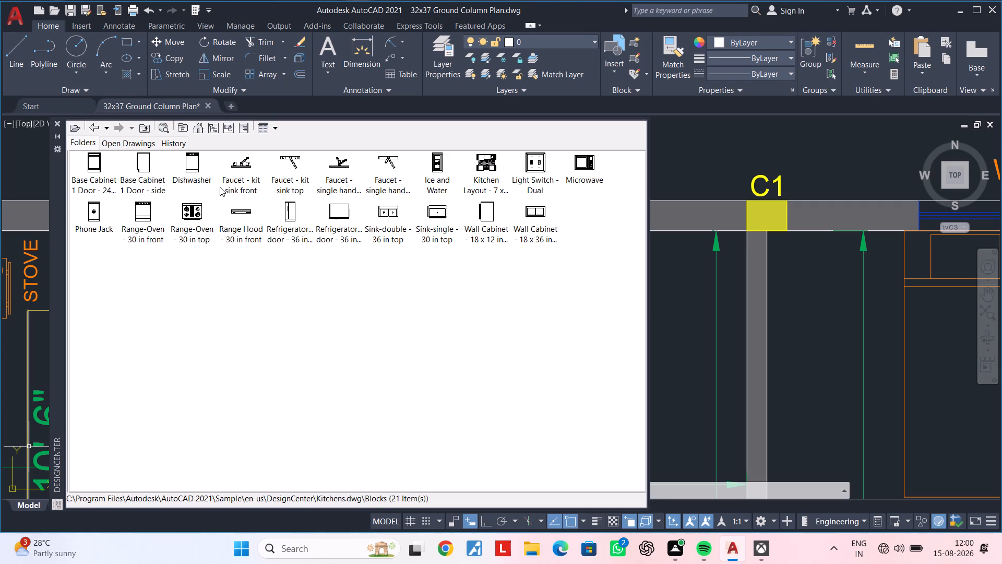
Insert the side-view bathroom faucet block from House Designer.dwg into the open dining area near column C1, and close DesignCenter.
{"action": "left_click", "coordinate": [93, 129]}
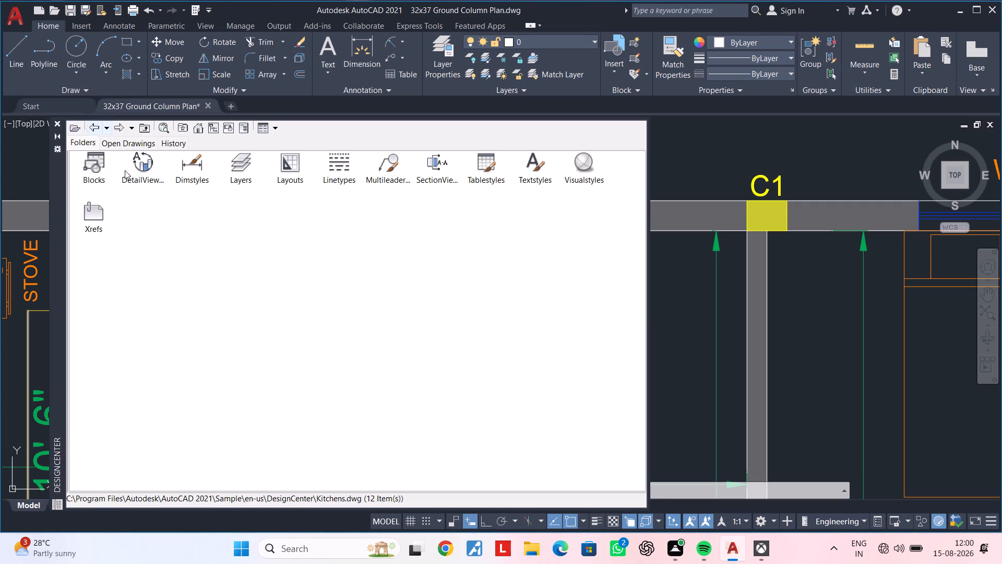
{"action": "left_click", "coordinate": [94, 126]}
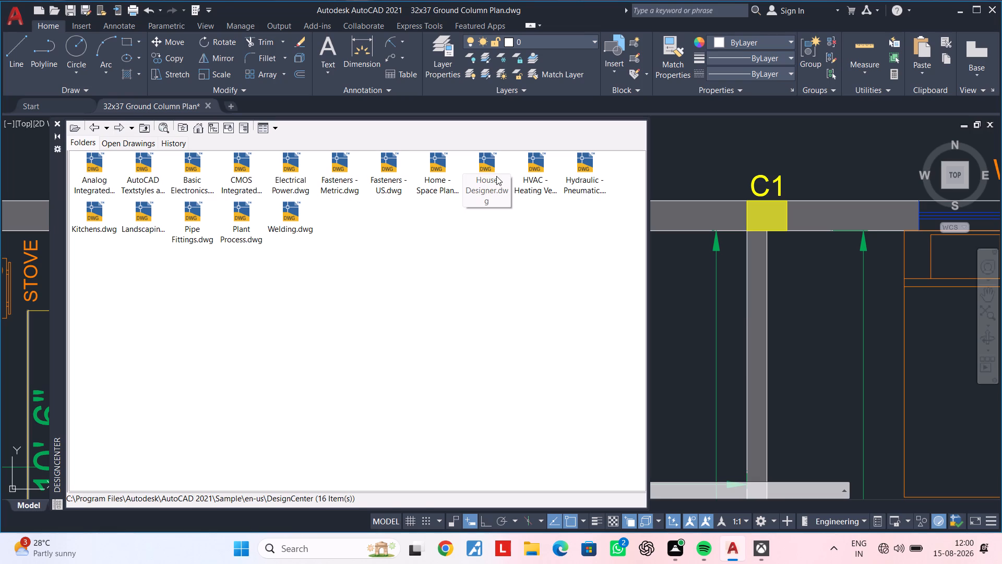
{"action": "double_click", "coordinate": [493, 175]}
{"action": "double_click", "coordinate": [104, 166]}
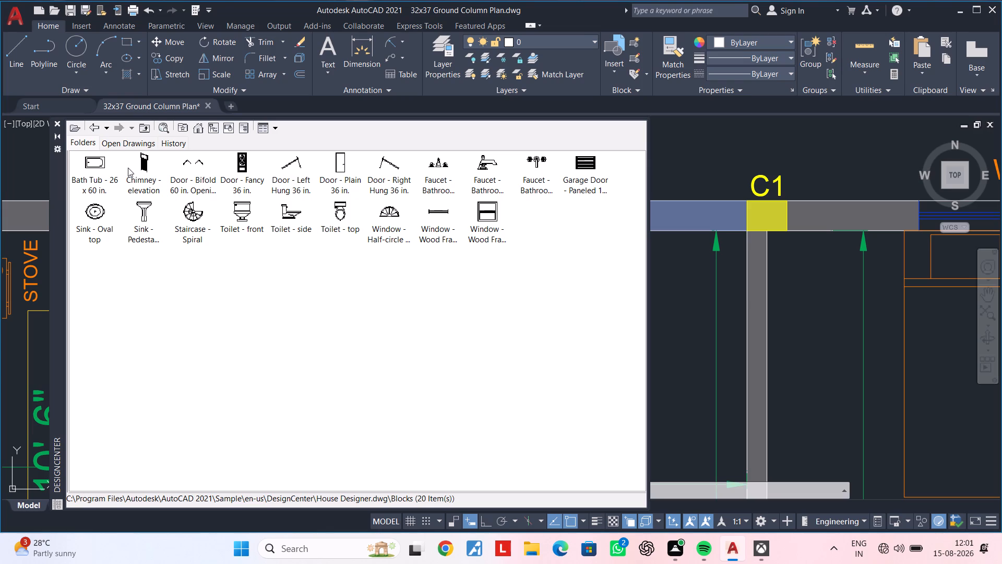
{"action": "left_click", "coordinate": [485, 164]}
{"action": "left_click_drag", "start_coordinate": [485, 164], "coordinate": [676, 276]}
{"action": "left_click", "coordinate": [676, 276]}
{"action": "key", "text": "Escape"}
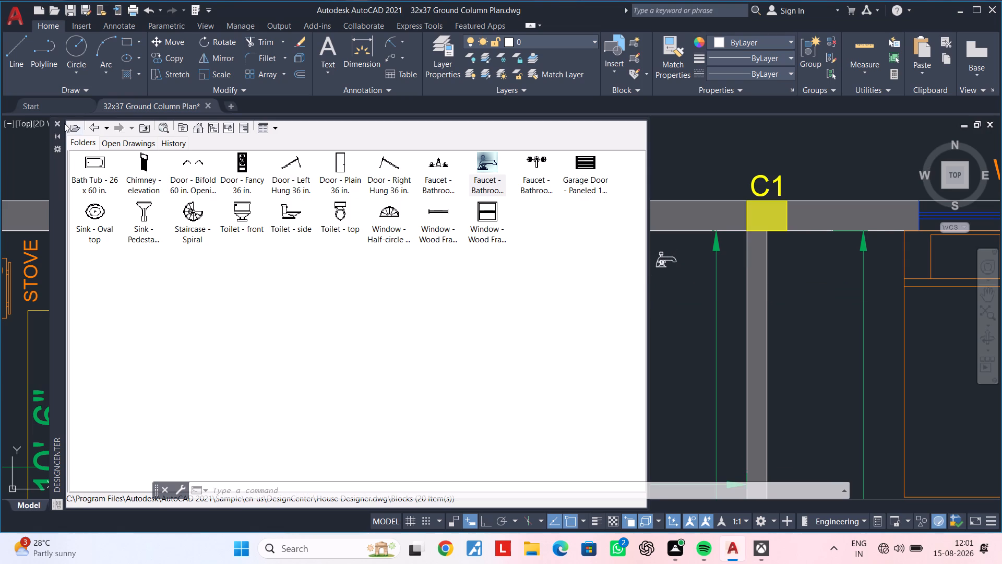
{"action": "left_click", "coordinate": [58, 124]}
Rotate the inserted faucet block by 90° with Ortho on, using a base point just beside it.
{"action": "middle_click_drag", "start_coordinate": [586, 278], "coordinate": [469, 253]}
{"action": "key", "text": "Escape"}
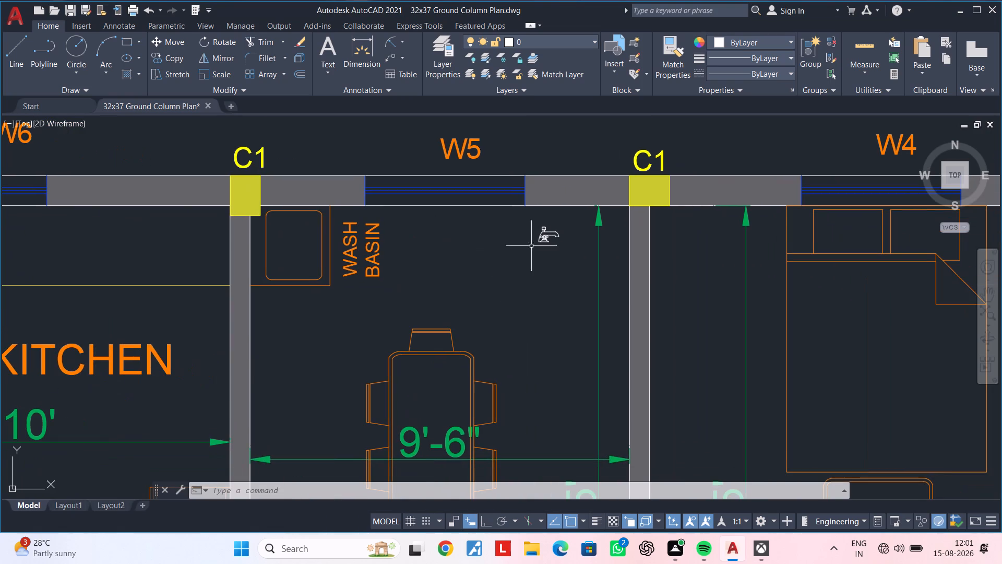
{"action": "scroll", "coordinate": [542, 243], "scroll_direction": "up", "scroll_amount": 1}
{"action": "left_click", "coordinate": [579, 213]}
{"action": "left_click", "coordinate": [501, 266]}
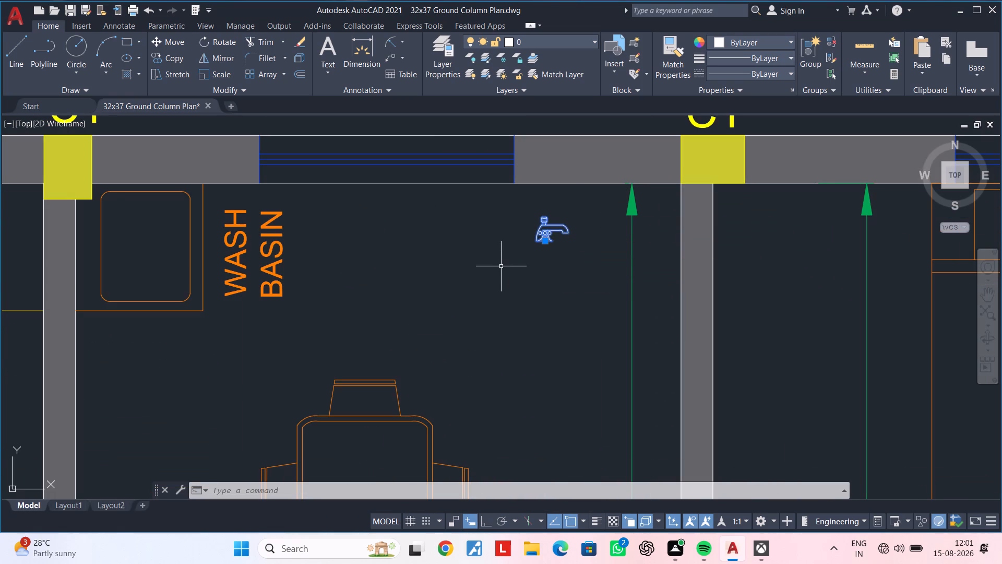
{"action": "type", "text": "RO"}
{"action": "key", "text": "space"}
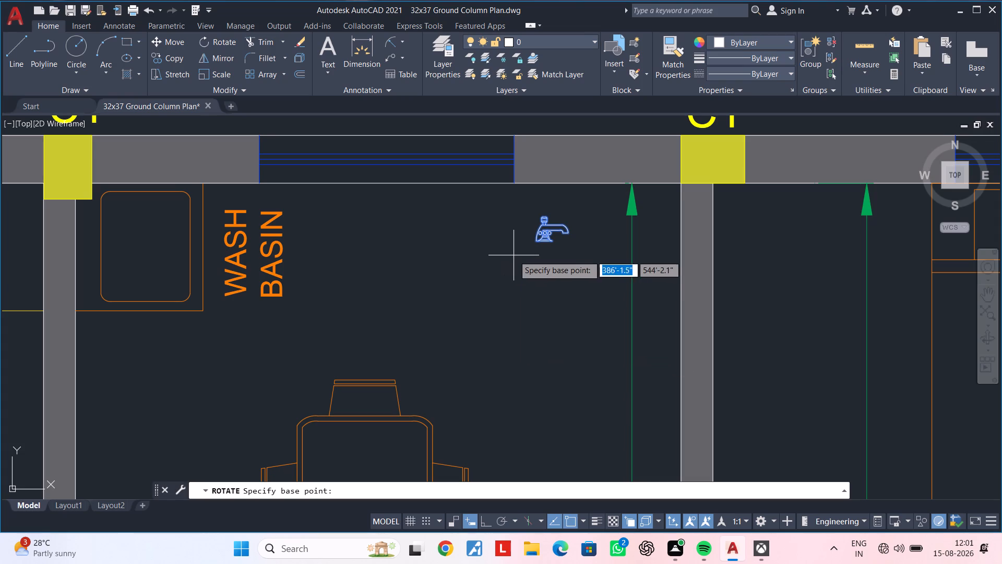
{"action": "left_click", "coordinate": [489, 526]}
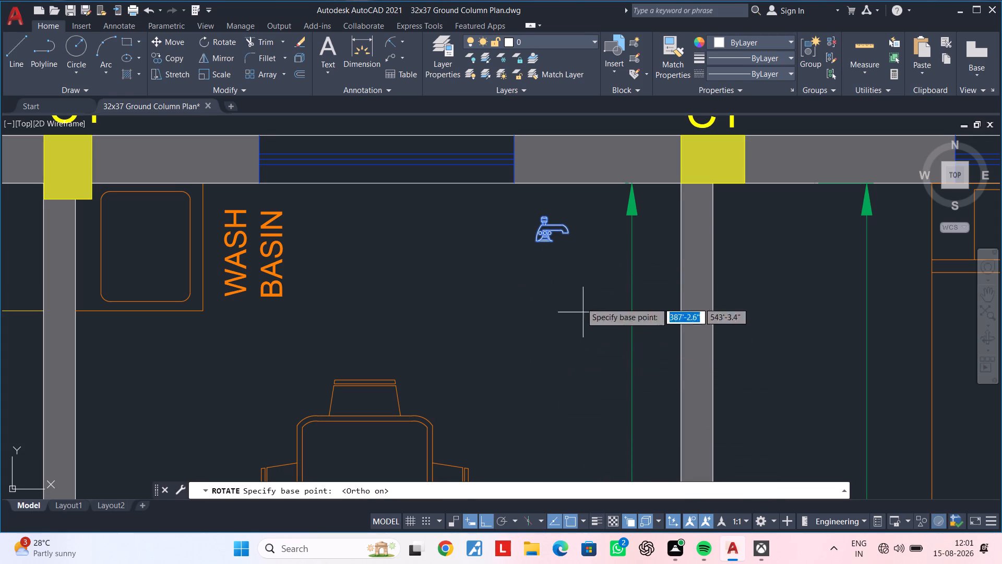
{"action": "left_click", "coordinate": [574, 266]}
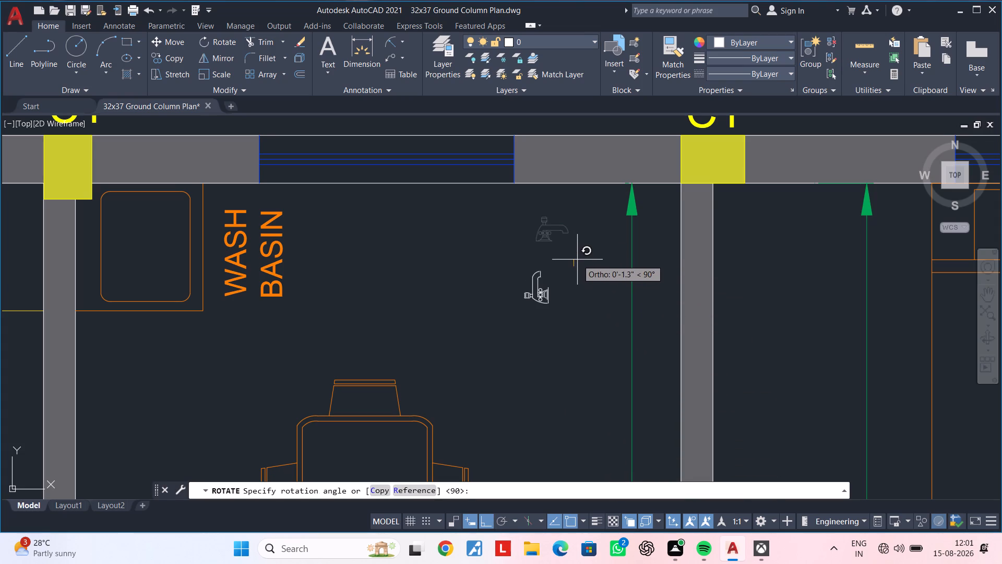
{"action": "left_click", "coordinate": [577, 260]}
{"action": "key", "text": "Escape"}
Move the rotated faucet freely, with Ortho off, from the dining area to the wash basin beside the kitchen wall.
{"action": "left_click", "coordinate": [577, 245]}
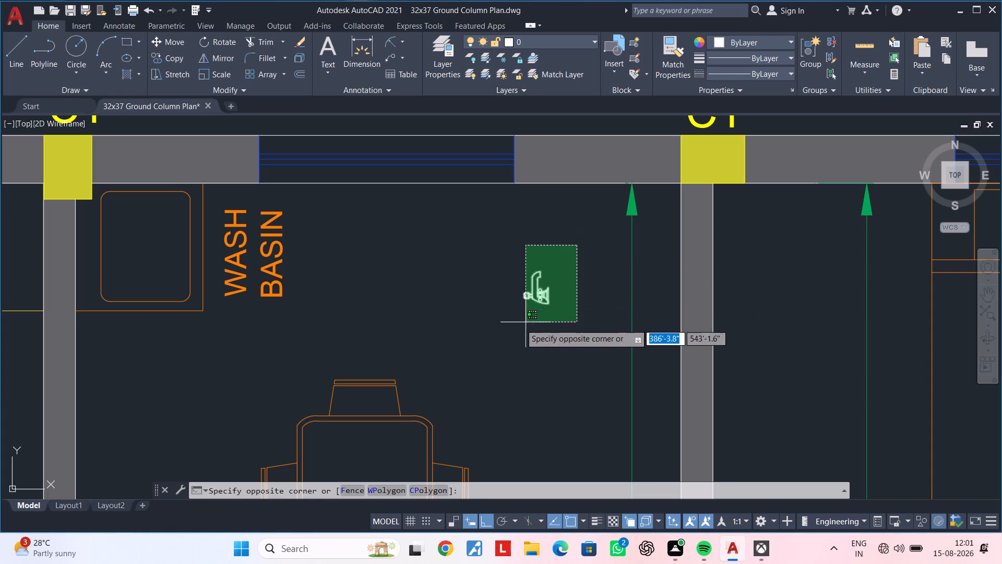
{"action": "left_click", "coordinate": [512, 325]}
{"action": "type", "text": "M"}
{"action": "key", "text": "space"}
{"action": "left_click", "coordinate": [526, 284]}
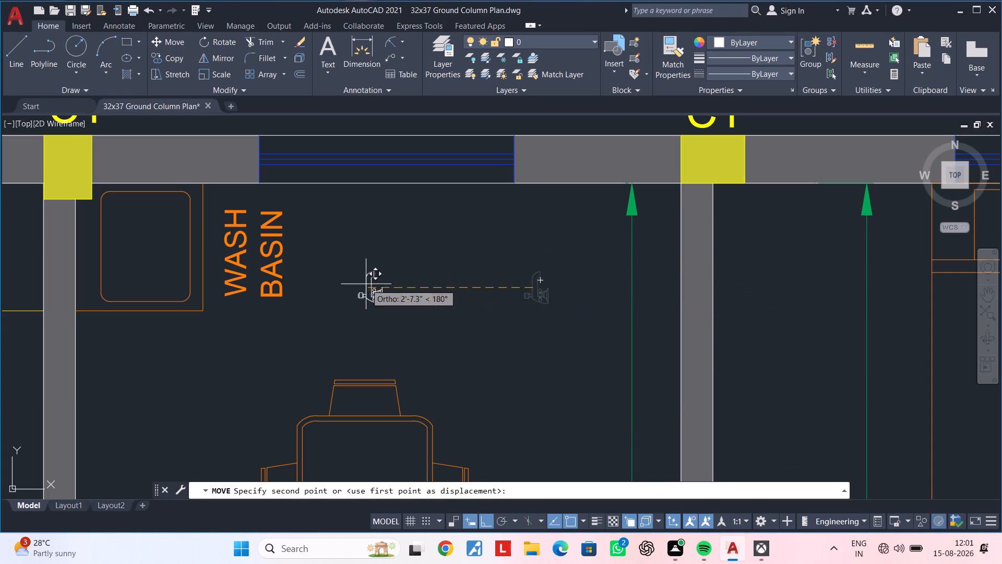
{"action": "middle_click_drag", "start_coordinate": [326, 280], "coordinate": [492, 254]}
{"action": "left_click", "coordinate": [479, 520]}
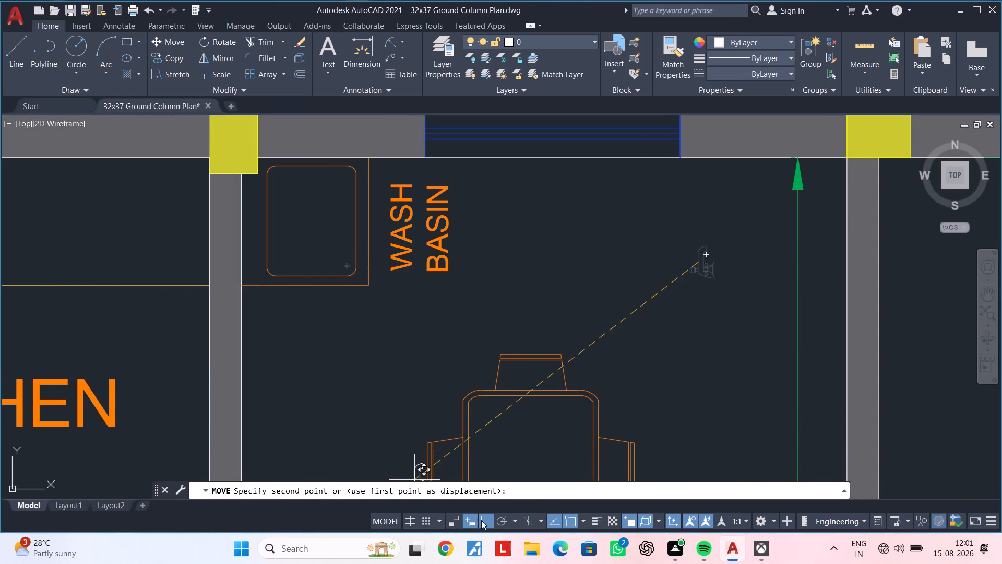
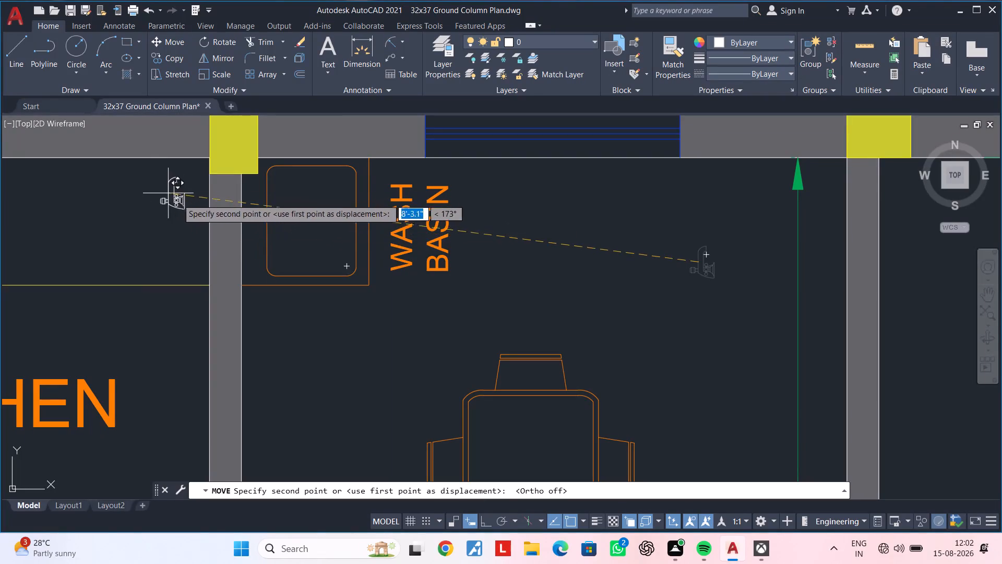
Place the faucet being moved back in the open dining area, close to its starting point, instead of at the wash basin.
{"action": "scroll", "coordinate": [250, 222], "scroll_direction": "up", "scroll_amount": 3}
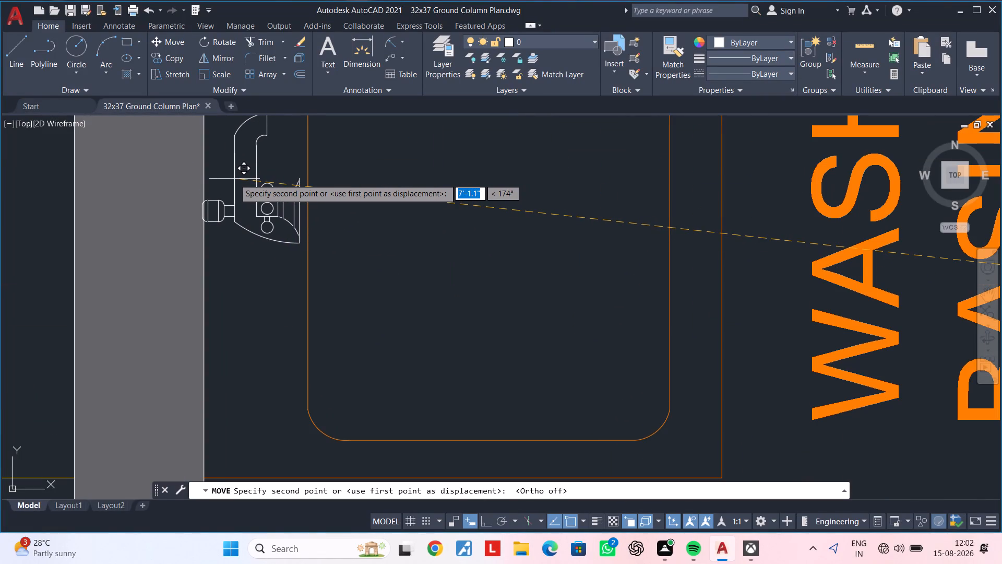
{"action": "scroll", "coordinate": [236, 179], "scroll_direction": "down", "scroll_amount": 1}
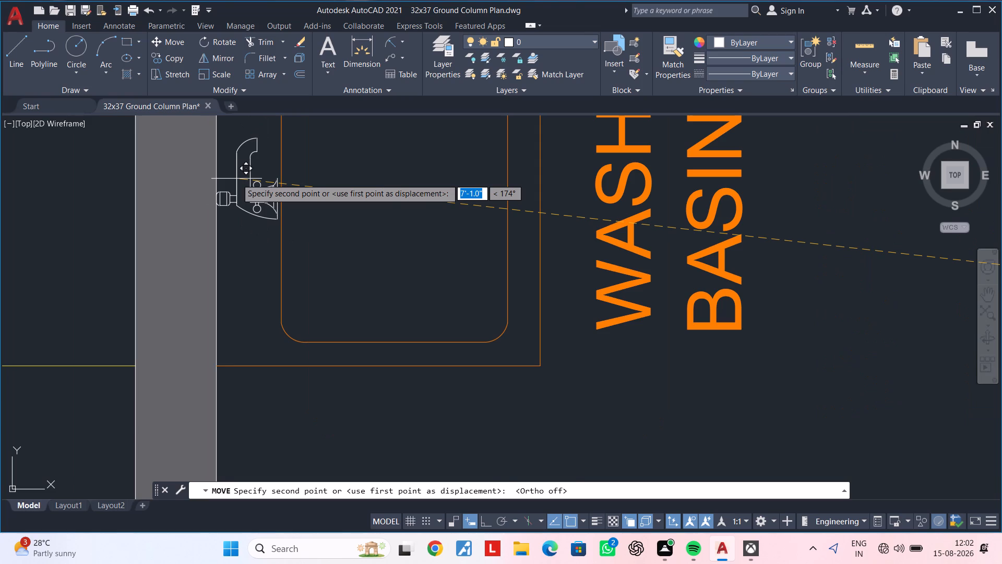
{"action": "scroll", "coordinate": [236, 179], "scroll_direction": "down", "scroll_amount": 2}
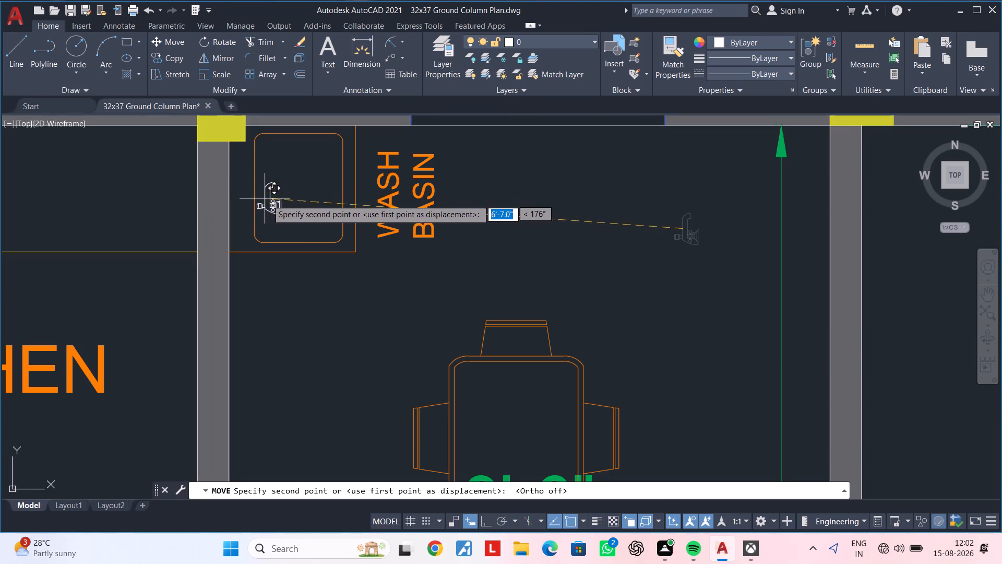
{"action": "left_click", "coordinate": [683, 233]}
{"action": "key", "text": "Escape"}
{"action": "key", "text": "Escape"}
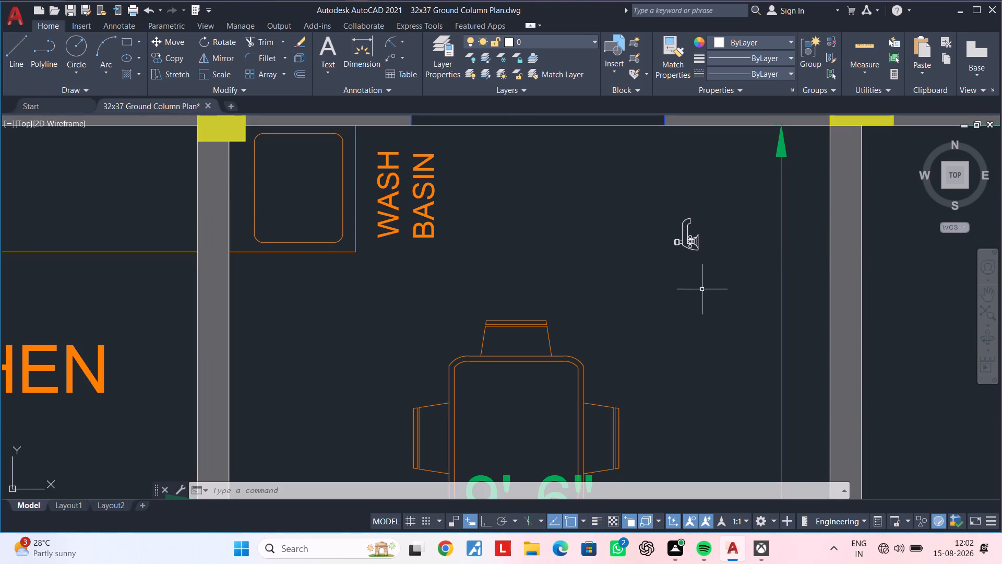
Rotate the faucet block by 270° about a base point just below it so that it stands upright.
{"action": "scroll", "coordinate": [704, 268], "scroll_direction": "up", "scroll_amount": 3}
{"action": "middle_click_drag", "start_coordinate": [698, 291], "coordinate": [594, 402]}
{"action": "scroll", "coordinate": [607, 357], "scroll_direction": "down", "scroll_amount": 1}
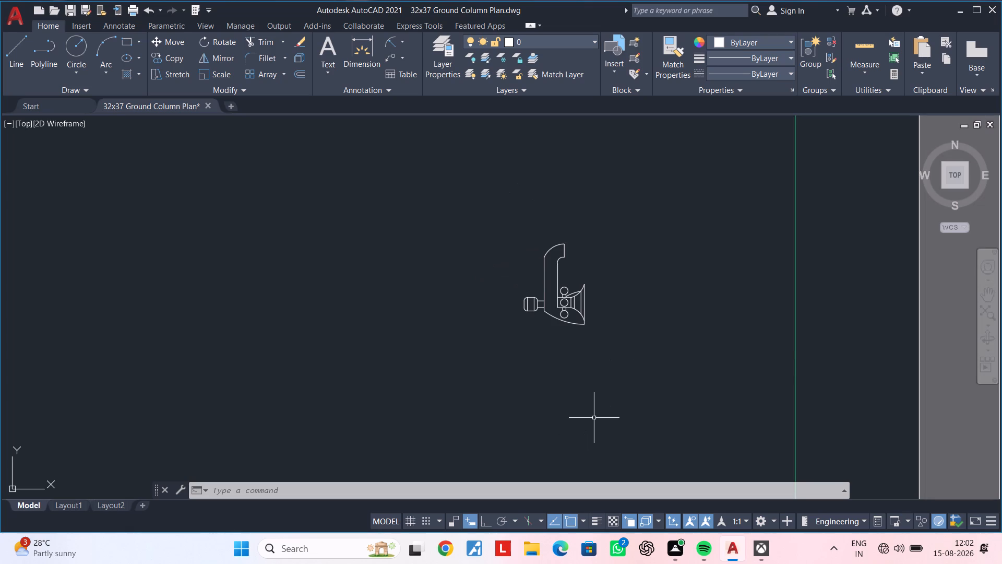
{"action": "key", "text": "Escape"}
{"action": "key", "text": "Escape"}
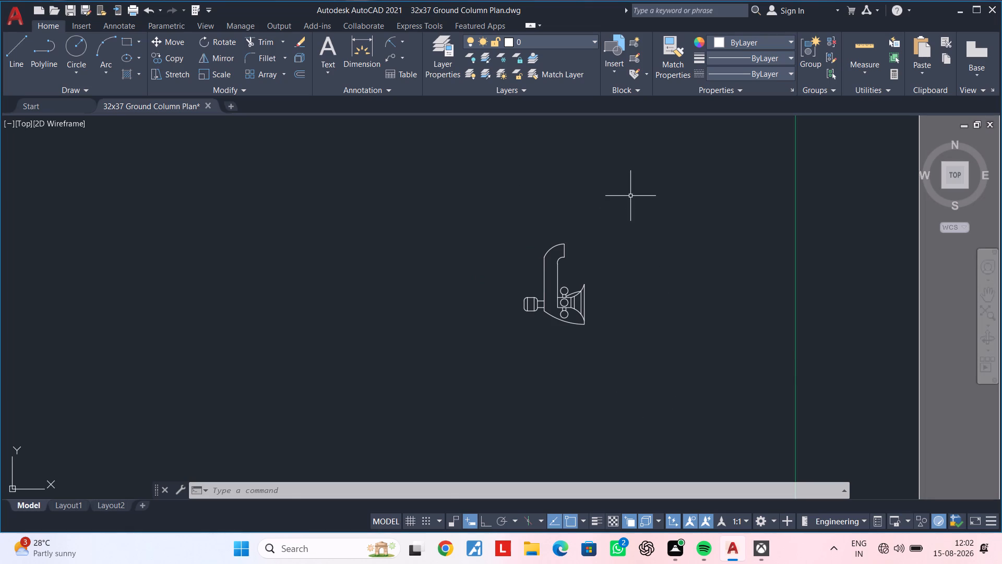
{"action": "left_click", "coordinate": [630, 195]}
{"action": "left_click", "coordinate": [481, 384]}
{"action": "key", "text": "r"}
{"action": "key", "text": "o"}
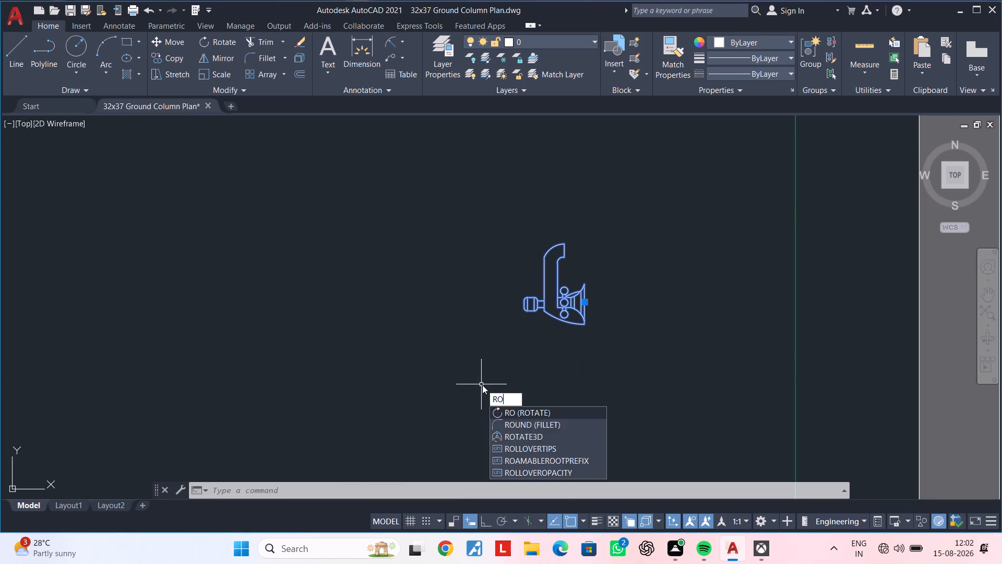
{"action": "key", "text": "space"}
{"action": "left_click", "coordinate": [583, 339]}
{"action": "scroll", "coordinate": [584, 359], "scroll_direction": "down", "scroll_amount": 1}
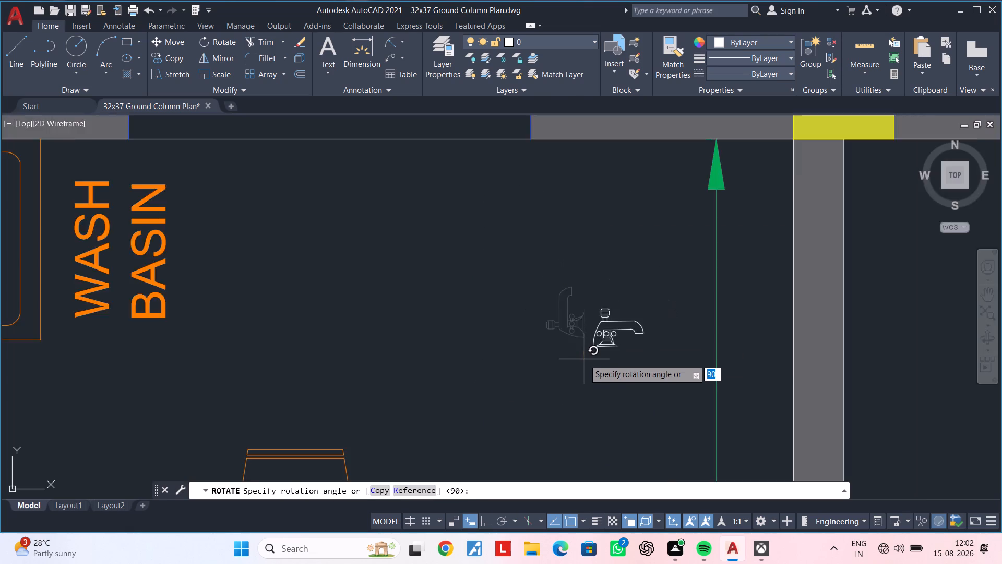
{"action": "scroll", "coordinate": [584, 359], "scroll_direction": "down", "scroll_amount": 1}
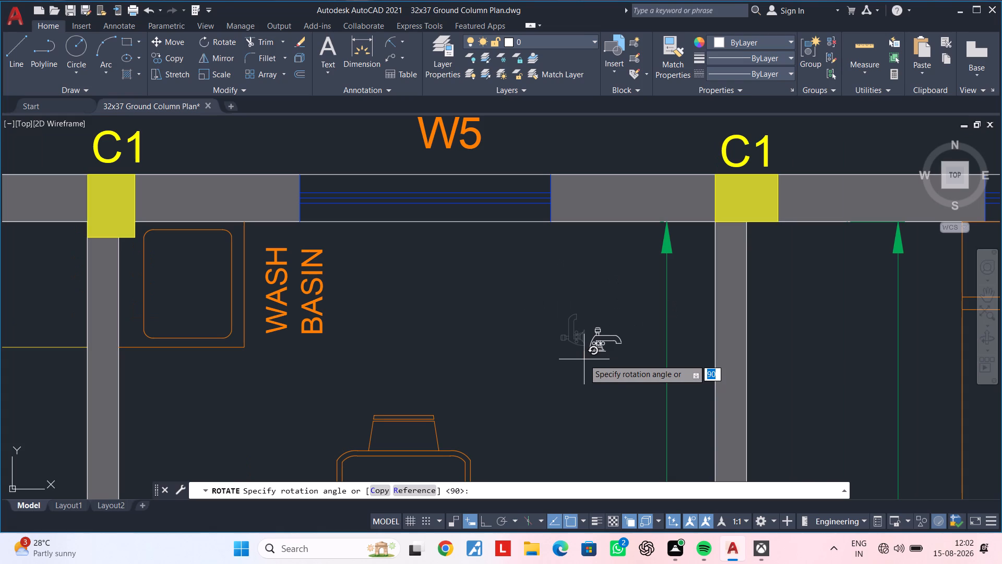
{"action": "left_click", "coordinate": [584, 360]}
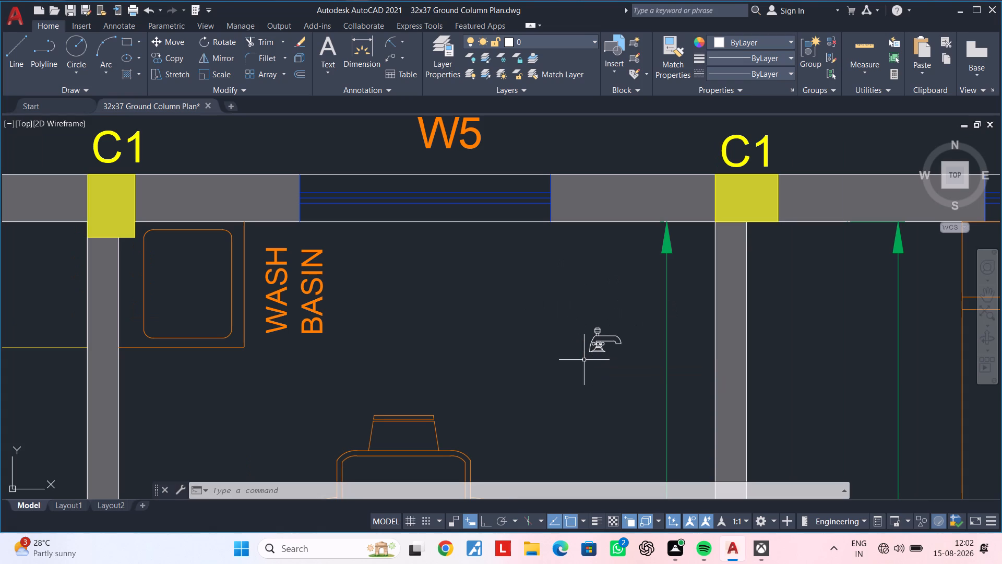
{"action": "key", "text": "Escape"}
{"action": "key", "text": "Escape"}
{"action": "key", "text": "Escape"}
{"action": "key", "text": "Escape"}
{"action": "key", "text": "Escape"}
{"action": "key", "text": "Escape"}
{"action": "key", "text": "Escape"}
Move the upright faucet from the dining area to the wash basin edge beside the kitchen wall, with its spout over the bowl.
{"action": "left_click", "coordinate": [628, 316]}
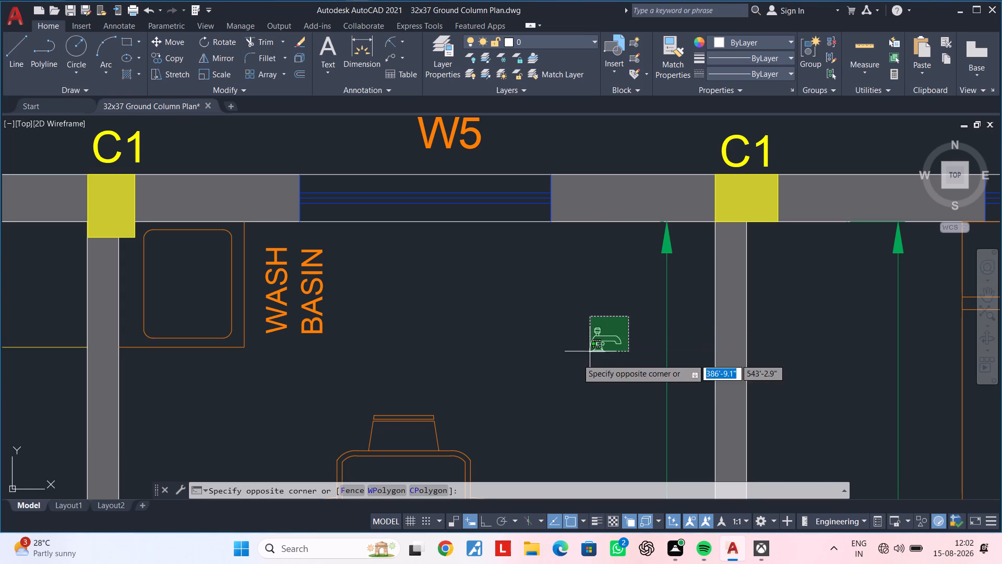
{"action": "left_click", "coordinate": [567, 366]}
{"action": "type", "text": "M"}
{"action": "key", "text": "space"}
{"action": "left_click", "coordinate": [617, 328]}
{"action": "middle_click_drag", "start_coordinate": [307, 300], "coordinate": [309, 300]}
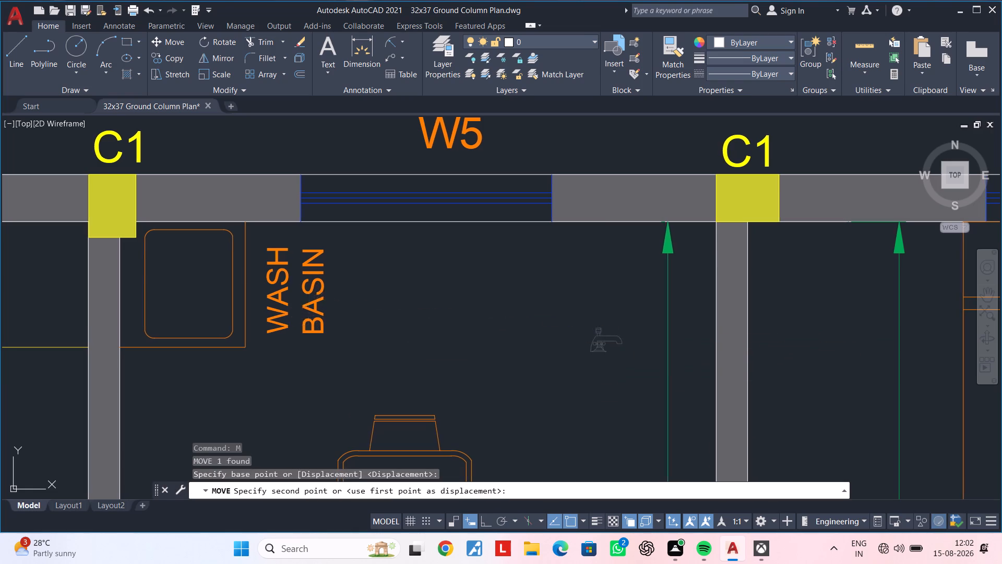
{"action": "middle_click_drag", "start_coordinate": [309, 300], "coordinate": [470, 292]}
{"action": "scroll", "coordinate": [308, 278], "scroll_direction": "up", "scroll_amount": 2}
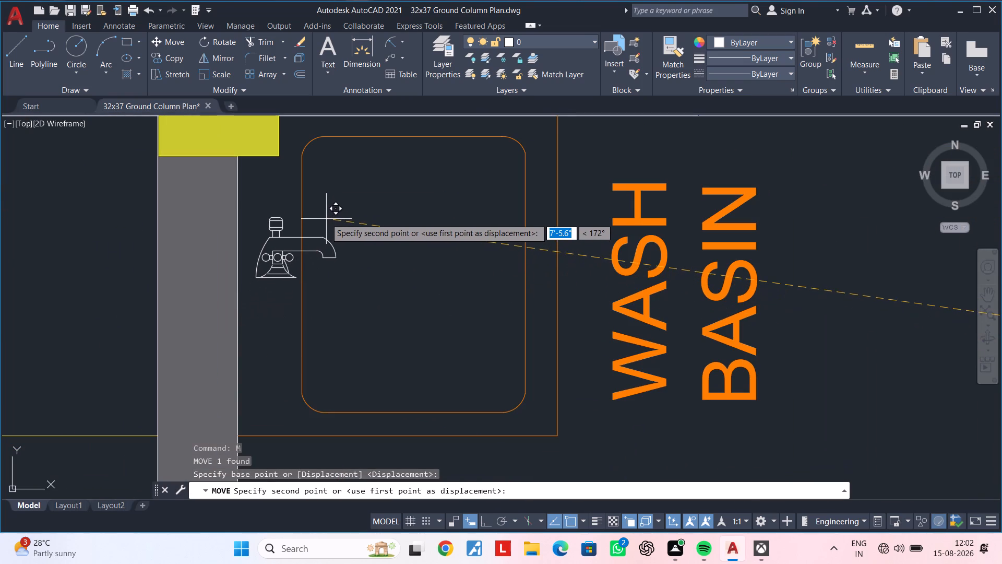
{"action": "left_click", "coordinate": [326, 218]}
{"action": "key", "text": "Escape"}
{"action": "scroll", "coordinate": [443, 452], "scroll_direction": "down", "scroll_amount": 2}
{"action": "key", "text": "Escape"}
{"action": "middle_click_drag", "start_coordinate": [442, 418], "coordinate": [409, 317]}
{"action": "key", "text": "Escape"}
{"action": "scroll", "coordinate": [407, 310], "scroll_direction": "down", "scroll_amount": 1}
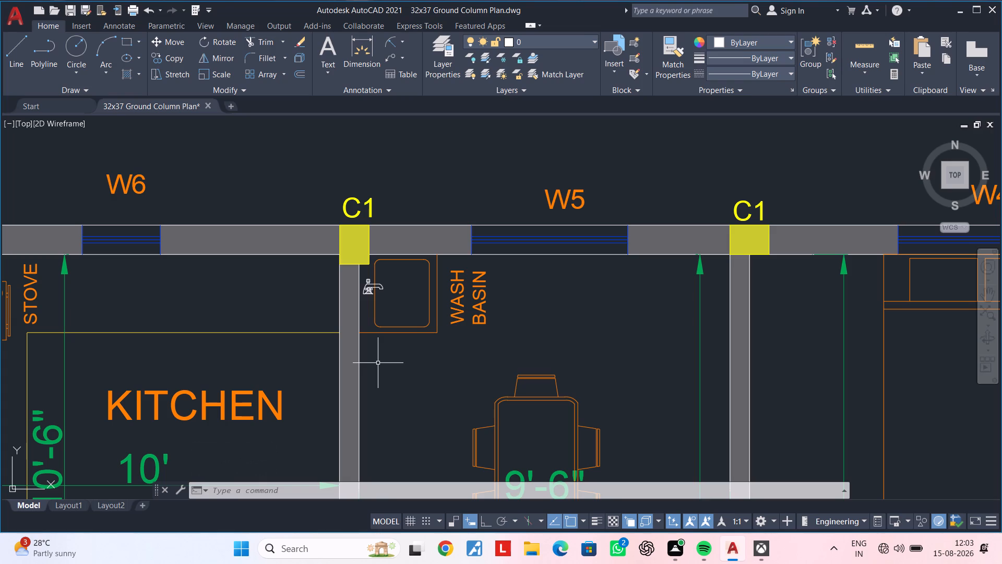
Move the faucet off the wash basin into the open dining area beside the WASH BASIN label.
{"action": "scroll", "coordinate": [372, 362], "scroll_direction": "up", "scroll_amount": 1}
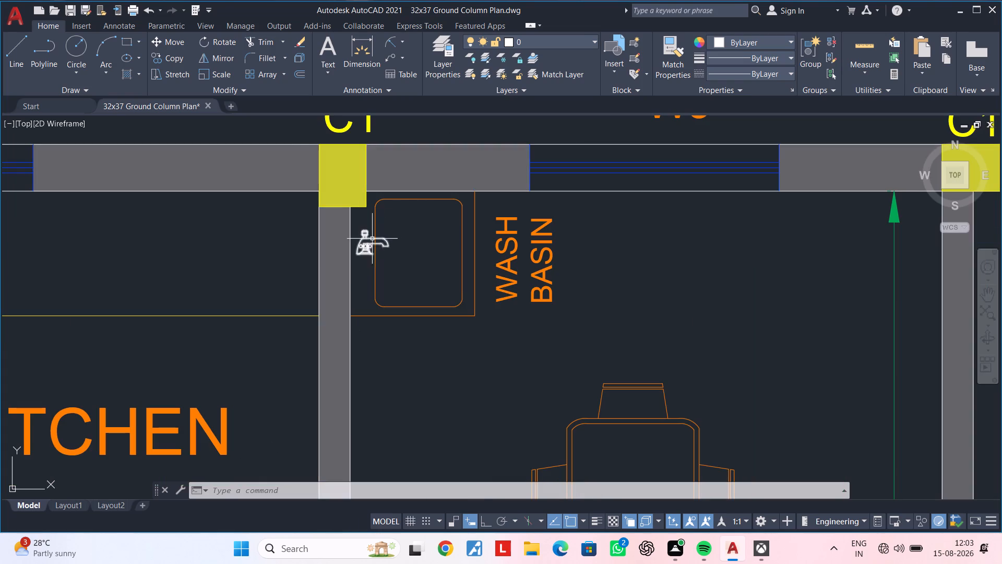
{"action": "scroll", "coordinate": [372, 239], "scroll_direction": "up", "scroll_amount": 2}
{"action": "left_click", "coordinate": [349, 261]}
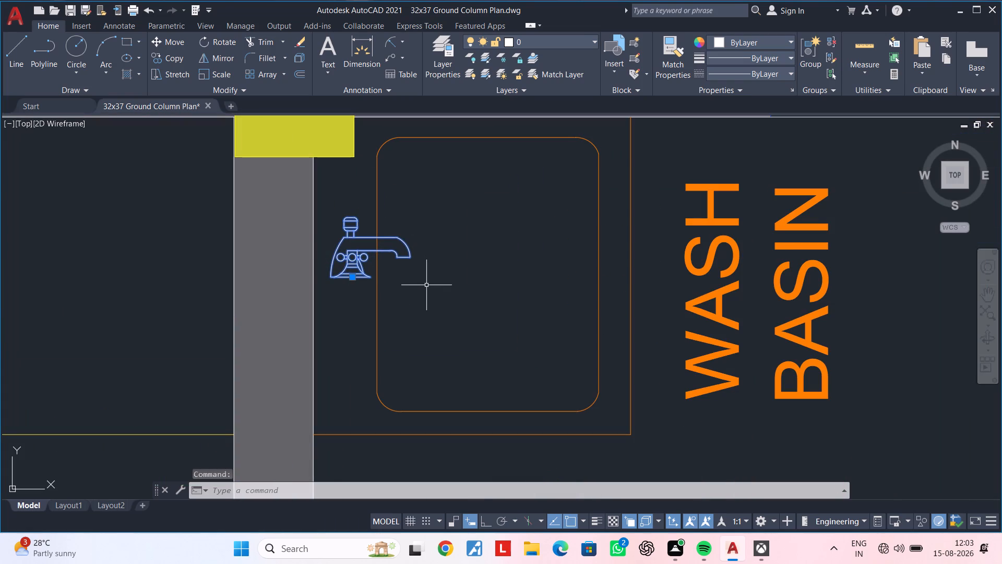
{"action": "type", "text": "M"}
{"action": "key", "text": "space"}
{"action": "left_click_drag", "start_coordinate": [355, 254], "coordinate": [368, 254]}
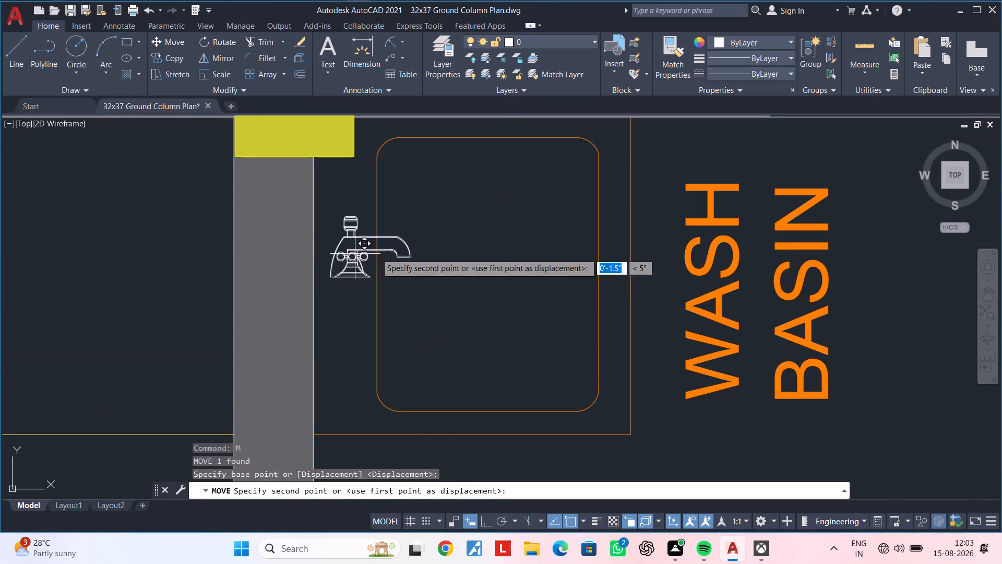
{"action": "scroll", "coordinate": [722, 289], "scroll_direction": "down", "scroll_amount": 1}
{"action": "middle_click_drag", "start_coordinate": [678, 293], "coordinate": [348, 303]}
{"action": "left_click", "coordinate": [616, 286]}
{"action": "key", "text": "Escape"}
{"action": "key", "text": "Escape"}
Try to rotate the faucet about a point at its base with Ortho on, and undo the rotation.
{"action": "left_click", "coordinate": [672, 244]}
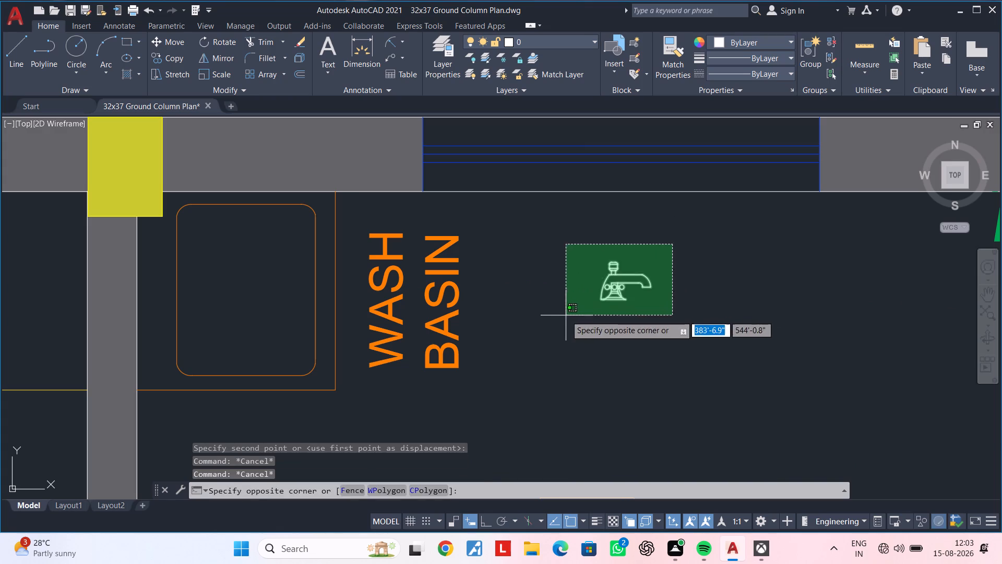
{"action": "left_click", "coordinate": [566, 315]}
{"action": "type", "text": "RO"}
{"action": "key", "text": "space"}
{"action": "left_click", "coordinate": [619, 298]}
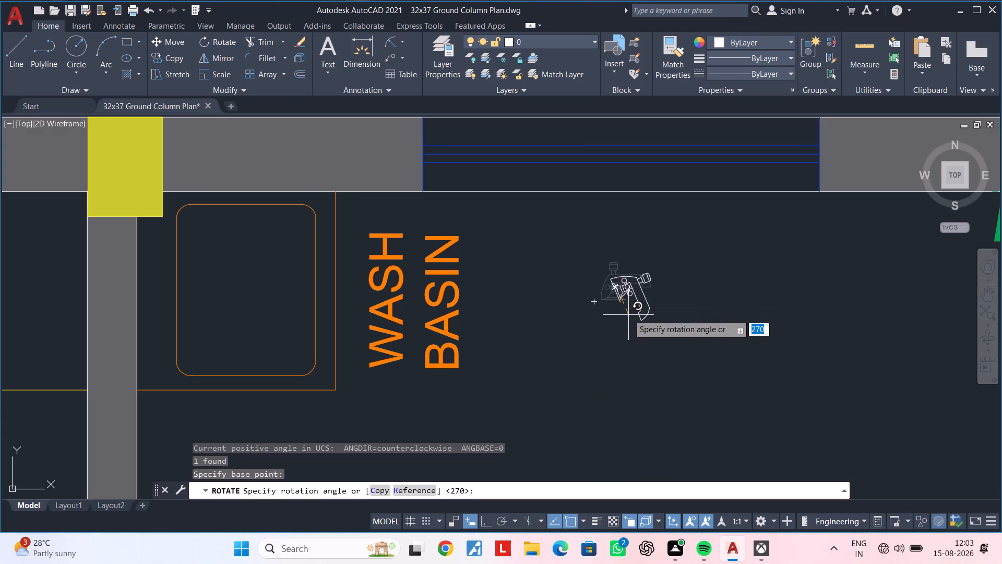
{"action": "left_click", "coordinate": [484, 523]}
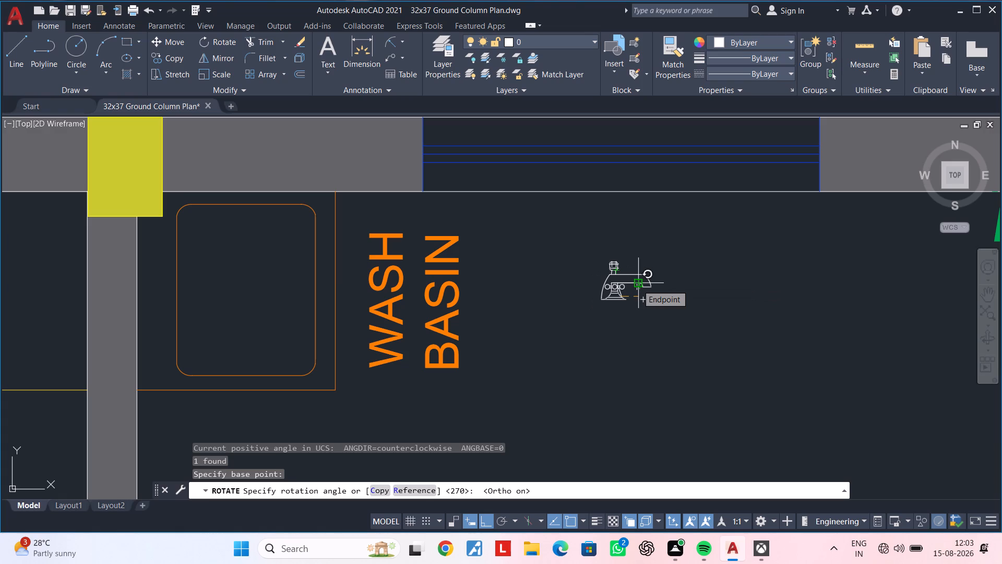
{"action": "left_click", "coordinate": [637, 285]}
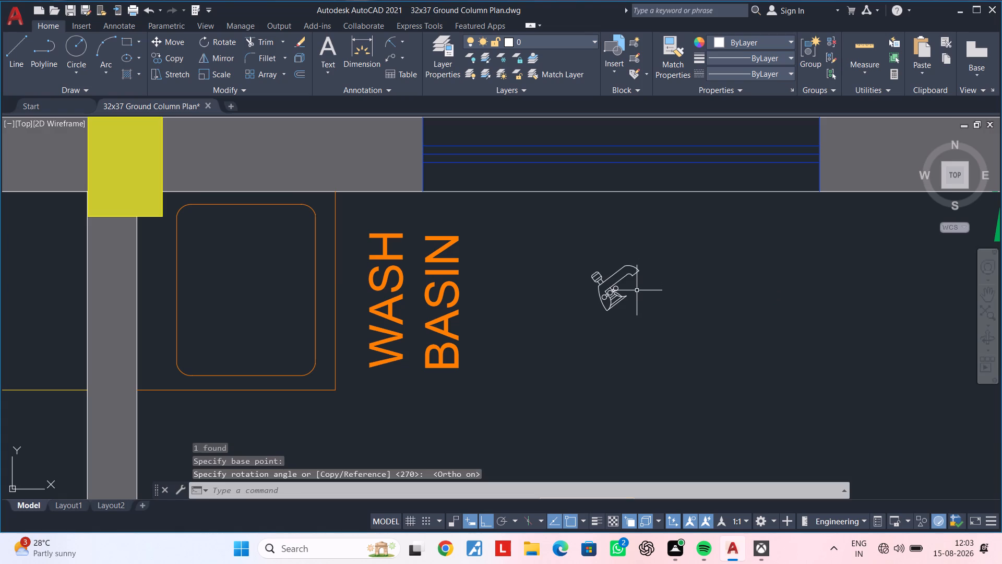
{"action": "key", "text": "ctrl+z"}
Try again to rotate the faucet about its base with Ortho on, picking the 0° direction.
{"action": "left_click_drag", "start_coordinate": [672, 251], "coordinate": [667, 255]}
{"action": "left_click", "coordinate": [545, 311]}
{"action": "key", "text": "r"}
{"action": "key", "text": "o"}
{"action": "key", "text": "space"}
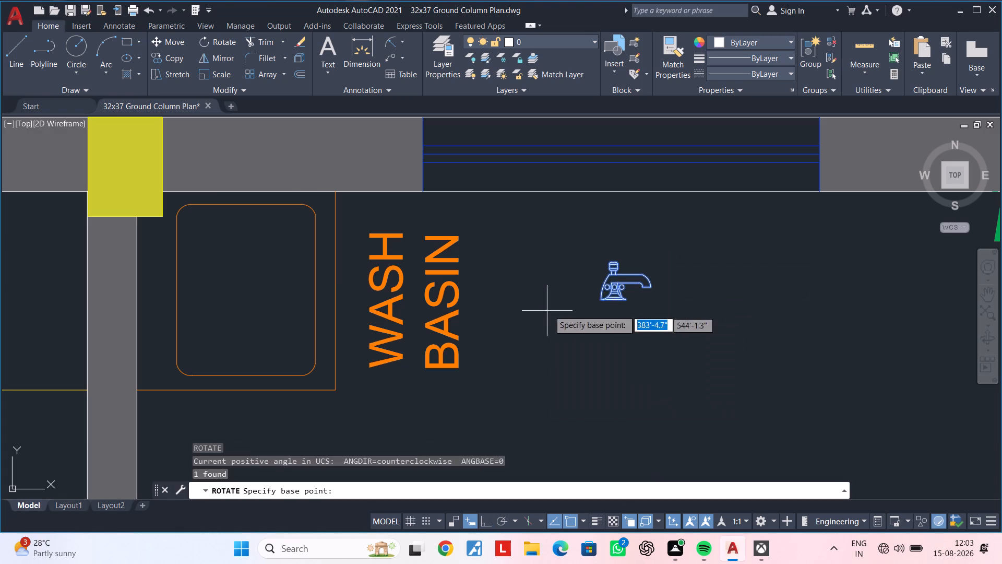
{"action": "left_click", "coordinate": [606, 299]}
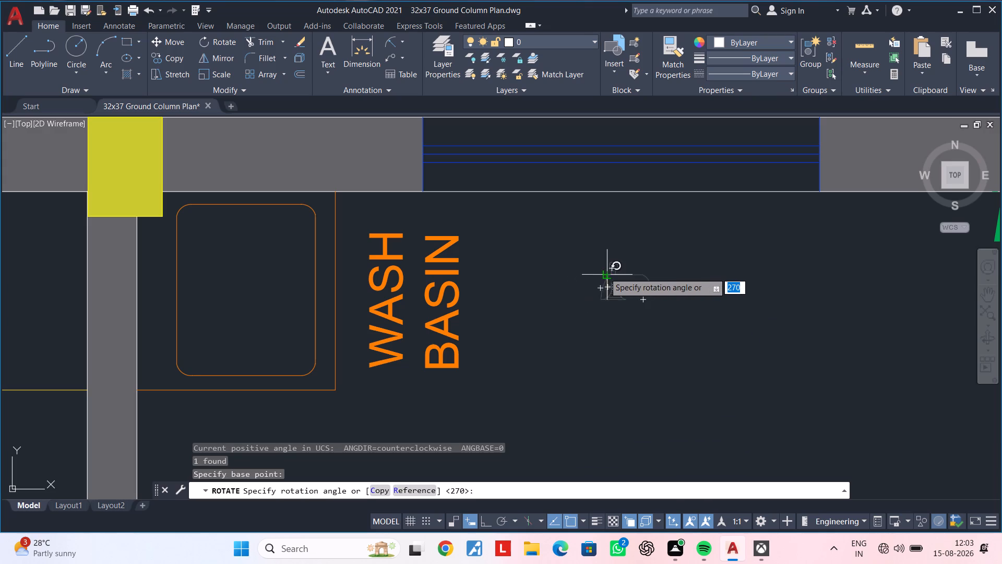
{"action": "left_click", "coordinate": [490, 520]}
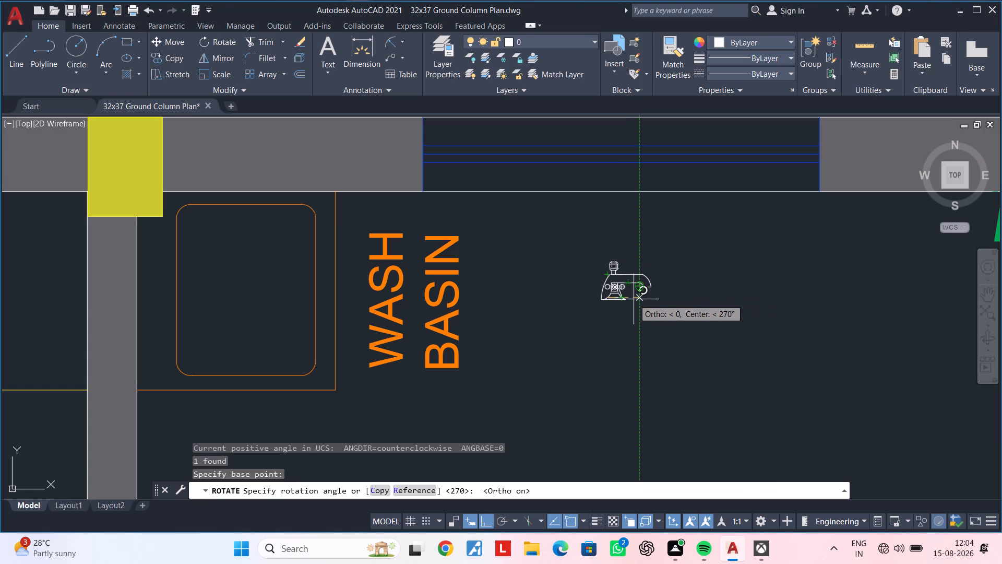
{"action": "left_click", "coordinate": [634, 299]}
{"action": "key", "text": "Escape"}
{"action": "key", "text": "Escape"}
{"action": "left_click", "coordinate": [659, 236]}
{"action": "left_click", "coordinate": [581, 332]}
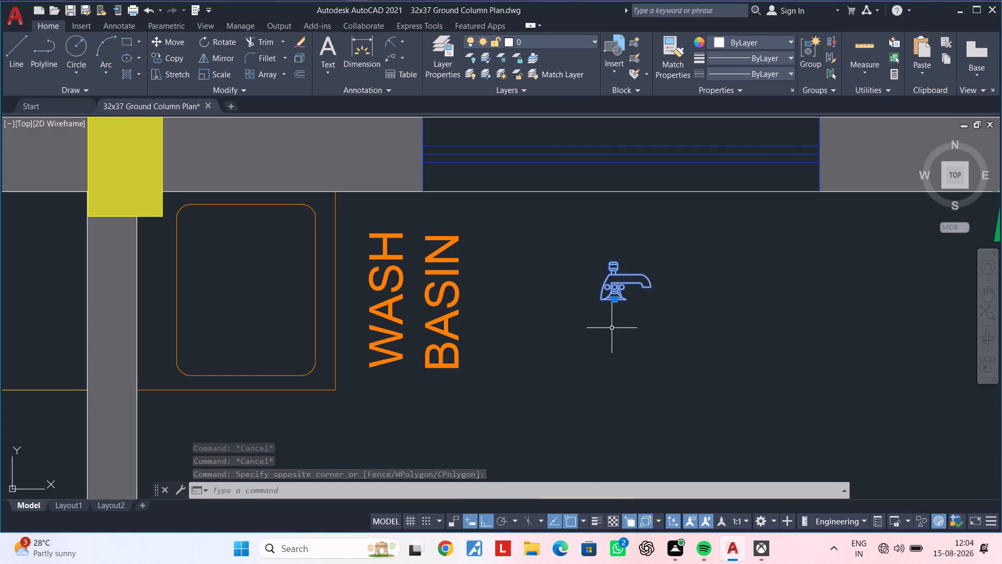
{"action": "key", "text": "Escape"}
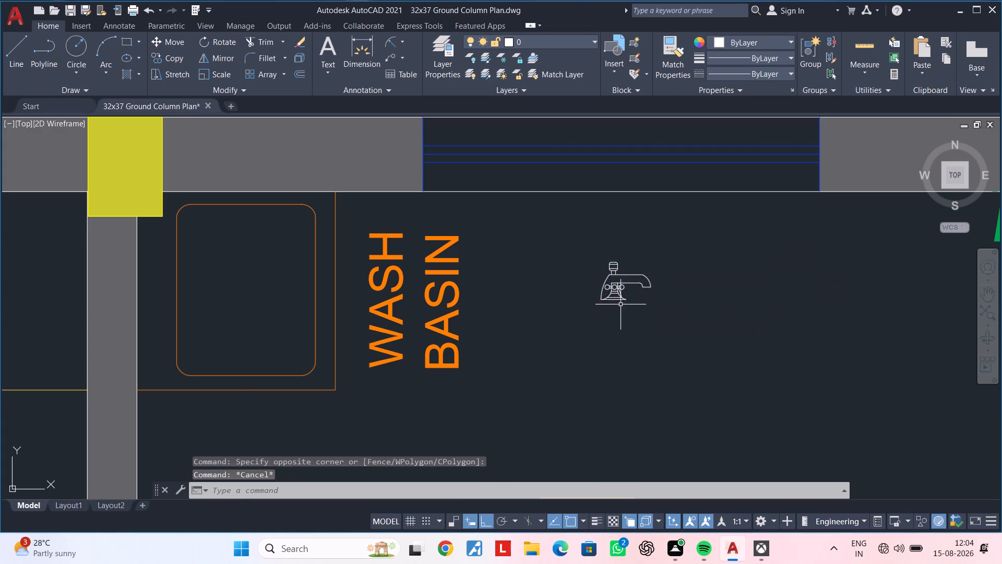
Open the Tool Palettes and look through the Architectural imperial and metric sample blocks.
{"action": "scroll", "coordinate": [618, 299], "scroll_direction": "up", "scroll_amount": 1}
{"action": "middle_click_drag", "start_coordinate": [609, 332], "coordinate": [523, 400]}
{"action": "scroll", "coordinate": [585, 366], "scroll_direction": "down", "scroll_amount": 1}
{"action": "middle_click_drag", "start_coordinate": [585, 366], "coordinate": [464, 348]}
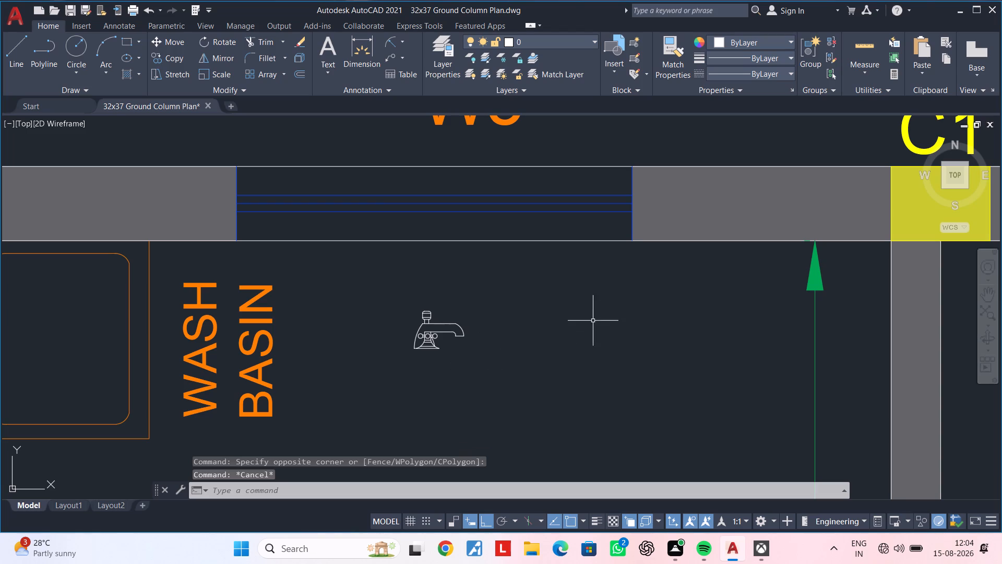
{"action": "key", "text": "t"}
{"action": "key", "text": "p"}
{"action": "left_click", "coordinate": [649, 362]}
{"action": "scroll", "coordinate": [739, 376], "scroll_direction": "down", "scroll_amount": 2}
{"action": "scroll", "coordinate": [788, 418], "scroll_direction": "down", "scroll_amount": 2}
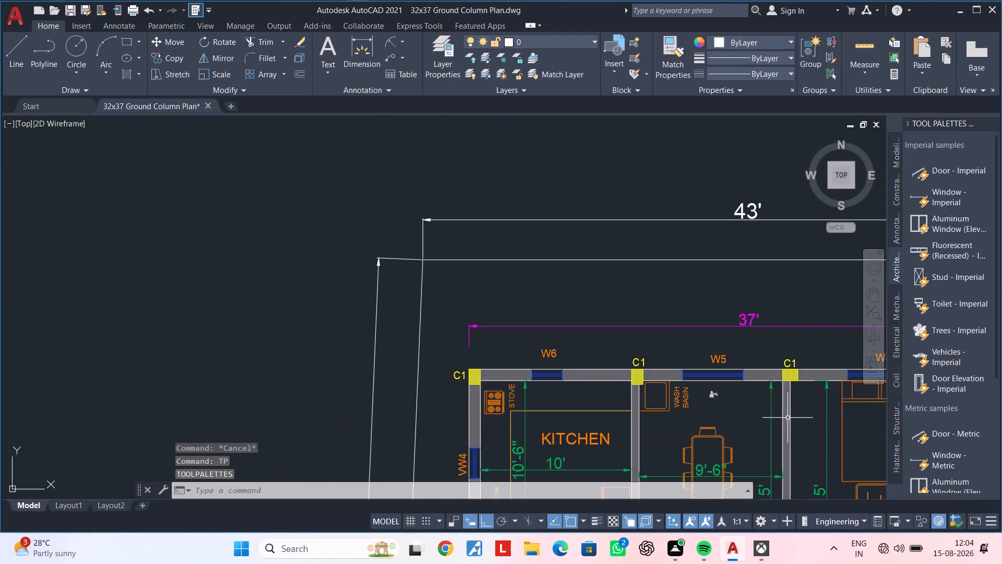
{"action": "middle_click_drag", "start_coordinate": [785, 410], "coordinate": [402, 226]}
{"action": "scroll", "coordinate": [746, 276], "scroll_direction": "down", "scroll_amount": 1}
{"action": "middle_click_drag", "start_coordinate": [736, 278], "coordinate": [641, 288]}
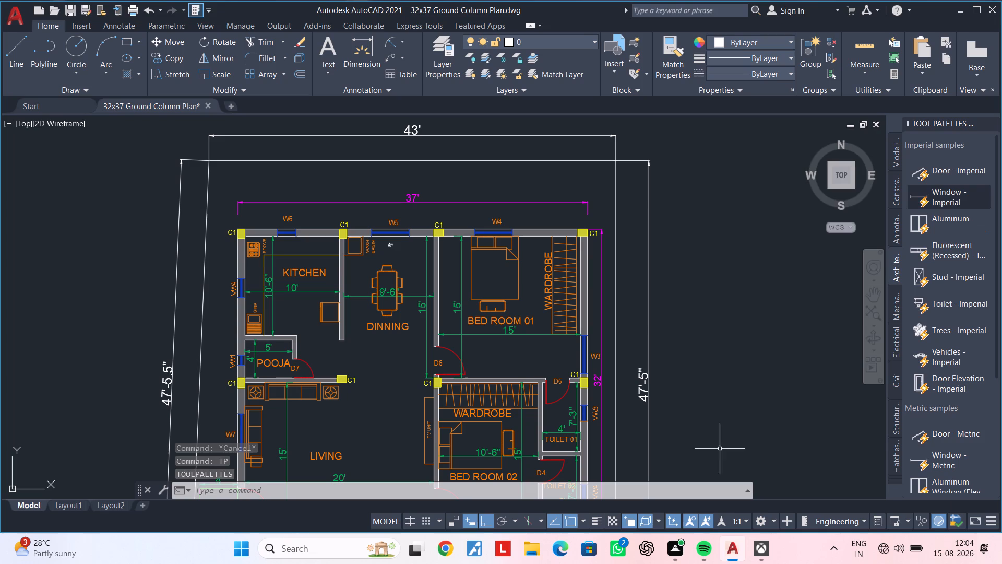
{"action": "scroll", "coordinate": [918, 317], "scroll_direction": "up", "scroll_amount": 1}
{"action": "scroll", "coordinate": [924, 314], "scroll_direction": "down", "scroll_amount": 6}
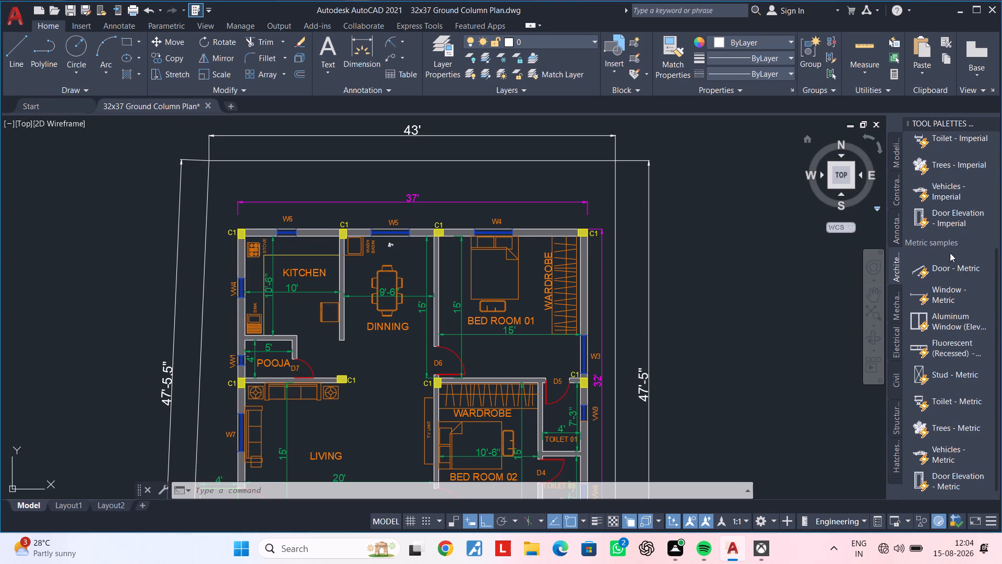
{"action": "scroll", "coordinate": [948, 228], "scroll_direction": "up", "scroll_amount": 2}
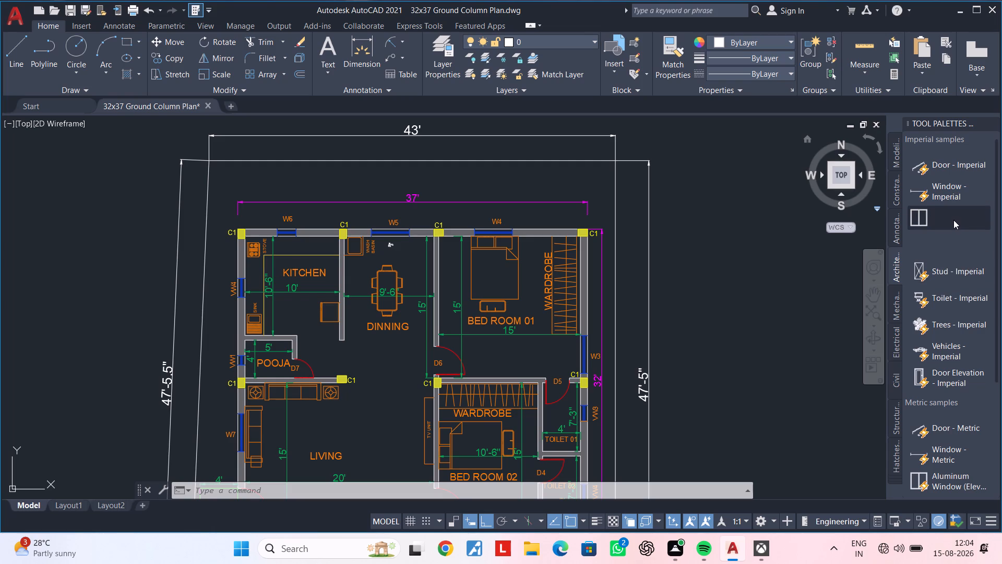
{"action": "scroll", "coordinate": [953, 218], "scroll_direction": "up", "scroll_amount": 2}
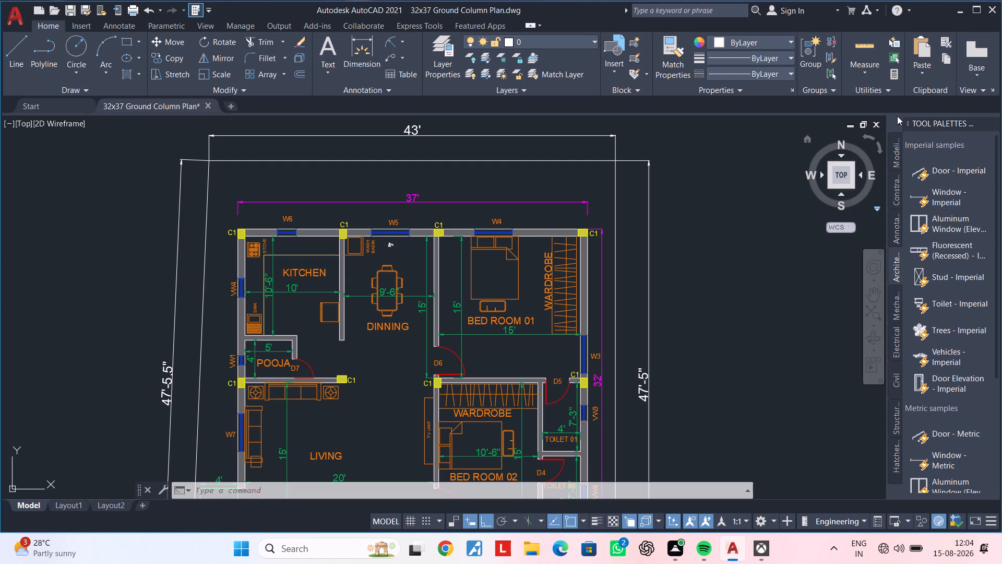
Close the Tool Palettes.
{"action": "left_click", "coordinate": [992, 121]}
Erase the faucet lying in the dining area beside the WASH BASIN label.
{"action": "scroll", "coordinate": [678, 290], "scroll_direction": "down", "scroll_amount": 1}
{"action": "middle_click_drag", "start_coordinate": [661, 290], "coordinate": [660, 270]}
{"action": "scroll", "coordinate": [563, 226], "scroll_direction": "up", "scroll_amount": 3}
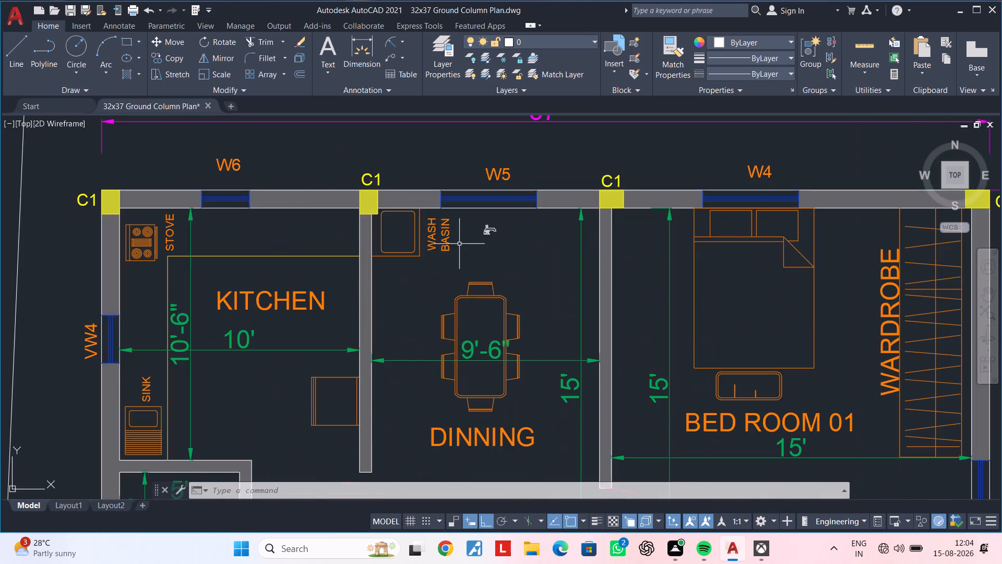
{"action": "scroll", "coordinate": [459, 244], "scroll_direction": "up", "scroll_amount": 1}
{"action": "middle_click", "coordinate": [459, 244]}
{"action": "left_click", "coordinate": [512, 219]}
{"action": "key", "text": "Delete"}
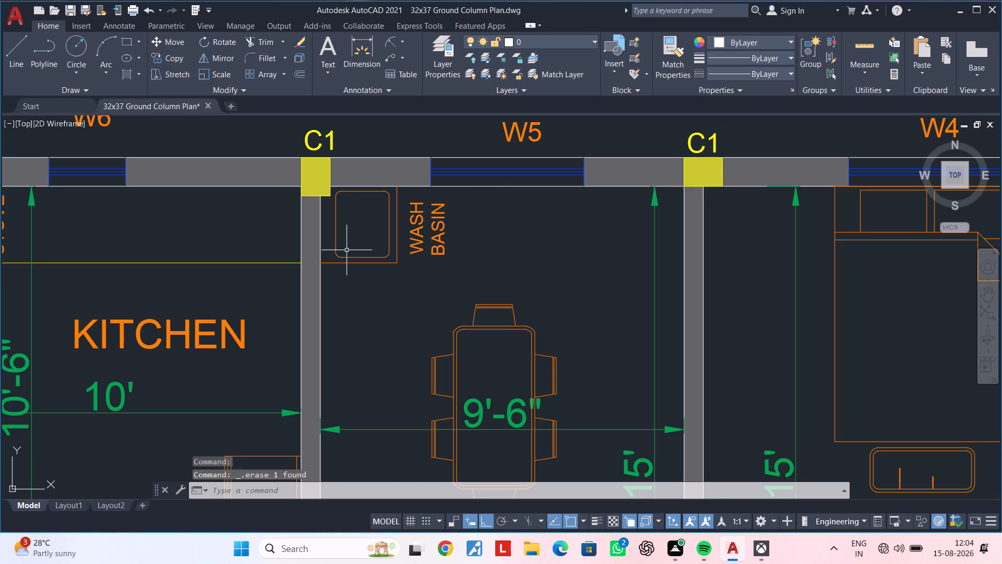
Draw a small circle of about 1" radius in the dining area beside the WASH BASIN label.
{"action": "scroll", "coordinate": [316, 286], "scroll_direction": "up", "scroll_amount": 1}
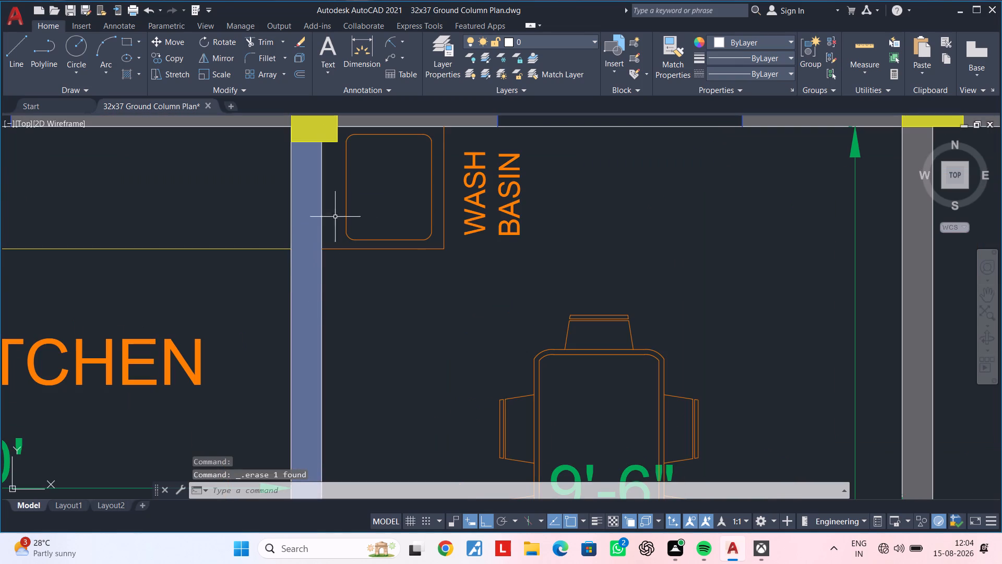
{"action": "middle_click_drag", "start_coordinate": [373, 174], "coordinate": [364, 254]}
{"action": "middle_click_drag", "start_coordinate": [359, 254], "coordinate": [346, 284]}
{"action": "key", "text": "Escape"}
{"action": "key", "text": "Escape"}
{"action": "key", "text": "Escape"}
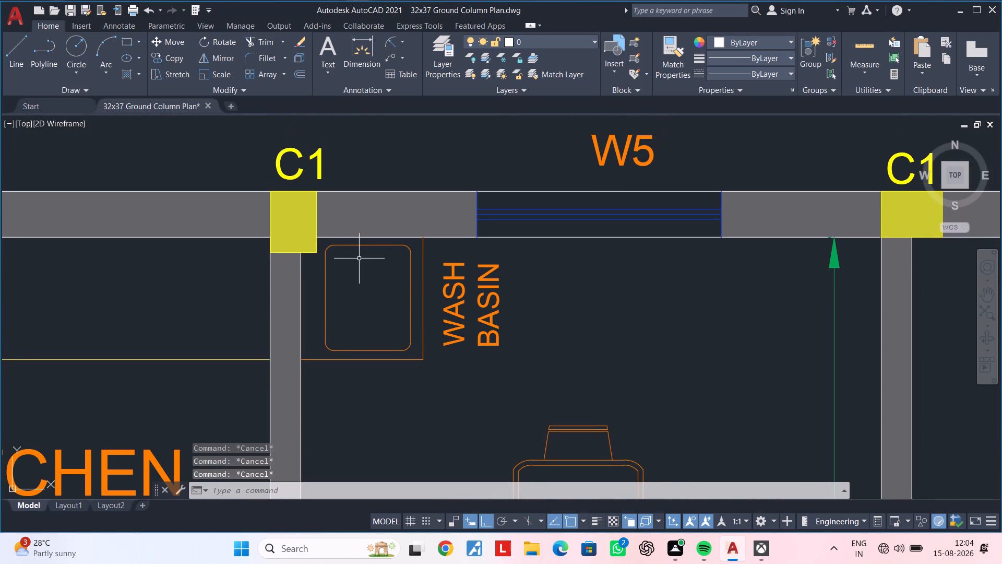
{"action": "key", "text": "Escape"}
{"action": "middle_click_drag", "start_coordinate": [671, 320], "coordinate": [597, 314]}
{"action": "key", "text": "Escape"}
{"action": "key", "text": "Escape"}
{"action": "type", "text": "C"}
{"action": "key", "text": "space"}
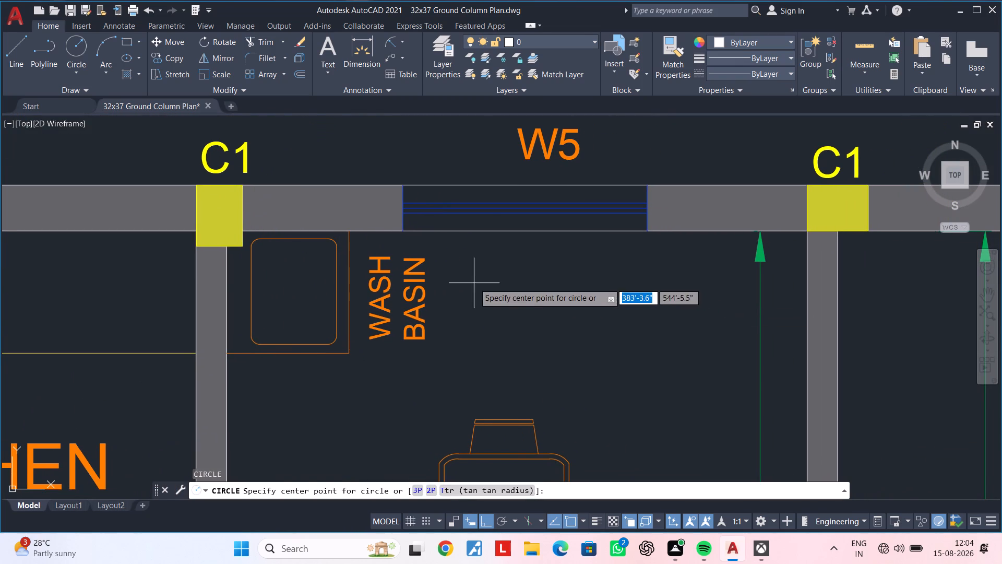
{"action": "left_click", "coordinate": [474, 283]}
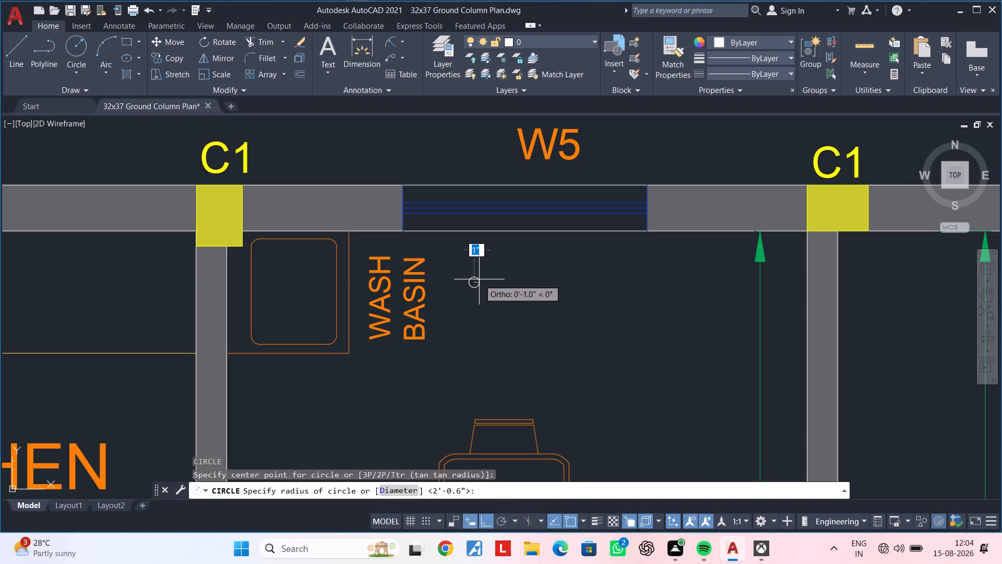
{"action": "left_click", "coordinate": [479, 279]}
{"action": "key", "text": "Escape"}
Draw a 2" horizontal line outward from the small circle's right quadrant.
{"action": "middle_click_drag", "start_coordinate": [484, 279], "coordinate": [484, 274]}
{"action": "scroll", "coordinate": [482, 274], "scroll_direction": "up", "scroll_amount": 2}
{"action": "middle_click_drag", "start_coordinate": [487, 289], "coordinate": [488, 278]}
{"action": "key", "text": "Escape"}
{"action": "key", "text": "Escape"}
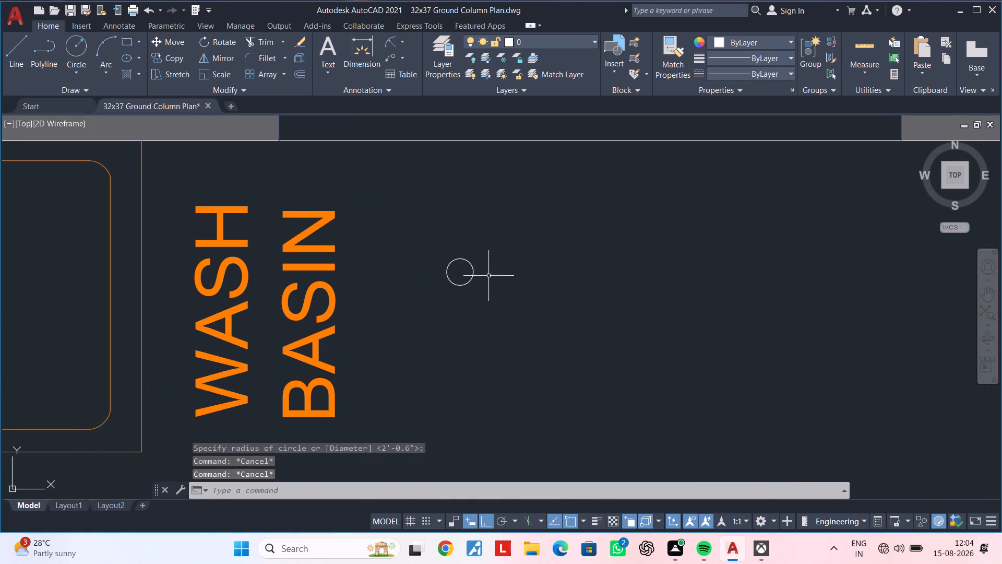
{"action": "type", "text": "L"}
{"action": "key", "text": "space"}
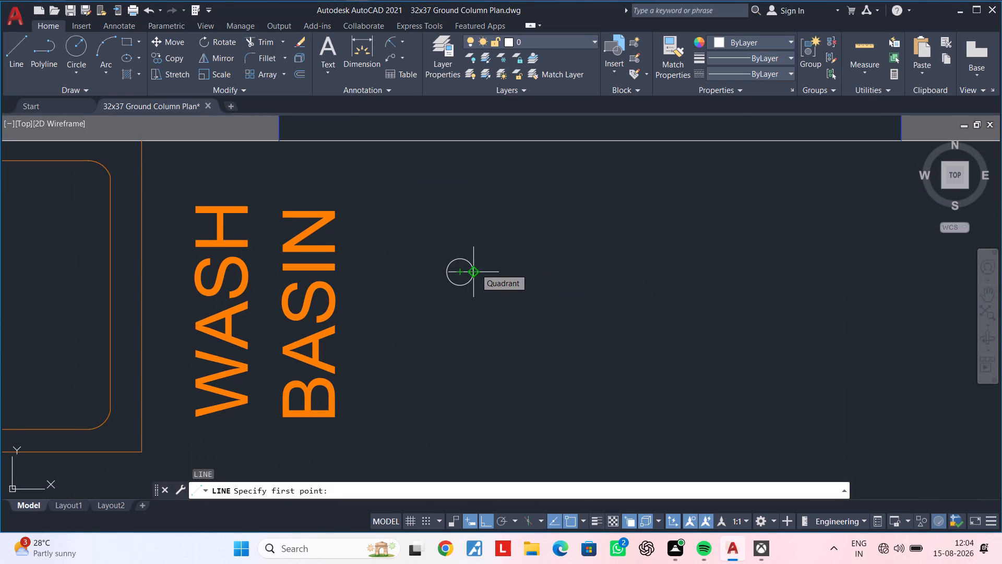
{"action": "left_click", "coordinate": [475, 271]}
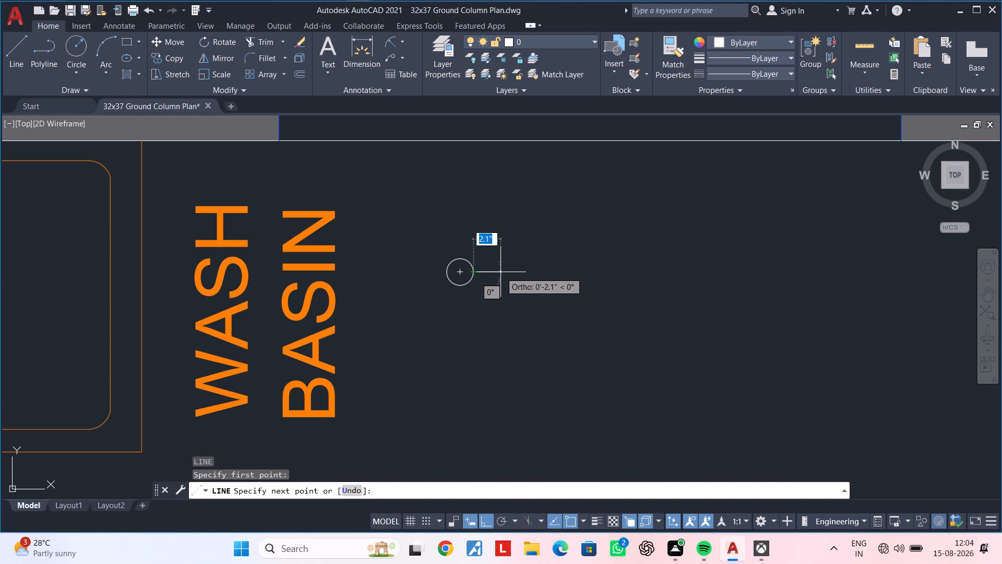
{"action": "type", "text": "2\""}
{"action": "key", "text": "Return"}
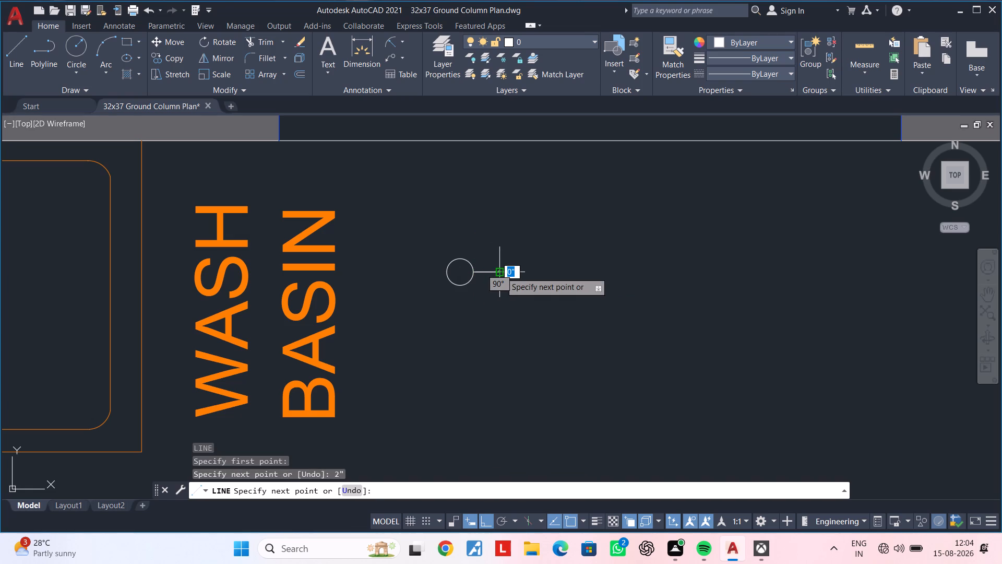
{"action": "key", "text": "Escape"}
{"action": "key", "text": "Escape"}
{"action": "key", "text": "Escape"}
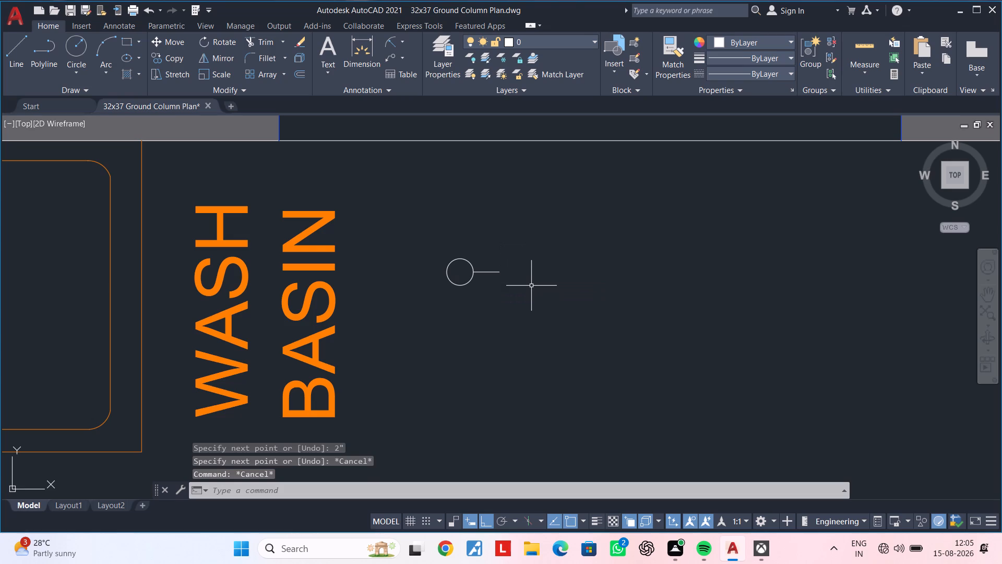
Mirror the small circle about a vertical axis through the 2" line's midpoint, keeping the original circle.
{"action": "left_click", "coordinate": [466, 261]}
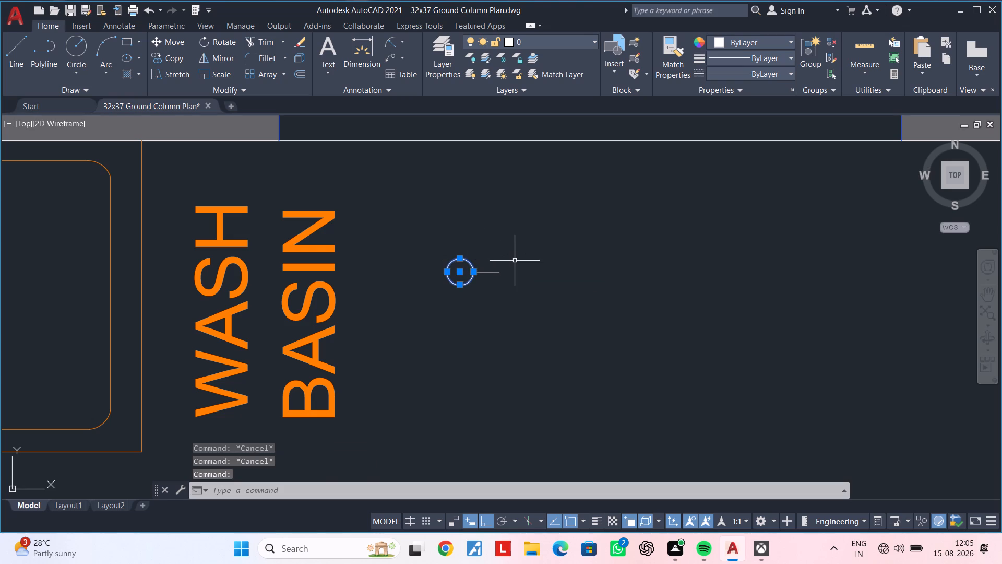
{"action": "type", "text": "MI"}
{"action": "key", "text": "space"}
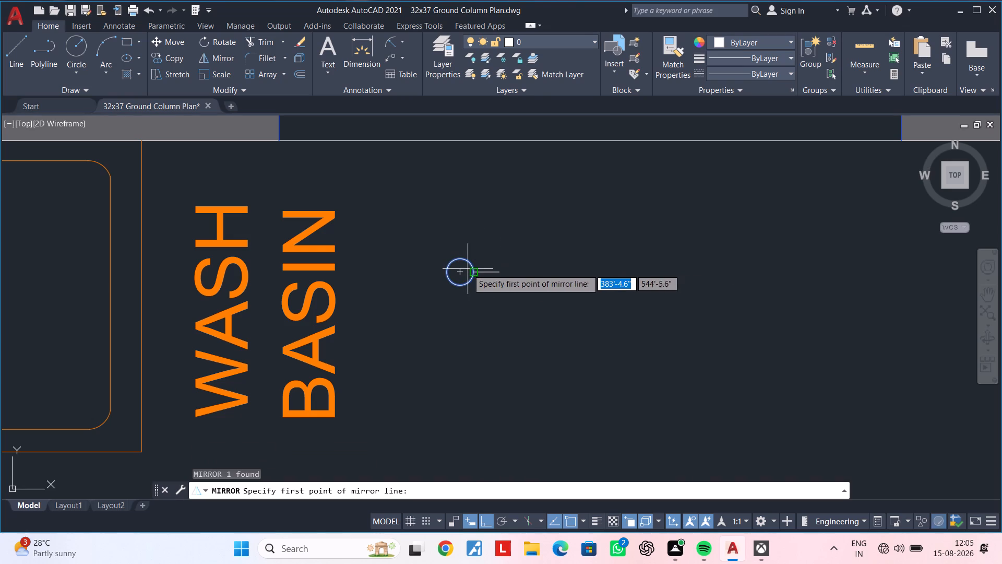
{"action": "left_click", "coordinate": [484, 271]}
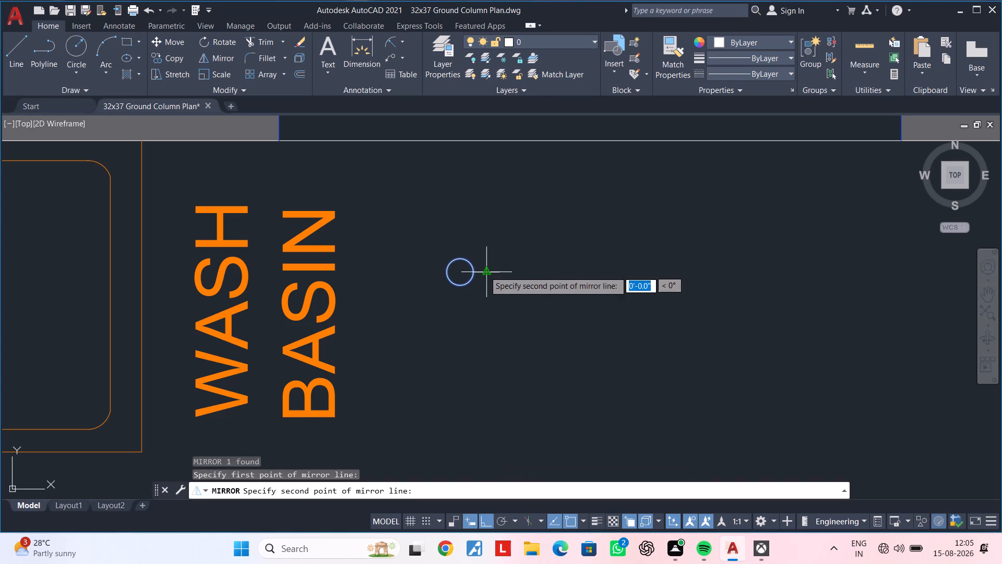
{"action": "left_click", "coordinate": [484, 287]}
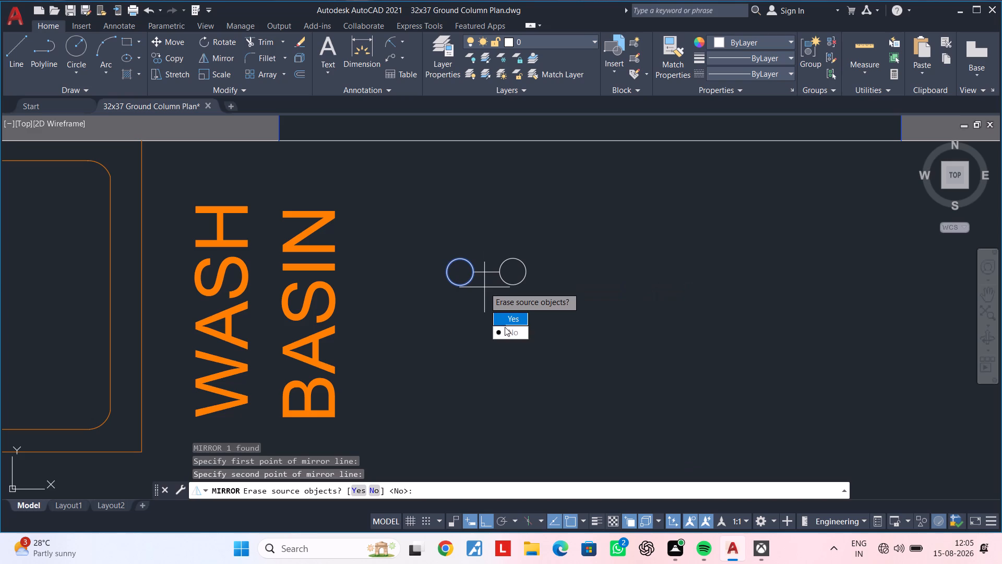
{"action": "left_click_drag", "start_coordinate": [506, 332], "coordinate": [484, 287]}
{"action": "key", "text": "Escape"}
{"action": "key", "text": "Escape"}
{"action": "key", "text": "Escape"}
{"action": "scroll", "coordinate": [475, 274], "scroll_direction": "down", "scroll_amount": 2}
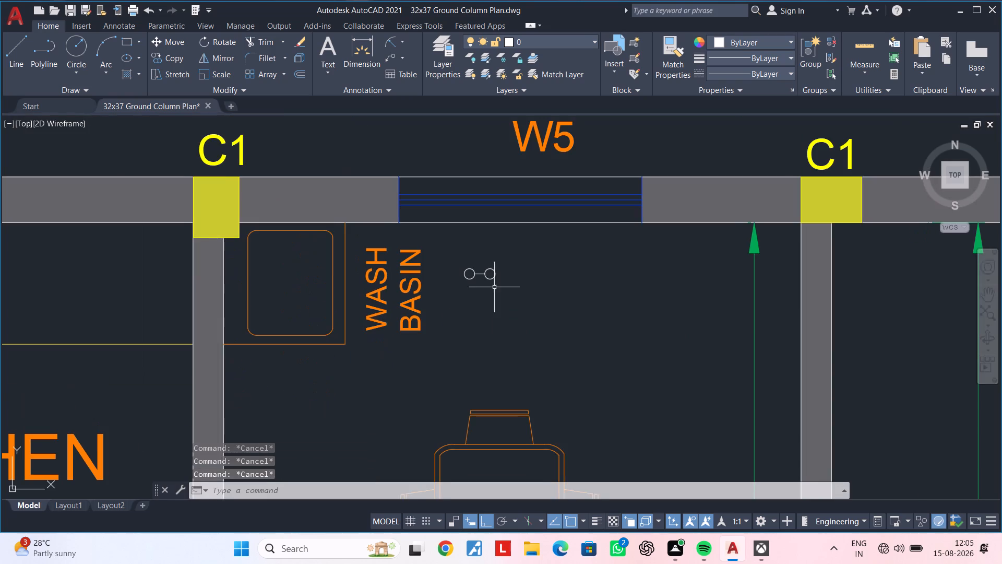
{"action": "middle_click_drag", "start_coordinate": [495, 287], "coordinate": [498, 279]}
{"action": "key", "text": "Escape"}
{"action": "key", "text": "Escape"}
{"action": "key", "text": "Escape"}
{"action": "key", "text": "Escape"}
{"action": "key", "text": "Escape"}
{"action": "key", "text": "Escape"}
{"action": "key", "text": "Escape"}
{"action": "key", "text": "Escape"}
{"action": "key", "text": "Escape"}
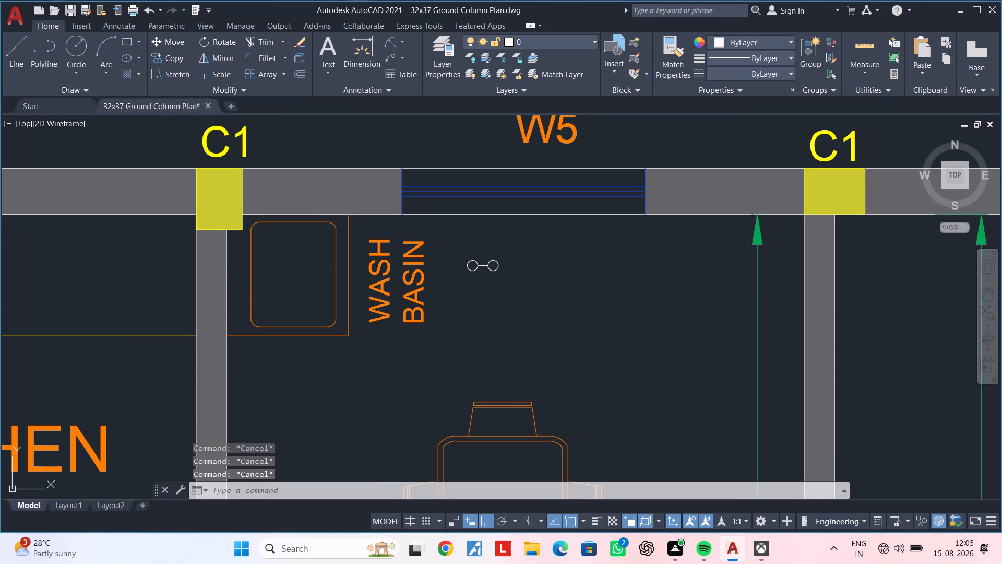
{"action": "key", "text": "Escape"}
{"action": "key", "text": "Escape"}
Draw a short horizontal line centred a little below the line that joins the two circles.
{"action": "middle_click_drag", "start_coordinate": [479, 273], "coordinate": [479, 264]}
{"action": "scroll", "coordinate": [478, 264], "scroll_direction": "up", "scroll_amount": 2}
{"action": "middle_click_drag", "start_coordinate": [478, 263], "coordinate": [483, 251]}
{"action": "key", "text": "Escape"}
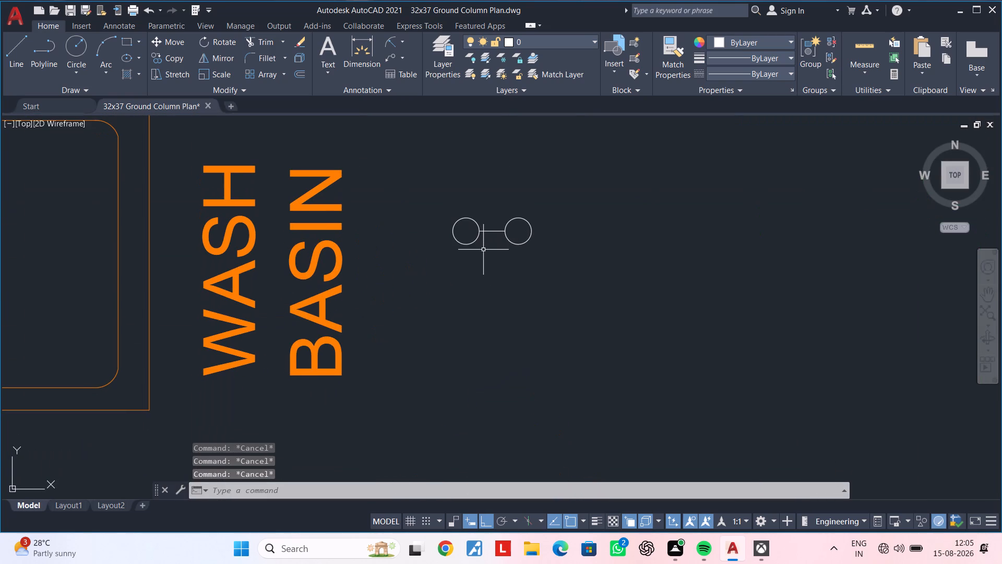
{"action": "type", "text": "L"}
{"action": "key", "text": "space"}
{"action": "left_click", "coordinate": [483, 268]}
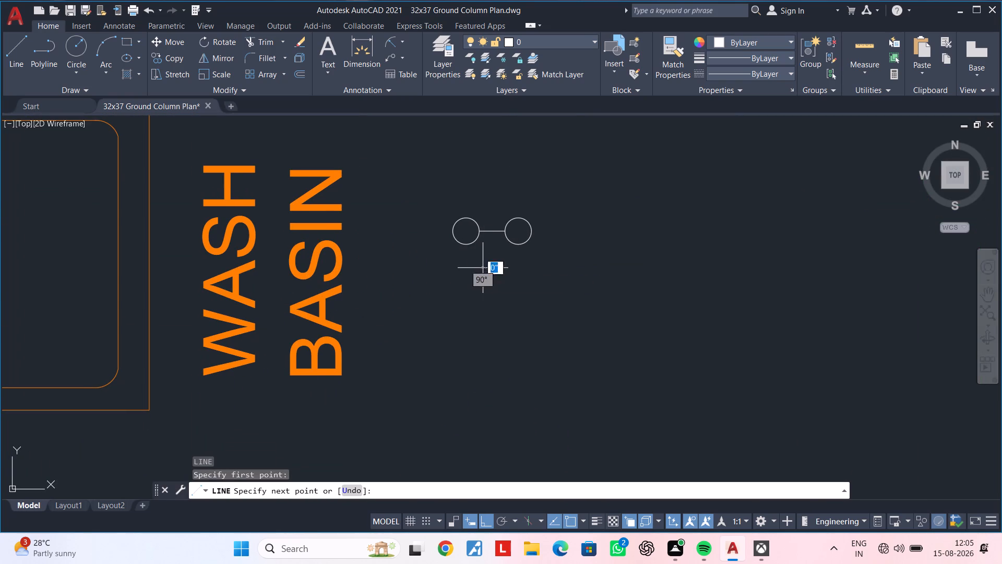
{"action": "left_click", "coordinate": [500, 268]}
{"action": "key", "text": "Escape"}
{"action": "key", "text": "Escape"}
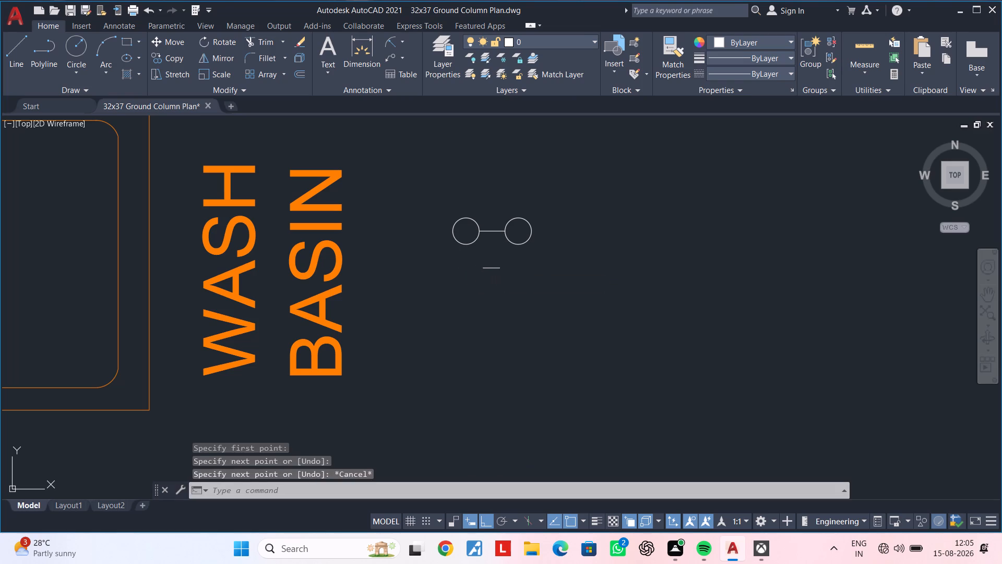
{"action": "key", "text": "Escape"}
{"action": "key", "text": "Escape"}
Draw two sloping lines joining the circles' inner quadrants to the ends of the short lower line, forming a tapered spout.
{"action": "type", "text": "L"}
{"action": "key", "text": "space"}
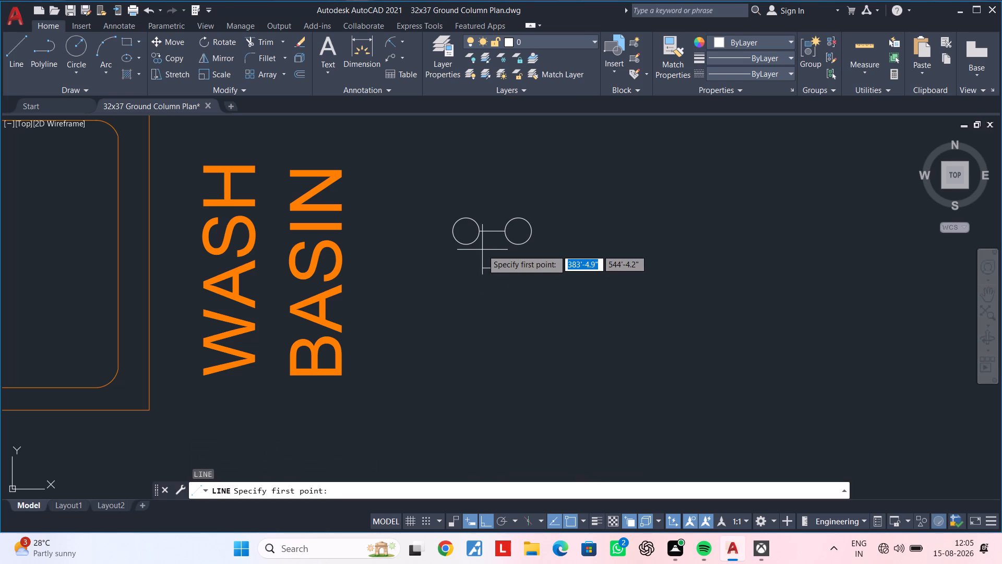
{"action": "scroll", "coordinate": [480, 239], "scroll_direction": "up", "scroll_amount": 2}
{"action": "left_click", "coordinate": [474, 220]}
{"action": "left_click", "coordinate": [485, 314]}
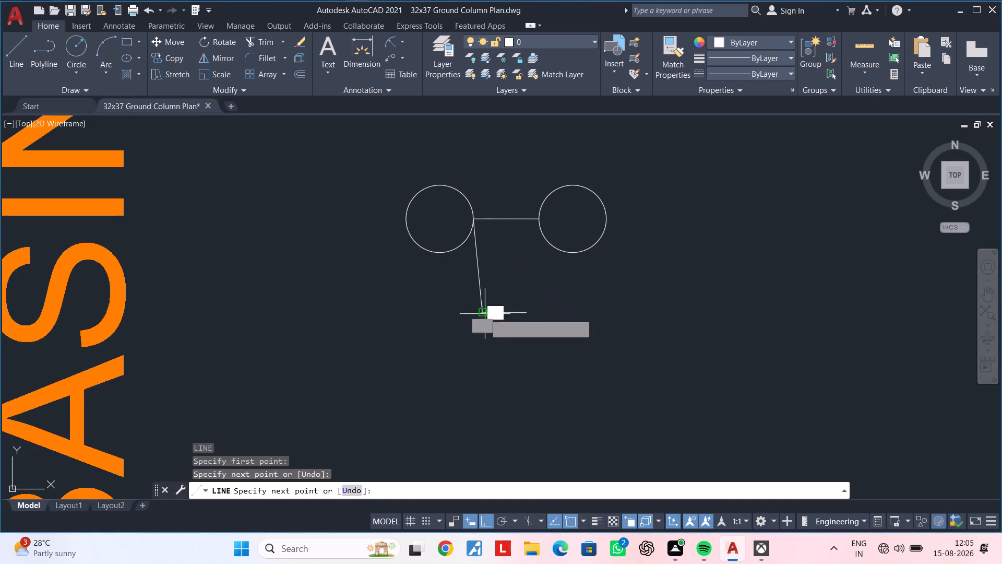
{"action": "key", "text": "space"}
{"action": "key", "text": "space"}
{"action": "left_click", "coordinate": [529, 312]}
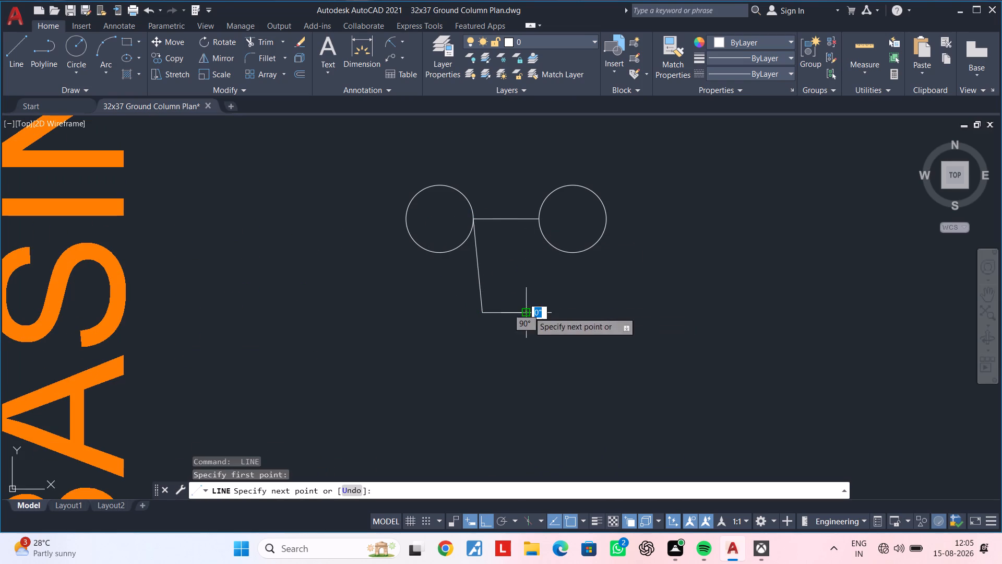
{"action": "left_click", "coordinate": [538, 223]}
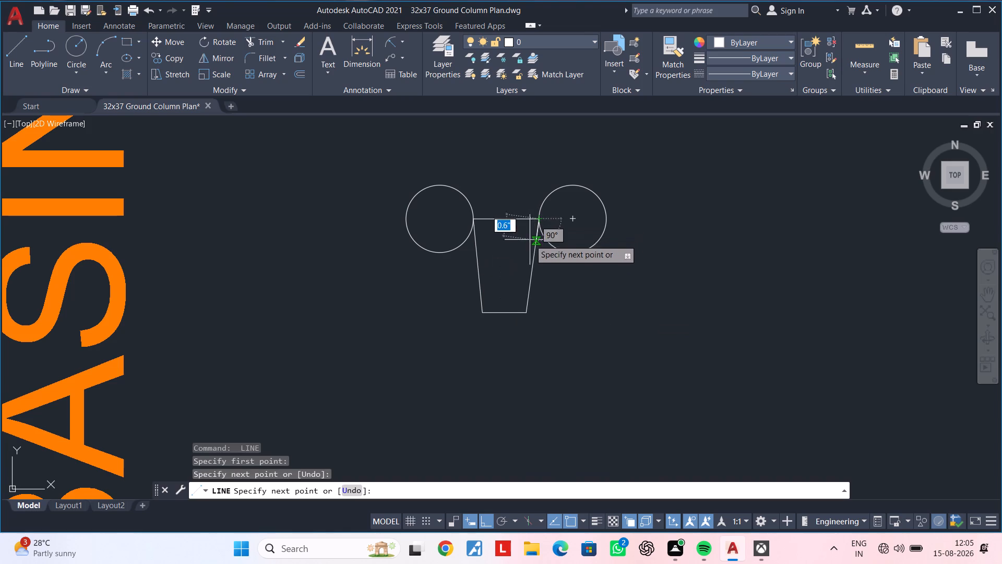
{"action": "scroll", "coordinate": [582, 322], "scroll_direction": "down", "scroll_amount": 1}
{"action": "key", "text": "Escape"}
{"action": "key", "text": "Escape"}
{"action": "scroll", "coordinate": [582, 322], "scroll_direction": "down", "scroll_amount": 2}
{"action": "middle_click_drag", "start_coordinate": [579, 295], "coordinate": [563, 253]}
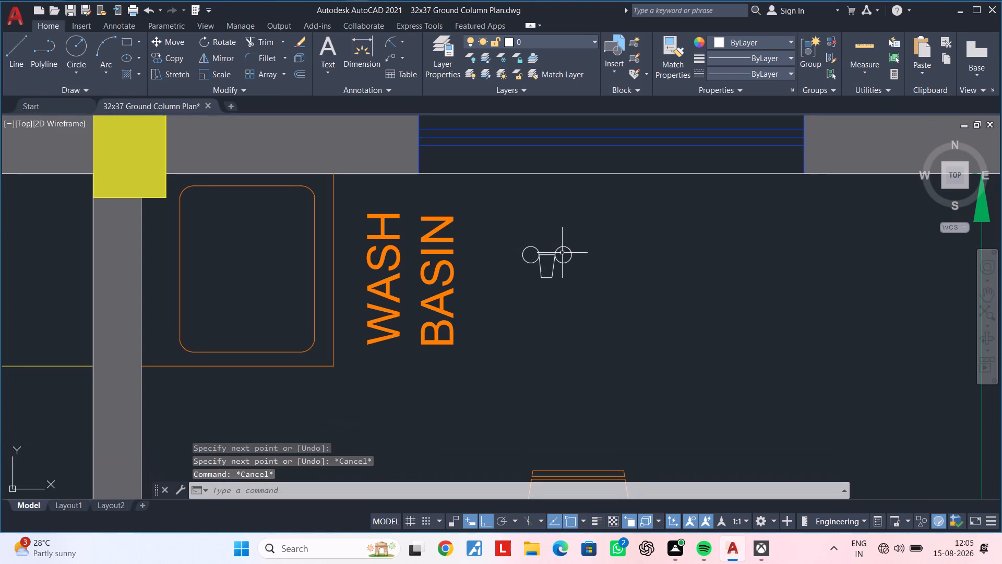
{"action": "key", "text": "Escape"}
{"action": "key", "text": "Escape"}
{"action": "key", "text": "Escape"}
{"action": "key", "text": "Escape"}
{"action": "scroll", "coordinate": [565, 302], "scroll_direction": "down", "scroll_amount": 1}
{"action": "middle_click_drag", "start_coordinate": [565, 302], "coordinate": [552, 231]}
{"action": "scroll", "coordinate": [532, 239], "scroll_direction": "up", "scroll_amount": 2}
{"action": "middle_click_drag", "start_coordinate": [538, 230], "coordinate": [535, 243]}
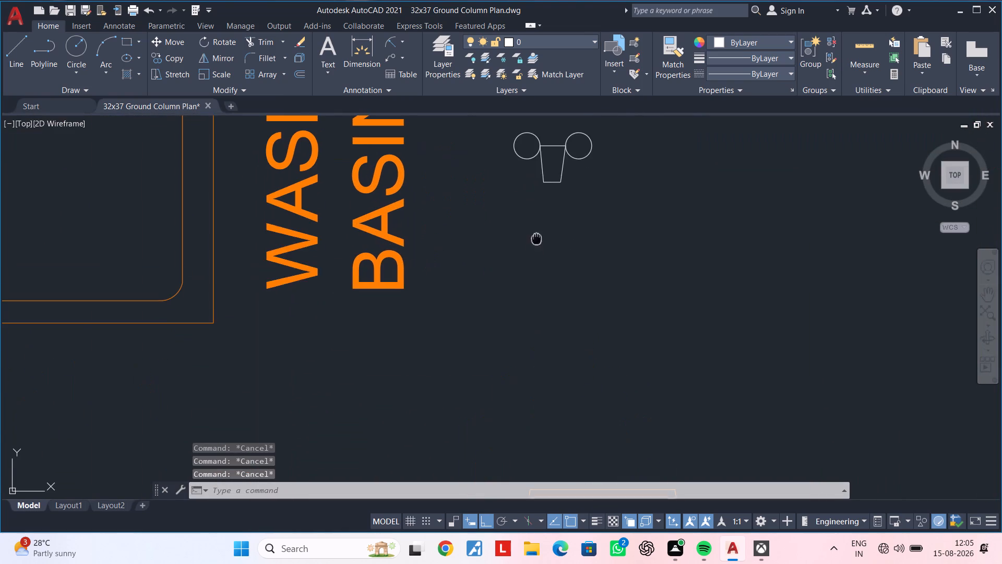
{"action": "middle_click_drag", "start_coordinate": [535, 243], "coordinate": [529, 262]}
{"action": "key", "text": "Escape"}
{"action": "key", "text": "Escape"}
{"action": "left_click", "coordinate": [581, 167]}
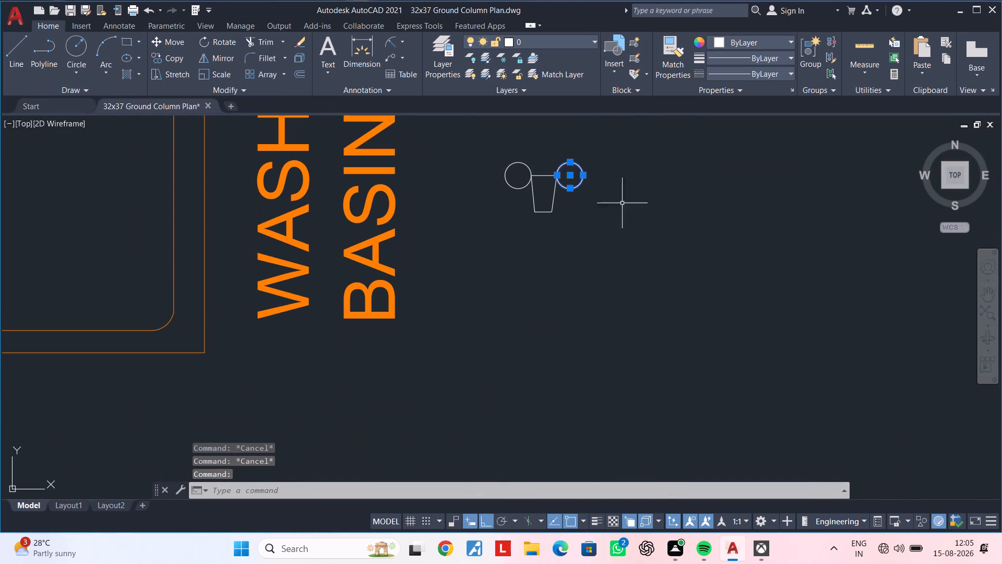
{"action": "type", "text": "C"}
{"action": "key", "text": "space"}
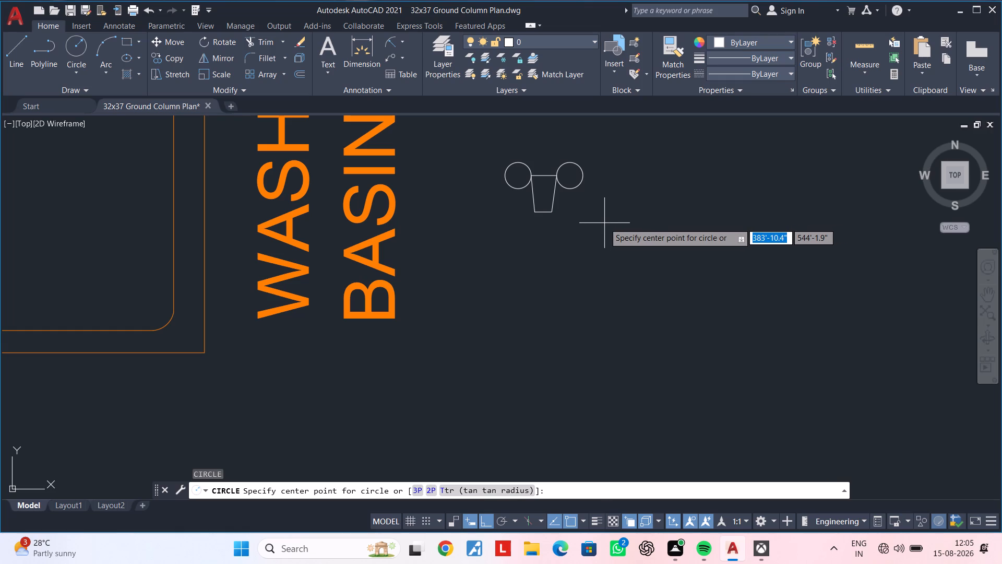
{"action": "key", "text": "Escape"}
Copy the right circle from its bottom quadrant to just below the spout's narrow end, with Ortho off.
{"action": "left_click", "coordinate": [584, 178]}
{"action": "key", "text": "c"}
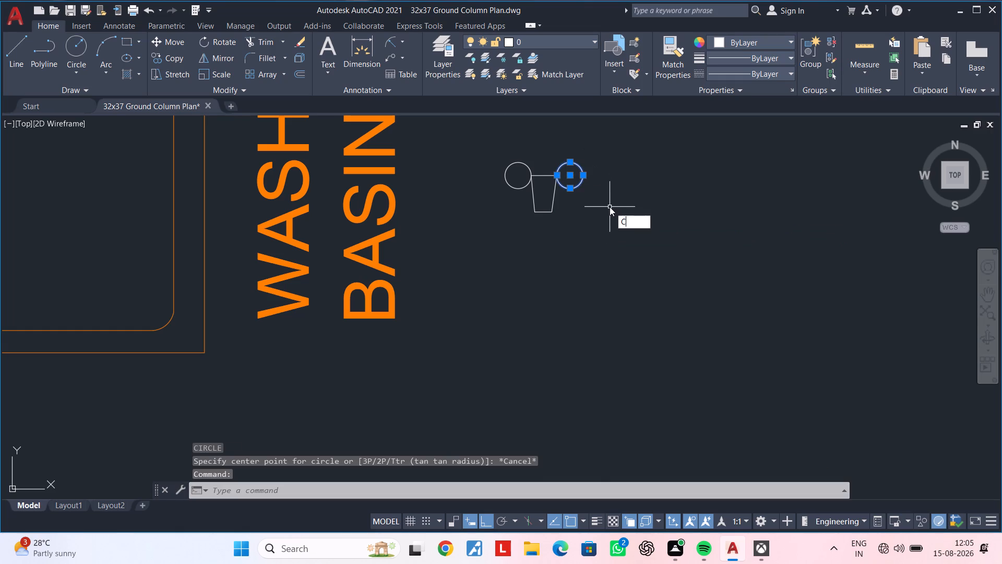
{"action": "type", "text": "O"}
{"action": "key", "text": "space"}
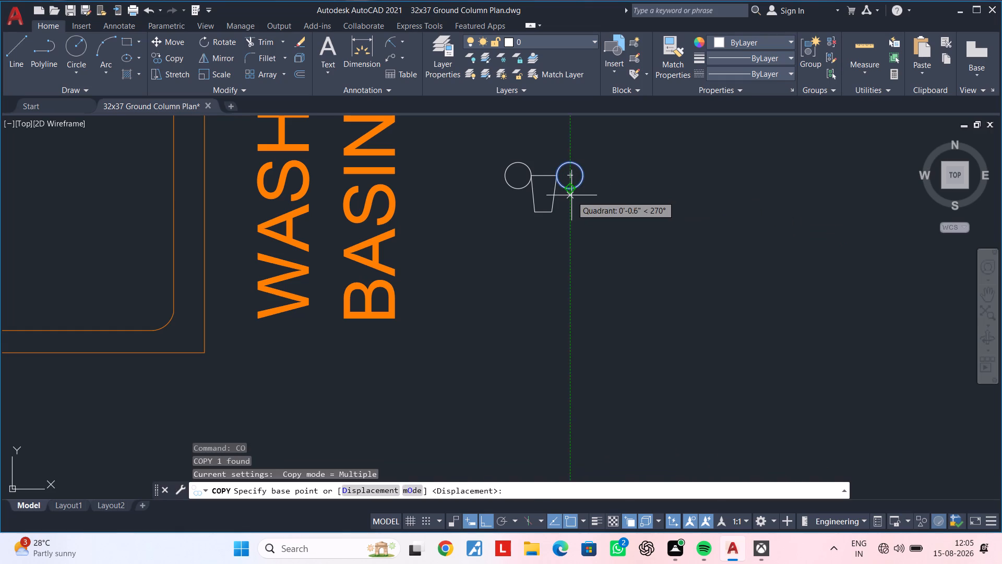
{"action": "left_click", "coordinate": [572, 189]}
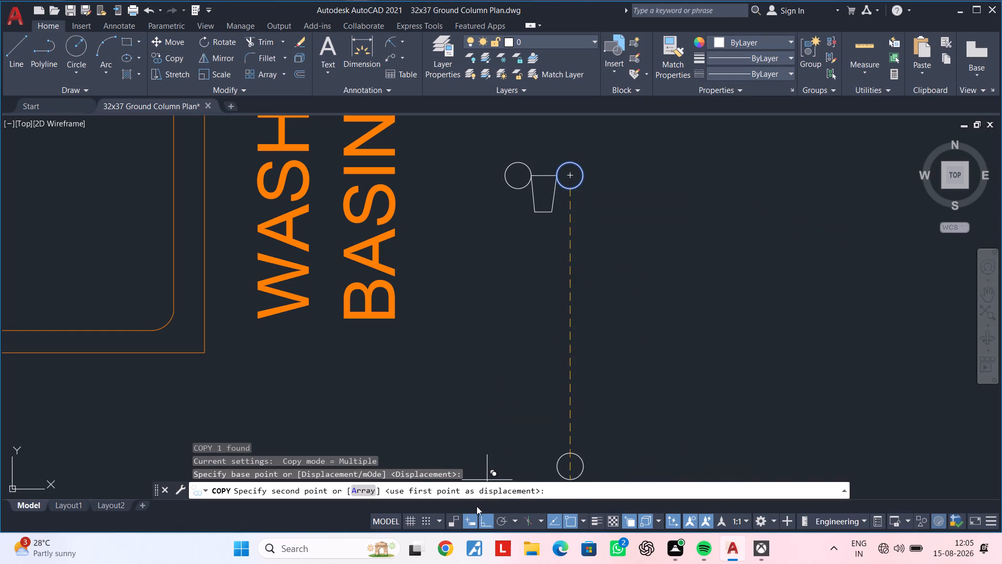
{"action": "double_click", "coordinate": [482, 519]}
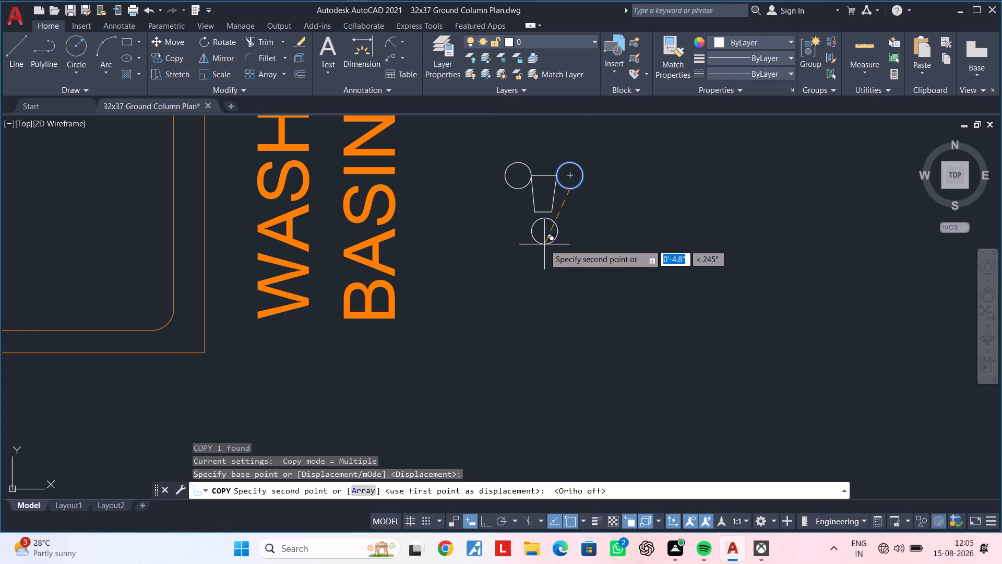
{"action": "scroll", "coordinate": [544, 244], "scroll_direction": "up", "scroll_amount": 1}
{"action": "left_click", "coordinate": [541, 240]}
{"action": "scroll", "coordinate": [550, 240], "scroll_direction": "down", "scroll_amount": 4}
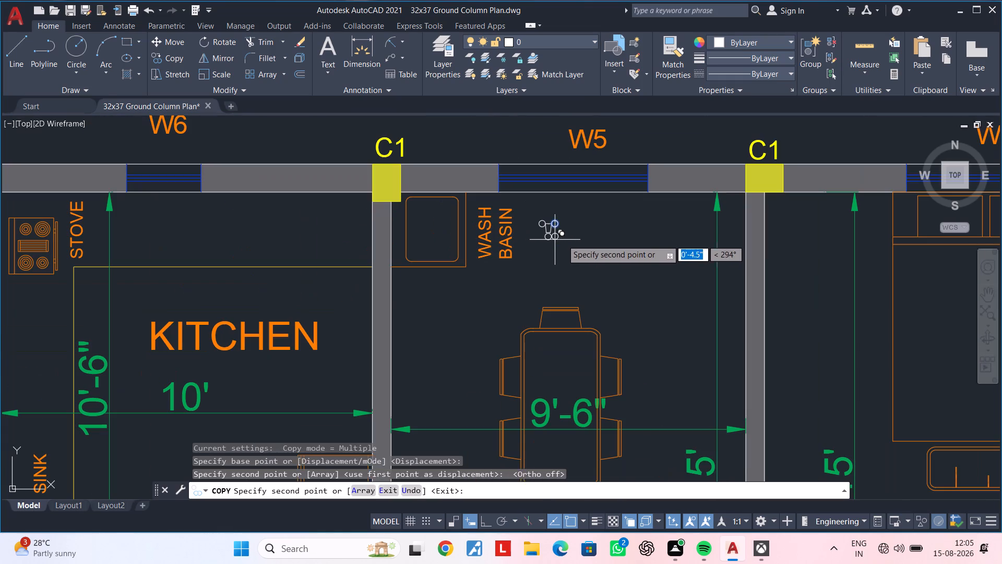
{"action": "key", "text": "Escape"}
{"action": "key", "text": "Escape"}
{"action": "key", "text": "Escape"}
{"action": "key", "text": "Escape"}
{"action": "key", "text": "Escape"}
{"action": "key", "text": "Escape"}
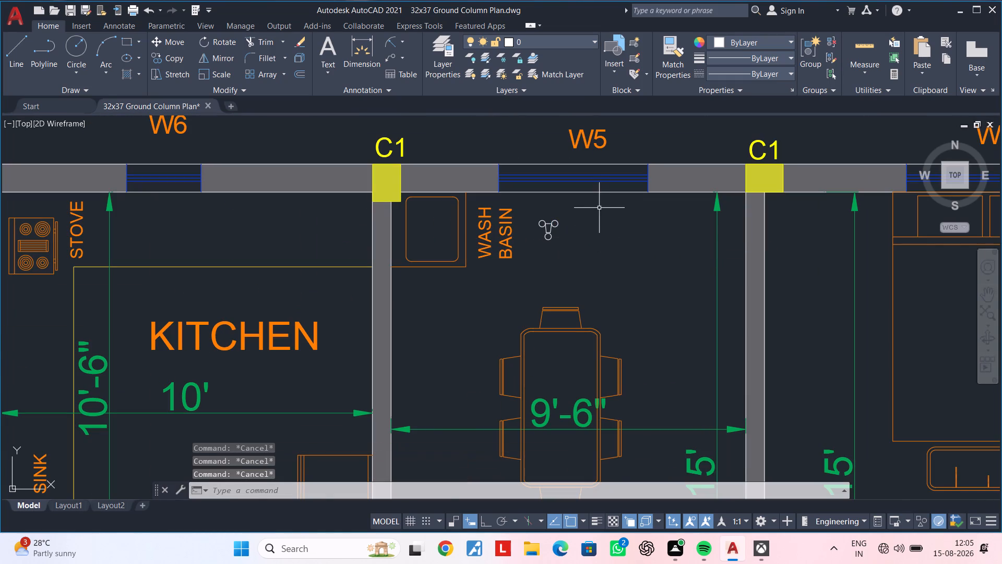
Join the faucet's spout lines into a single polyline, selecting the whole faucet.
{"action": "left_click", "coordinate": [601, 205]}
{"action": "left_click", "coordinate": [529, 248]}
{"action": "type", "text": "J"}
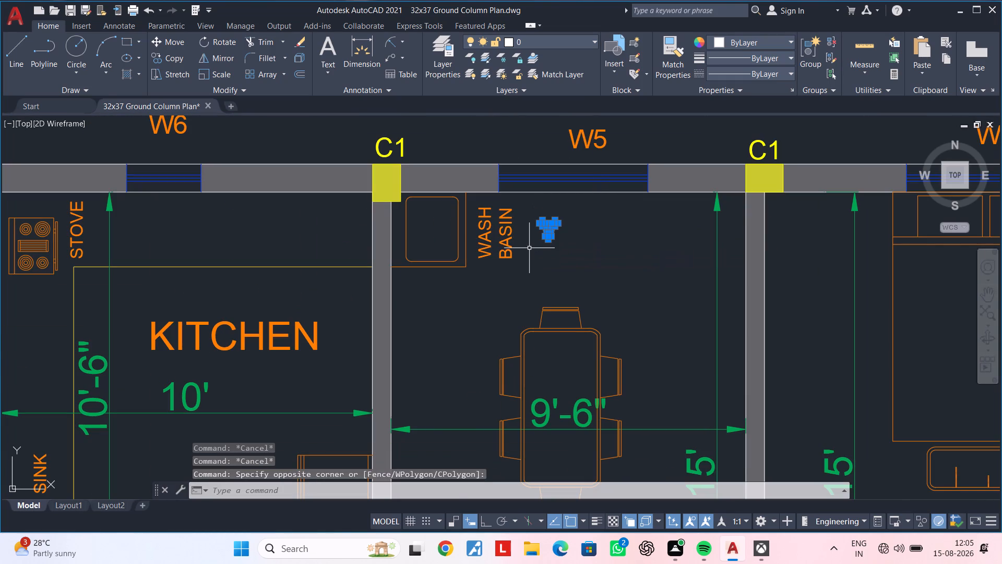
{"action": "key", "text": "space"}
{"action": "key", "text": "Escape"}
Rotate the whole faucet 90° counterclockwise with Ortho on, so its spout points to the right.
{"action": "left_click", "coordinate": [568, 214]}
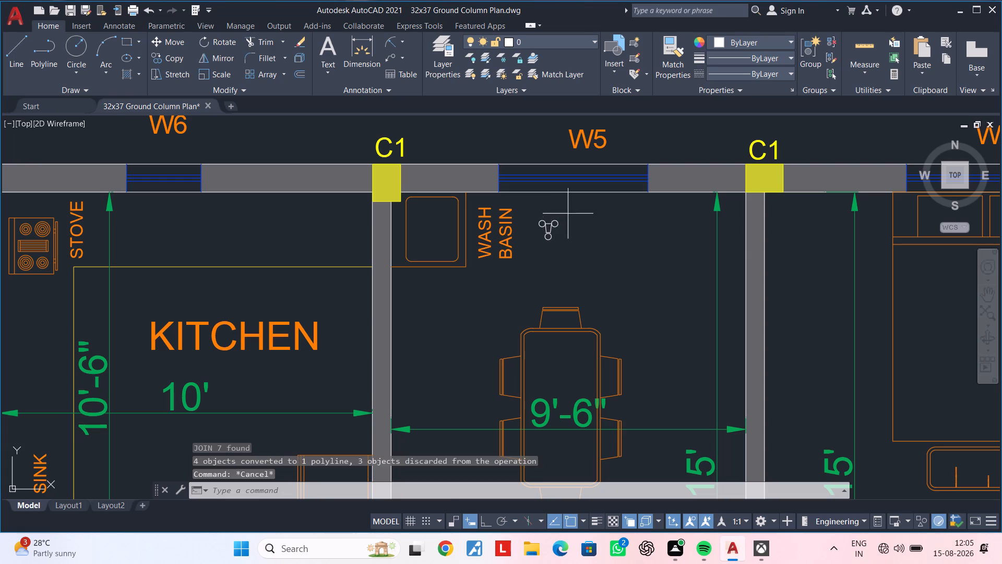
{"action": "left_click", "coordinate": [529, 244]}
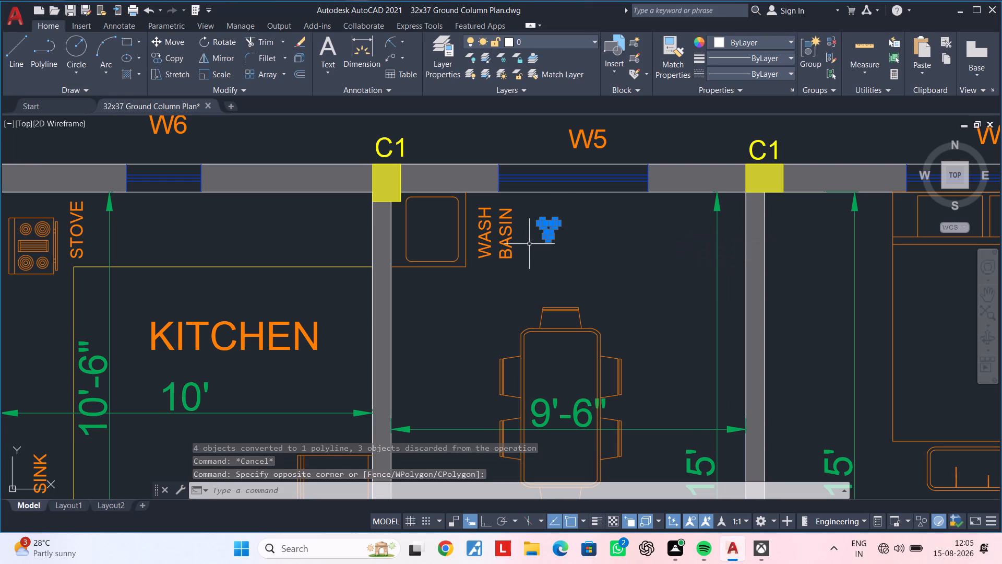
{"action": "type", "text": "RO"}
{"action": "key", "text": "space"}
{"action": "left_click", "coordinate": [567, 242]}
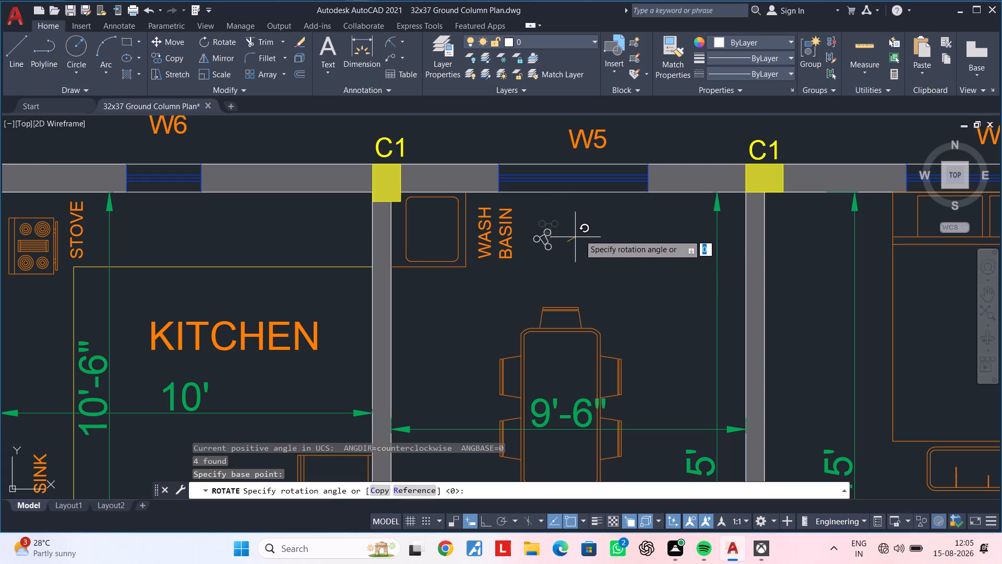
{"action": "left_click", "coordinate": [487, 517]}
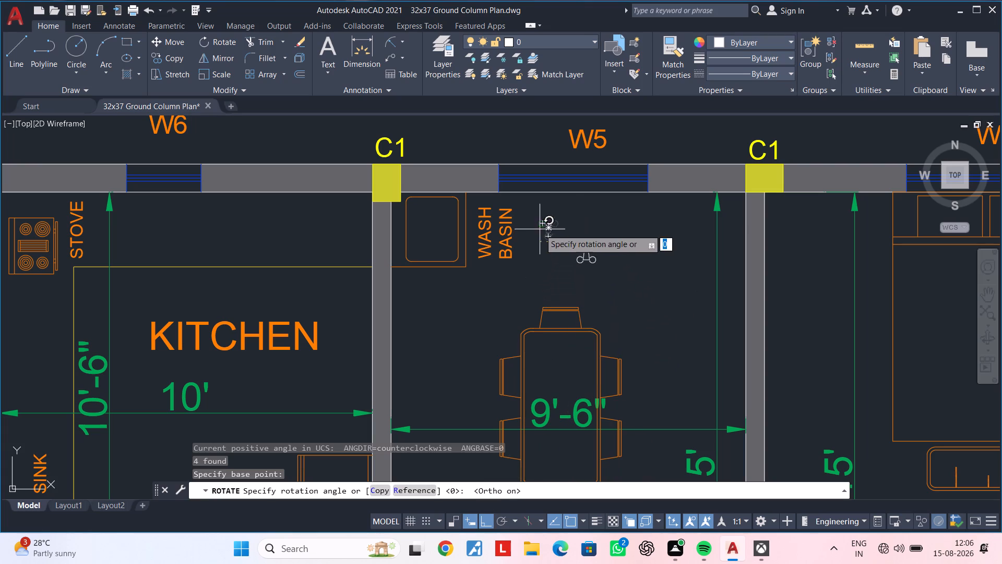
{"action": "left_click", "coordinate": [561, 210]}
{"action": "key", "text": "Escape"}
Move the faucet by its lower circle's right quadrant to the midpoint of the wash basin's left inner edge.
{"action": "left_click_drag", "start_coordinate": [578, 230], "coordinate": [571, 237]}
{"action": "left_click", "coordinate": [524, 284]}
{"action": "type", "text": "M"}
{"action": "key", "text": "space"}
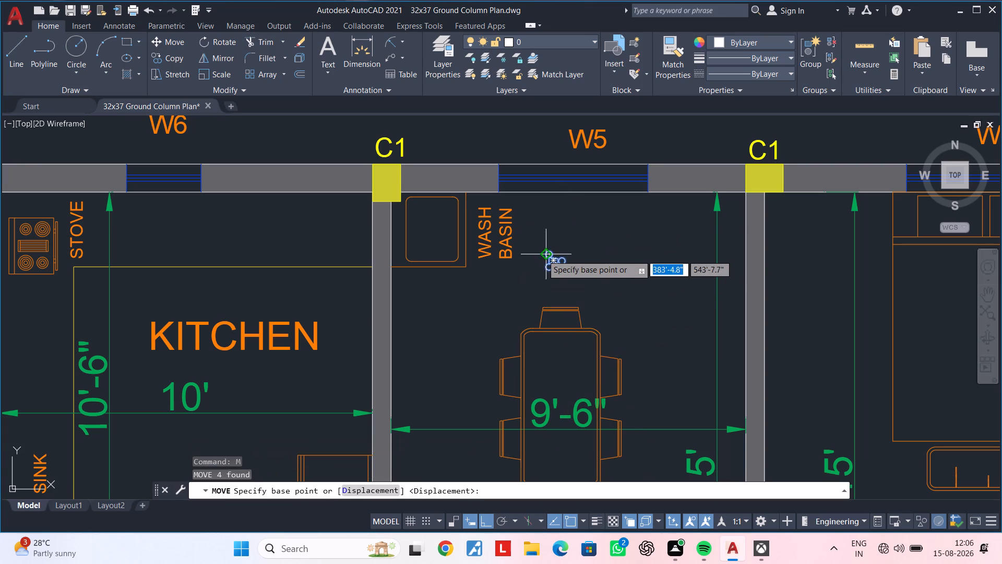
{"action": "scroll", "coordinate": [541, 259], "scroll_direction": "up", "scroll_amount": 4}
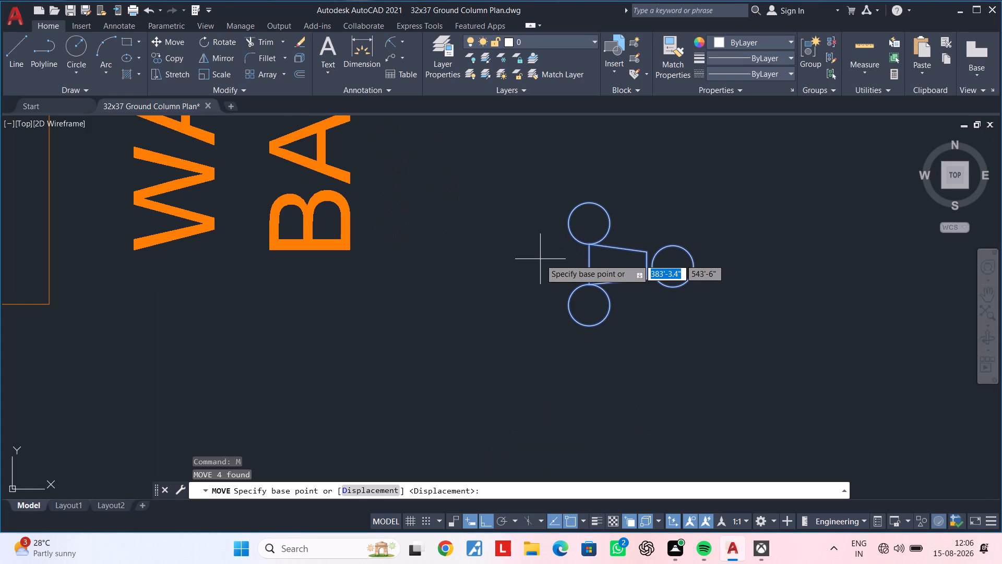
{"action": "left_click", "coordinate": [613, 307]}
{"action": "scroll", "coordinate": [503, 284], "scroll_direction": "down", "scroll_amount": 2}
{"action": "middle_click_drag", "start_coordinate": [486, 275], "coordinate": [585, 273]}
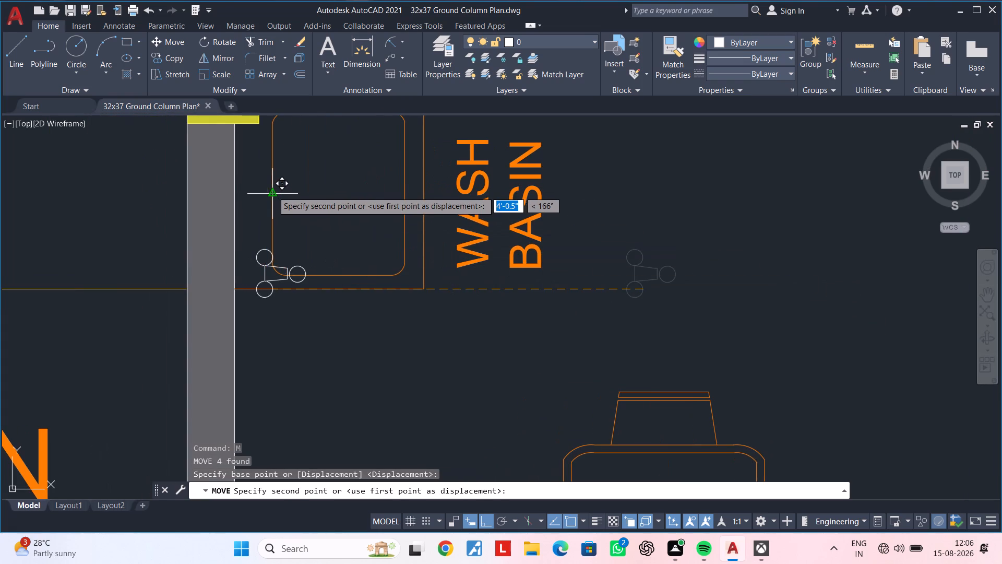
{"action": "left_click", "coordinate": [272, 191]}
{"action": "scroll", "coordinate": [273, 193], "scroll_direction": "down", "scroll_amount": 1}
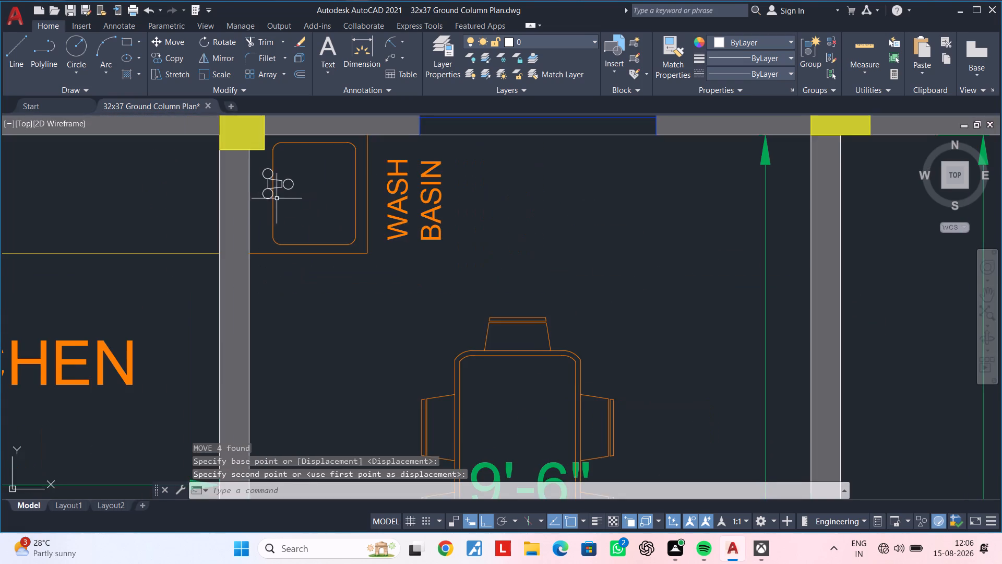
Move the faucet straight down so it is centred on the midpoint of the basin's left inner edge.
{"action": "middle_click_drag", "start_coordinate": [282, 205], "coordinate": [290, 238]}
{"action": "scroll", "coordinate": [293, 231], "scroll_direction": "up", "scroll_amount": 2}
{"action": "middle_click_drag", "start_coordinate": [287, 230], "coordinate": [324, 233]}
{"action": "key", "text": "Escape"}
{"action": "key", "text": "Escape"}
{"action": "left_click", "coordinate": [344, 144]}
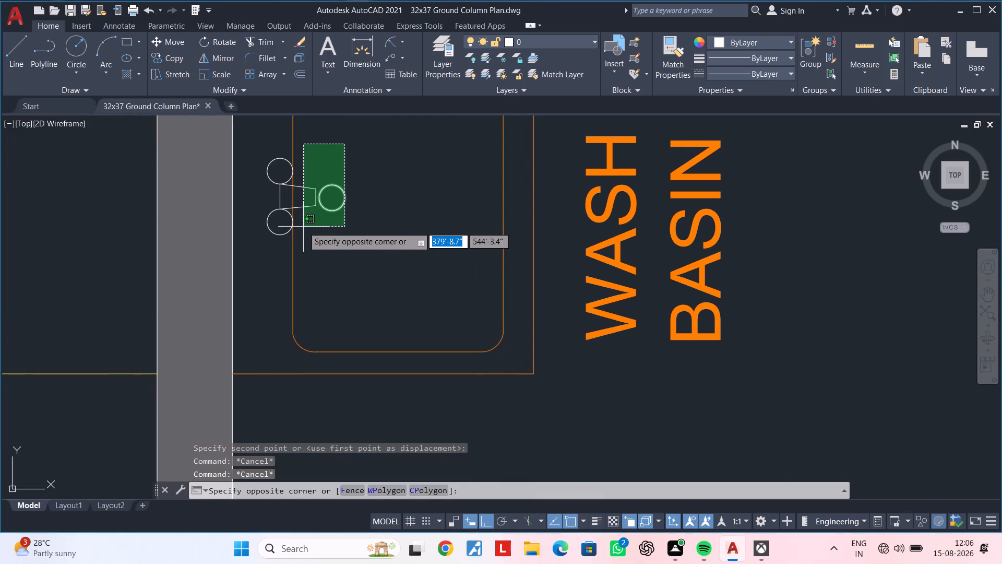
{"action": "key", "text": "Escape"}
{"action": "key", "text": "Escape"}
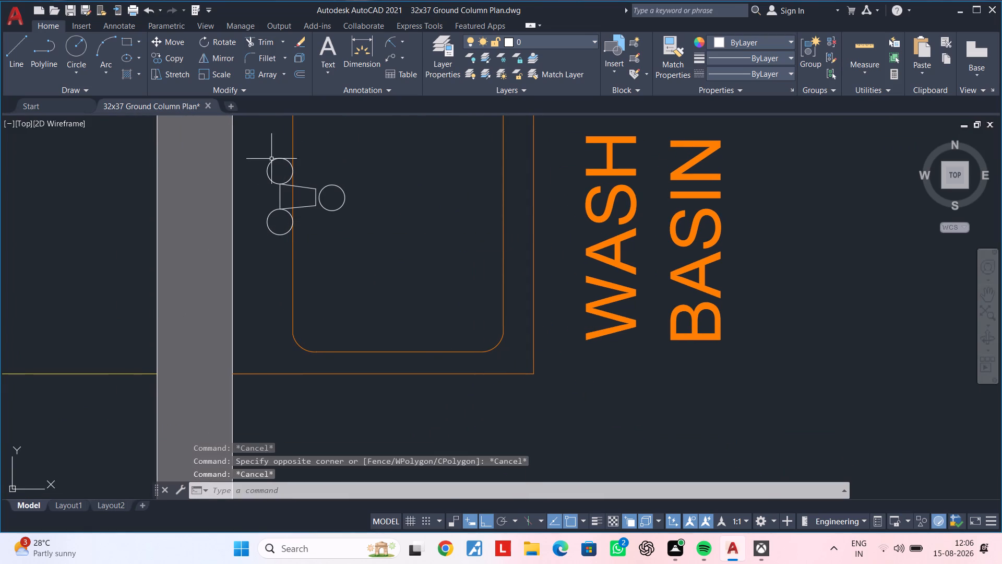
{"action": "left_click", "coordinate": [267, 150]}
{"action": "left_click", "coordinate": [371, 248]}
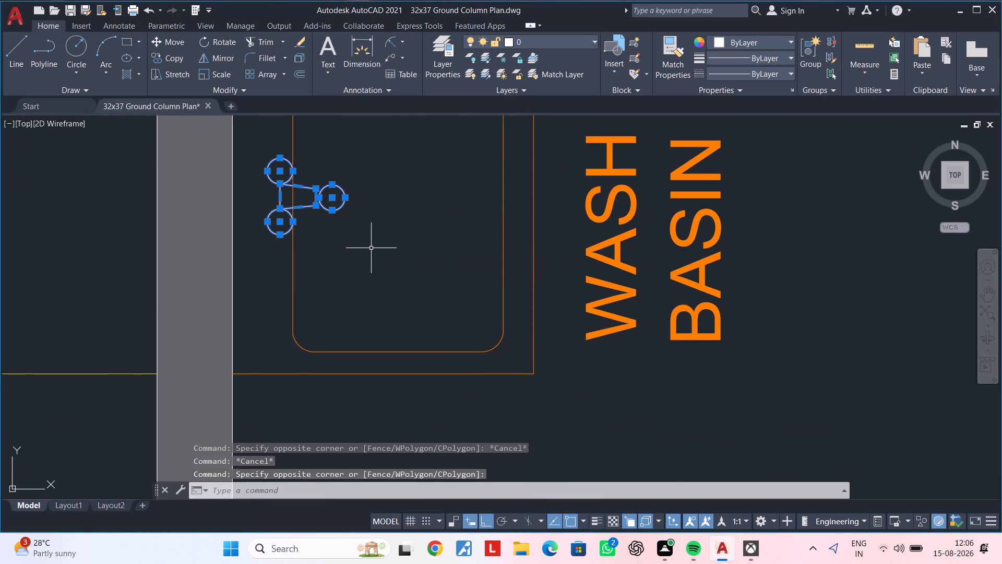
{"action": "type", "text": "M"}
{"action": "key", "text": "space"}
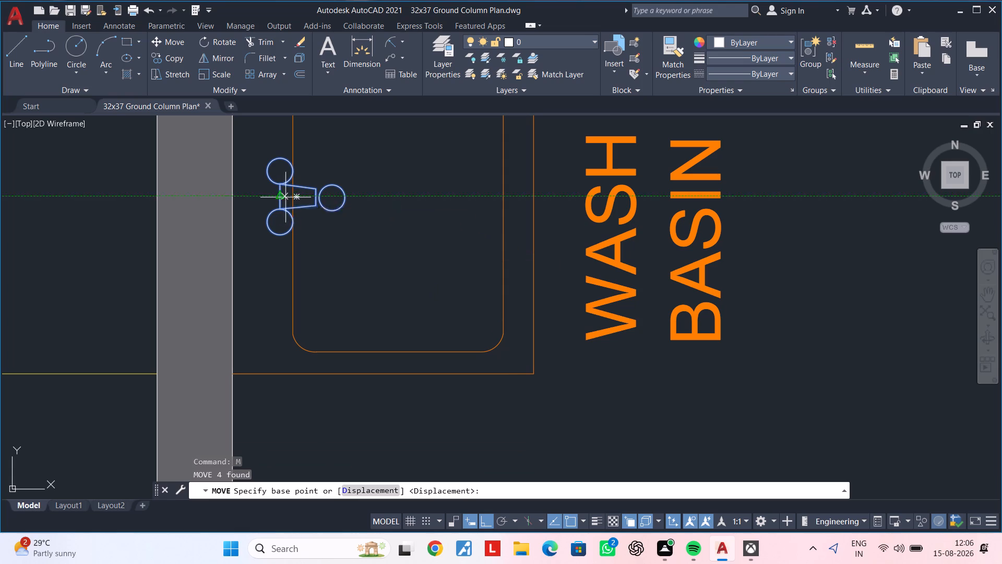
{"action": "scroll", "coordinate": [307, 210], "scroll_direction": "down", "scroll_amount": 1}
{"action": "middle_click_drag", "start_coordinate": [319, 225], "coordinate": [332, 268]}
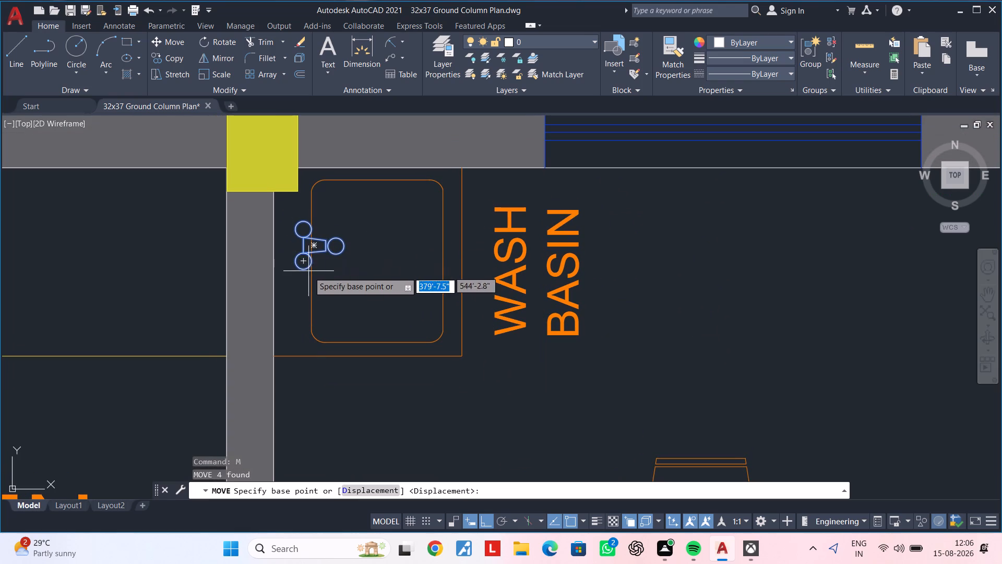
{"action": "left_click", "coordinate": [316, 245]}
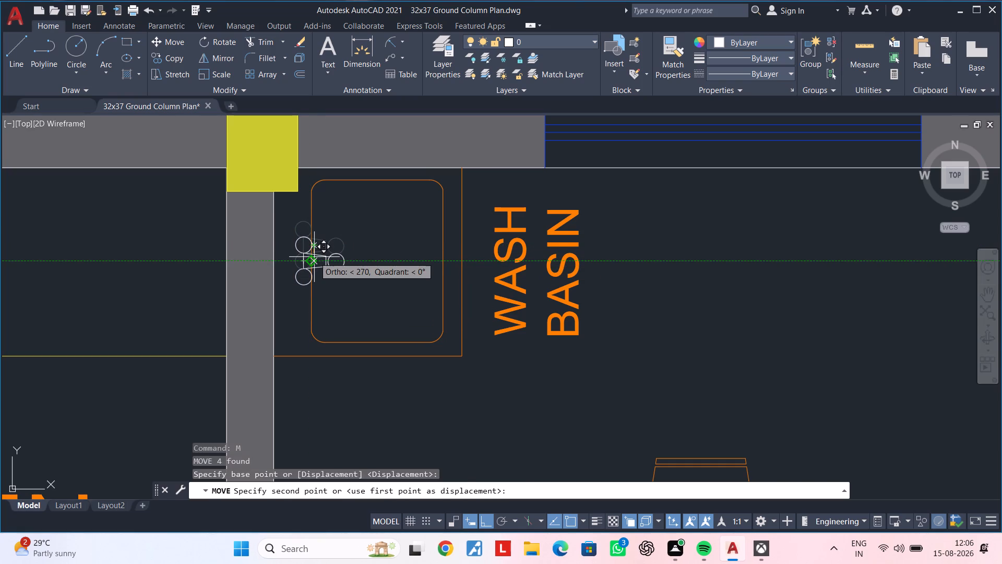
{"action": "left_click", "coordinate": [314, 257]}
{"action": "key", "text": "Escape"}
{"action": "scroll", "coordinate": [318, 279], "scroll_direction": "up", "scroll_amount": 2}
{"action": "middle_click_drag", "start_coordinate": [328, 280], "coordinate": [374, 280]}
{"action": "key", "text": "Escape"}
{"action": "key", "text": "Escape"}
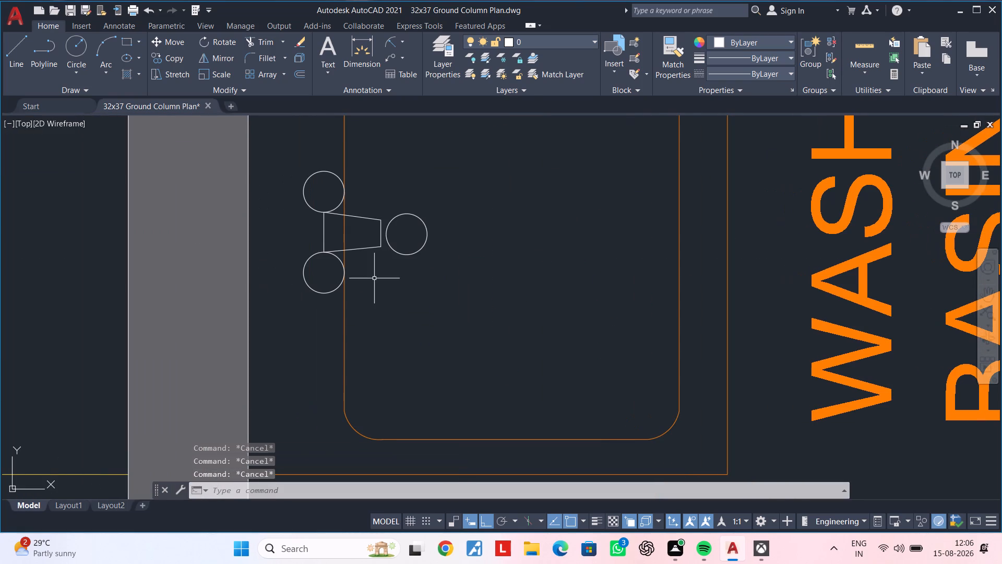
Trim the basin's left inner edge where it passes through the spout and the gaps between the two tap circles.
{"action": "type", "text": "TR"}
{"action": "key", "text": "space"}
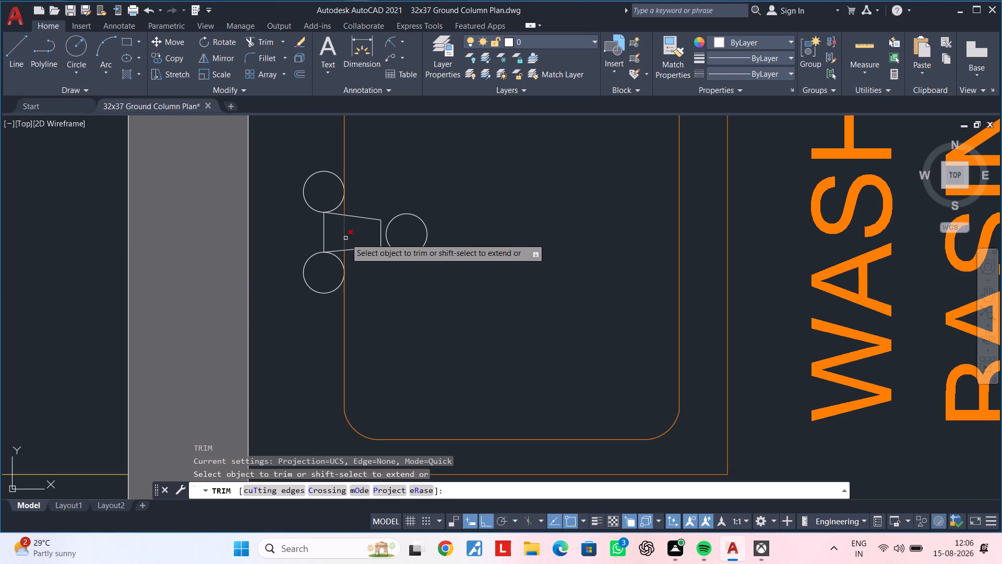
{"action": "left_click", "coordinate": [345, 238]}
{"action": "left_click", "coordinate": [345, 254]}
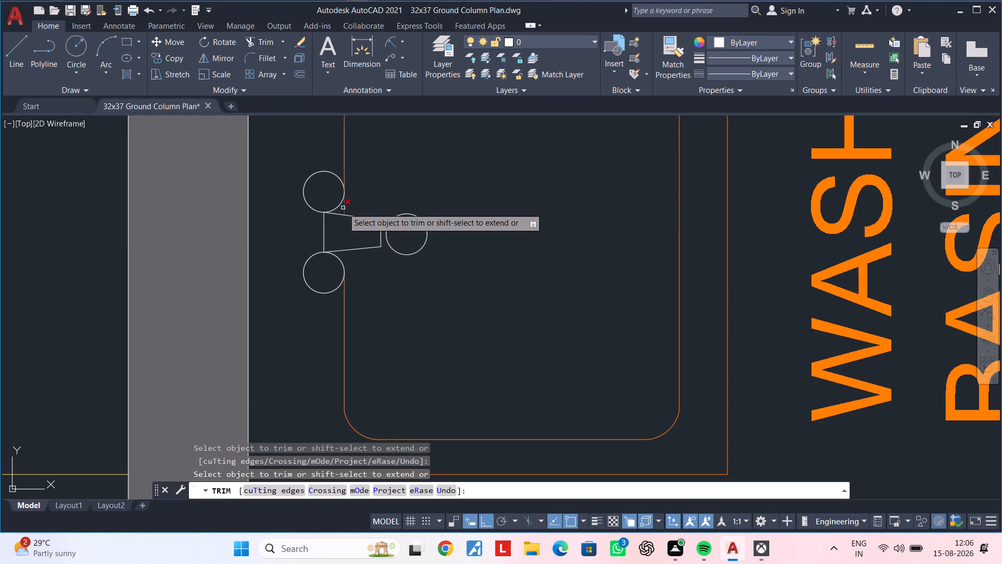
{"action": "left_click", "coordinate": [343, 208]}
{"action": "scroll", "coordinate": [359, 199], "scroll_direction": "down", "scroll_amount": 3}
{"action": "key", "text": "Escape"}
{"action": "key", "text": "Escape"}
Match the faucet's properties to those of the wash basin's rounded inner outline.
{"action": "scroll", "coordinate": [386, 226], "scroll_direction": "down", "scroll_amount": 2}
{"action": "middle_click_drag", "start_coordinate": [399, 227], "coordinate": [392, 232]}
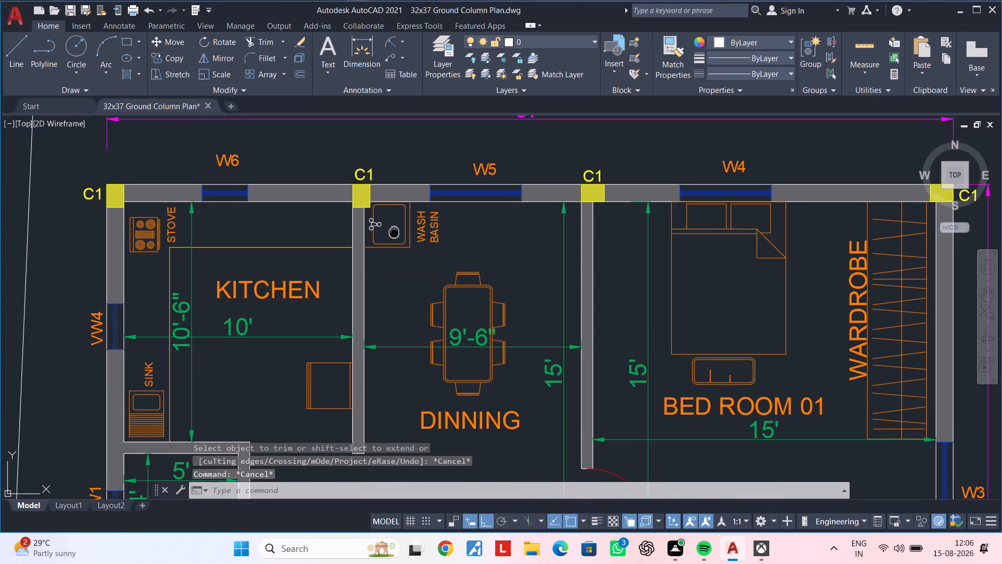
{"action": "middle_click_drag", "start_coordinate": [392, 232], "coordinate": [388, 234]}
{"action": "scroll", "coordinate": [377, 231], "scroll_direction": "up", "scroll_amount": 4}
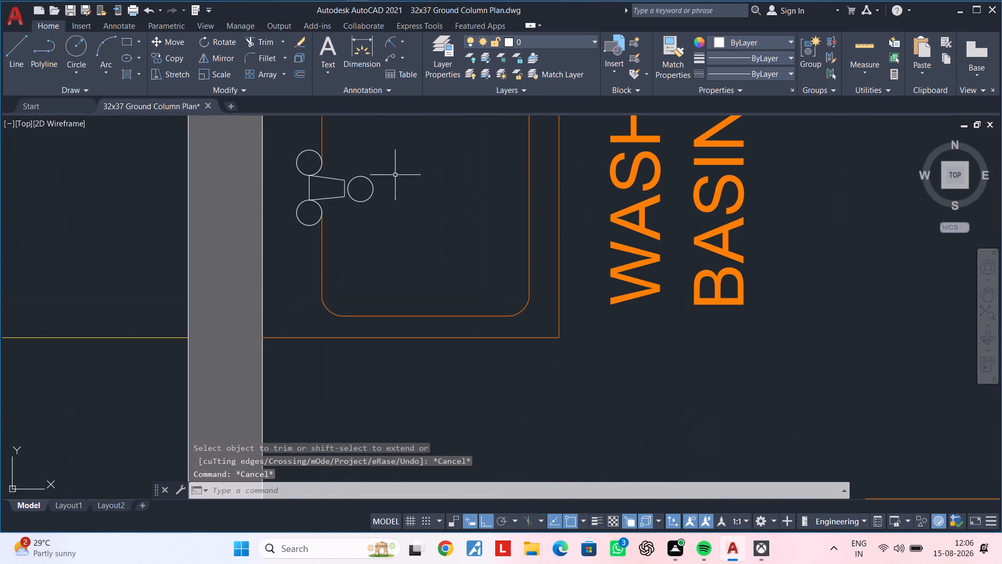
{"action": "left_click", "coordinate": [400, 161]}
{"action": "key", "text": "Escape"}
{"action": "key", "text": "Escape"}
{"action": "key", "text": "m"}
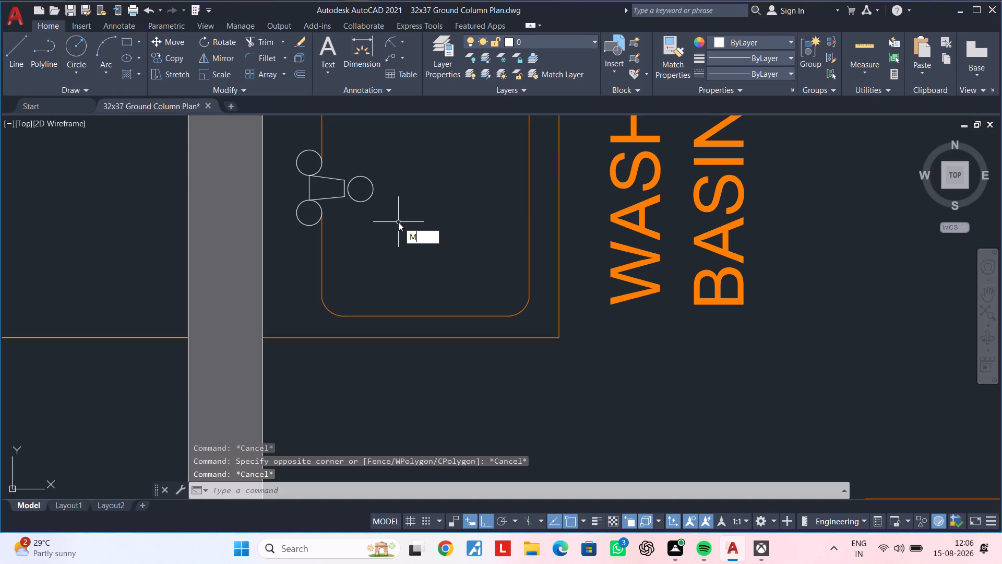
{"action": "key", "text": "a"}
{"action": "key", "text": "space"}
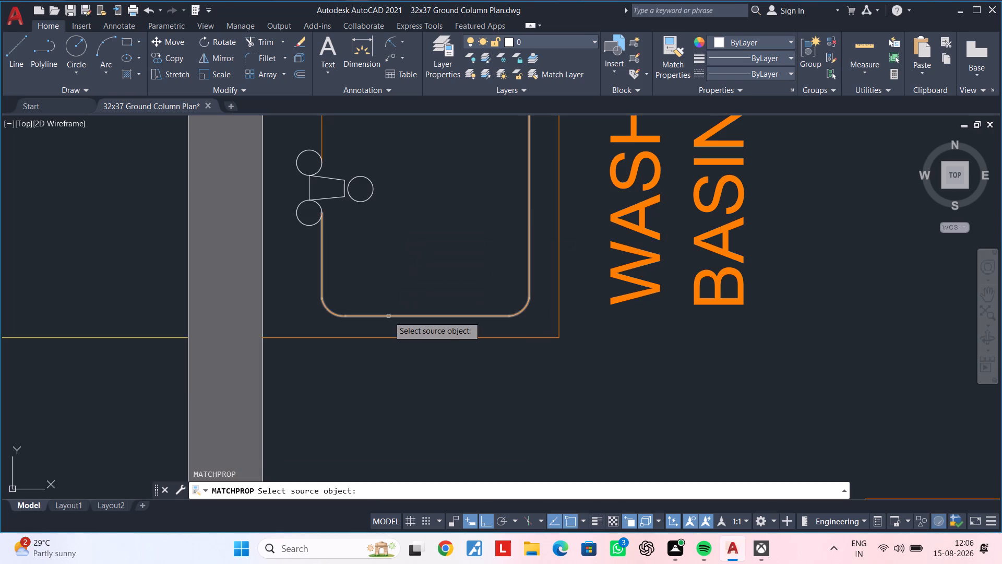
{"action": "left_click", "coordinate": [388, 316]}
{"action": "left_click", "coordinate": [403, 131]}
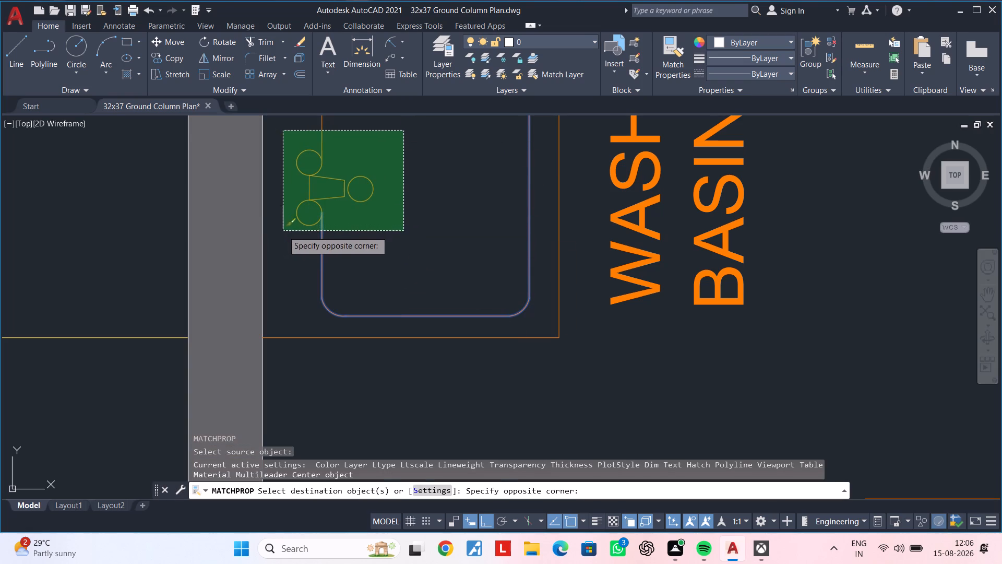
{"action": "left_click", "coordinate": [283, 231]}
{"action": "scroll", "coordinate": [369, 224], "scroll_direction": "down", "scroll_amount": 2}
{"action": "key", "text": "Escape"}
{"action": "key", "text": "Escape"}
{"action": "key", "text": "Escape"}
Review the whole furnished floor plan together with its dimensioned plot outline.
{"action": "scroll", "coordinate": [387, 238], "scroll_direction": "down", "scroll_amount": 3}
{"action": "middle_click_drag", "start_coordinate": [387, 238], "coordinate": [426, 187]}
{"action": "key", "text": "Escape"}
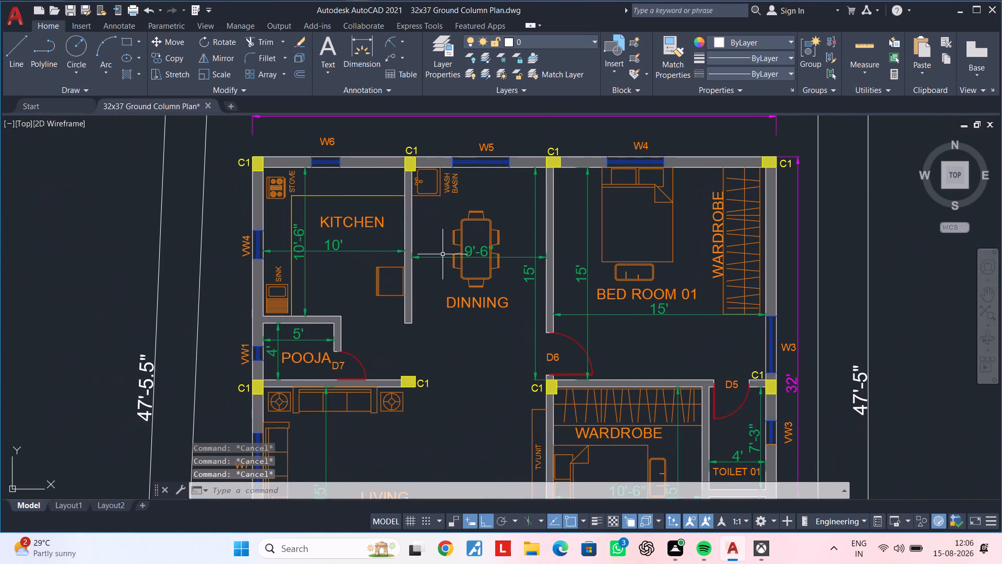
{"action": "key", "text": "Escape"}
{"action": "middle_click_drag", "start_coordinate": [444, 316], "coordinate": [449, 220]}
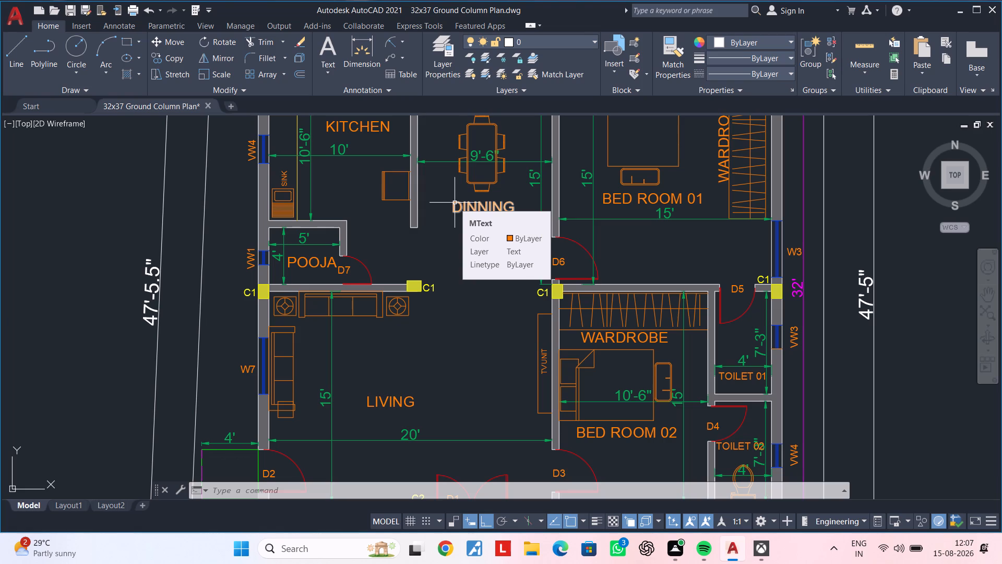
{"action": "scroll", "coordinate": [456, 256], "scroll_direction": "down", "scroll_amount": 2}
{"action": "middle_click_drag", "start_coordinate": [456, 256], "coordinate": [413, 293]}
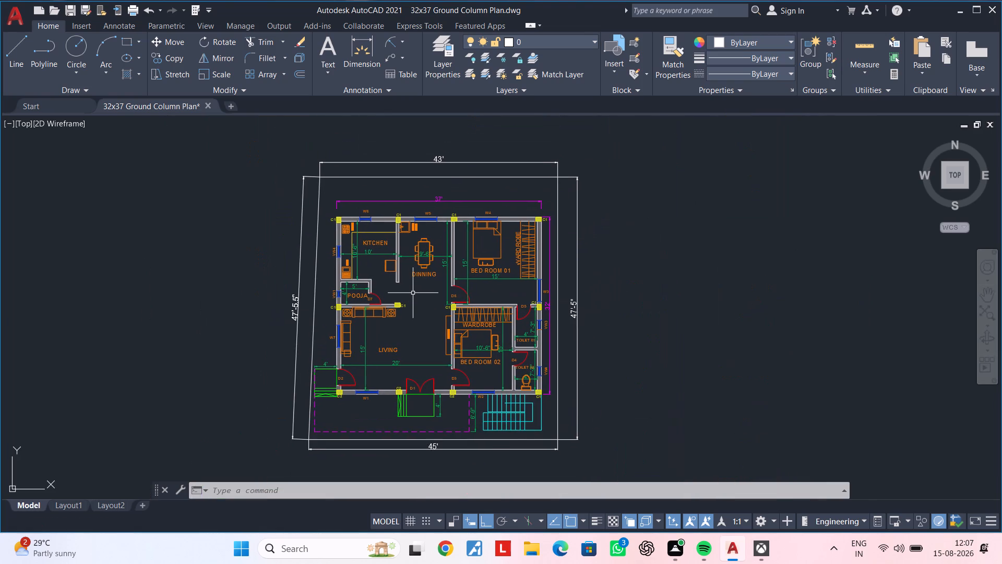
{"action": "key", "text": "Escape"}
{"action": "key", "text": "Escape"}
{"action": "key", "text": "Escape"}
{"action": "scroll", "coordinate": [413, 291], "scroll_direction": "down", "scroll_amount": 1}
{"action": "middle_click_drag", "start_coordinate": [413, 291], "coordinate": [421, 253]}
{"action": "key", "text": "Escape"}
{"action": "key", "text": "Escape"}
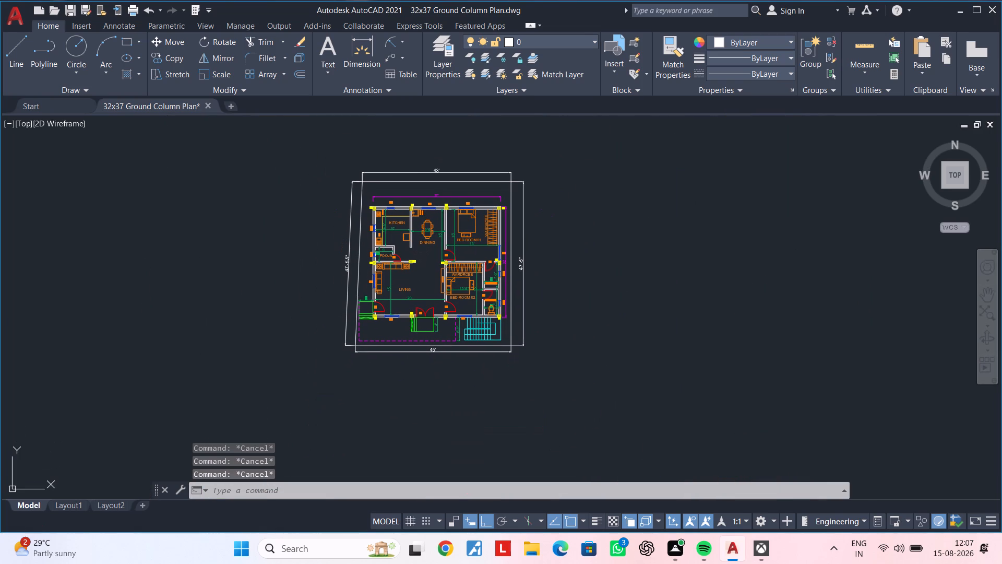
{"action": "scroll", "coordinate": [421, 253], "scroll_direction": "up", "scroll_amount": 1}
{"action": "middle_click_drag", "start_coordinate": [421, 253], "coordinate": [398, 294]}
{"action": "key", "text": "Escape"}
{"action": "middle_click_drag", "start_coordinate": [401, 293], "coordinate": [393, 257]}
{"action": "key", "text": "Escape"}
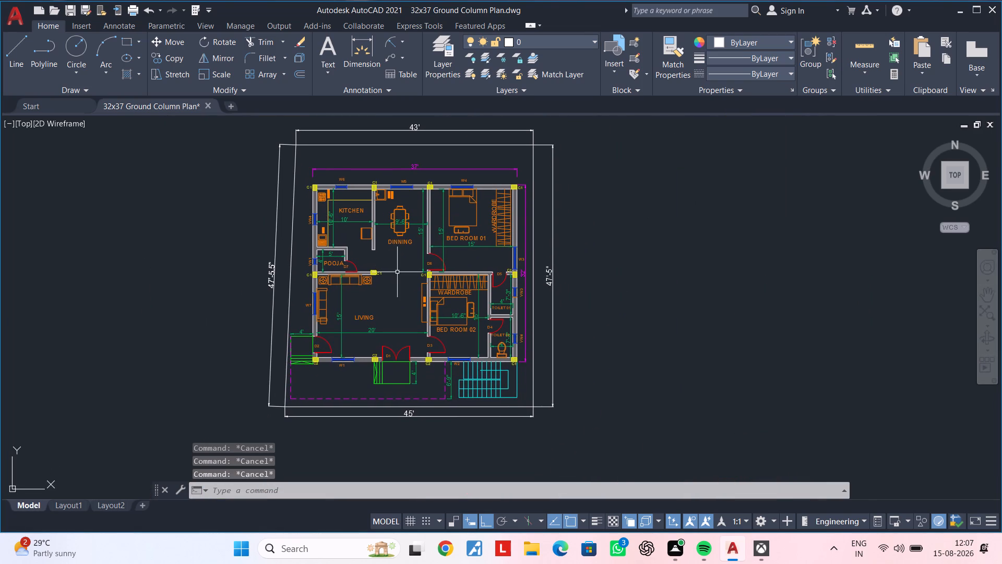
{"action": "middle_click_drag", "start_coordinate": [397, 272], "coordinate": [404, 250]}
{"action": "scroll", "coordinate": [395, 255], "scroll_direction": "up", "scroll_amount": 1}
{"action": "scroll", "coordinate": [401, 259], "scroll_direction": "down", "scroll_amount": 1}
{"action": "middle_click_drag", "start_coordinate": [401, 259], "coordinate": [395, 279]}
{"action": "key", "text": "Escape"}
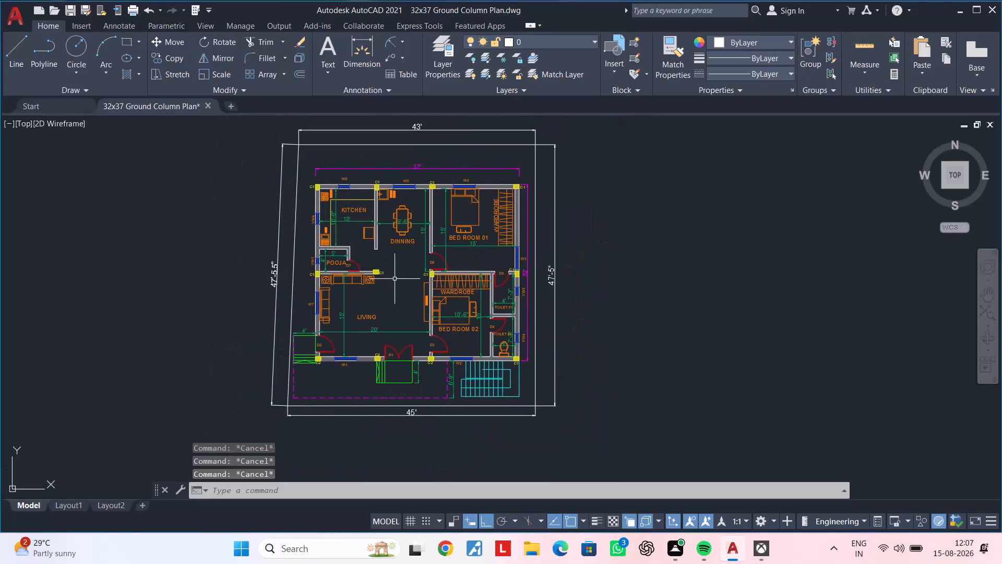
{"action": "middle_click_drag", "start_coordinate": [395, 279], "coordinate": [395, 289]}
{"action": "key", "text": "Escape"}
{"action": "key", "text": "Escape"}
{"action": "key", "text": "Escape"}
{"action": "key", "text": "Escape"}
{"action": "key", "text": "Escape"}
{"action": "key", "text": "Escape"}
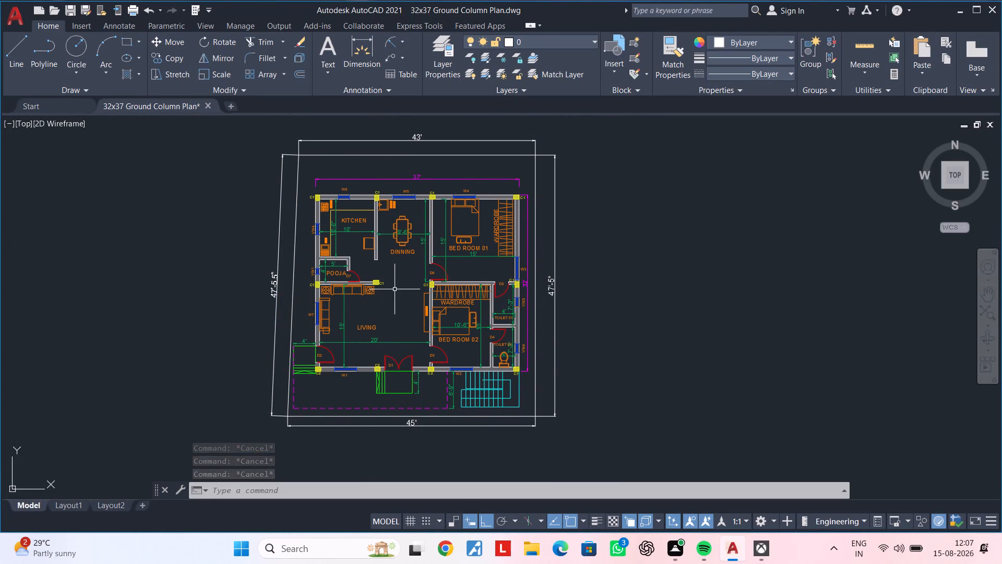
{"action": "key", "text": "Escape"}
{"action": "key", "text": "Escape"}
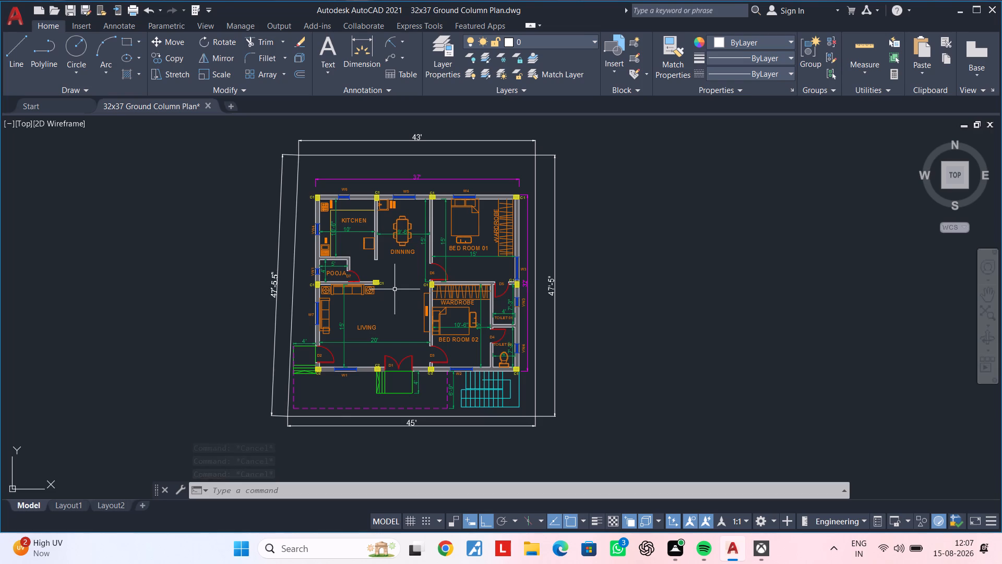
Set up the plot with the previous plot's settings and a plot window around the whole floor plan and its dimensioned plot outline.
{"action": "key", "text": "ctrl+p"}
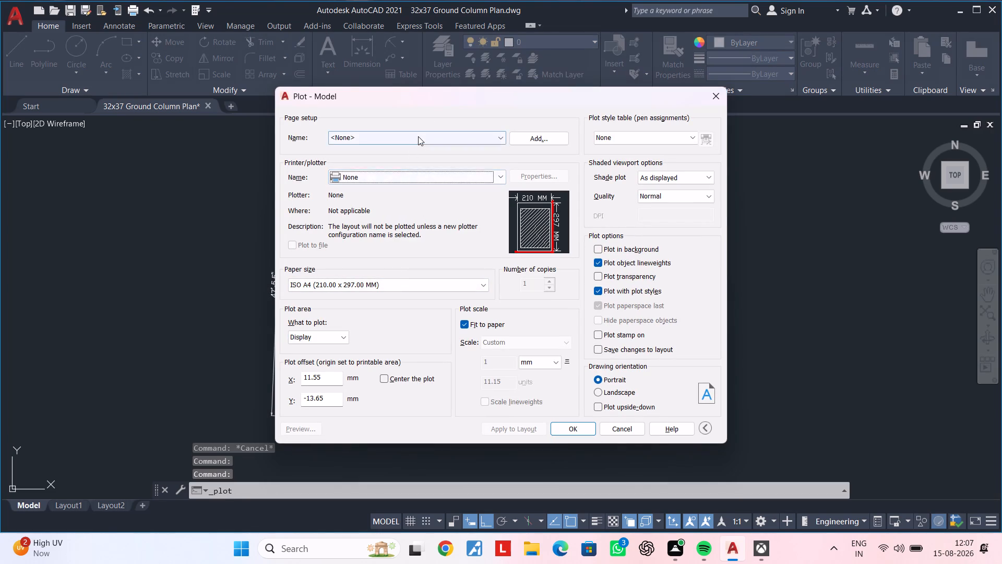
{"action": "left_click", "coordinate": [418, 136]}
{"action": "left_click", "coordinate": [420, 157]}
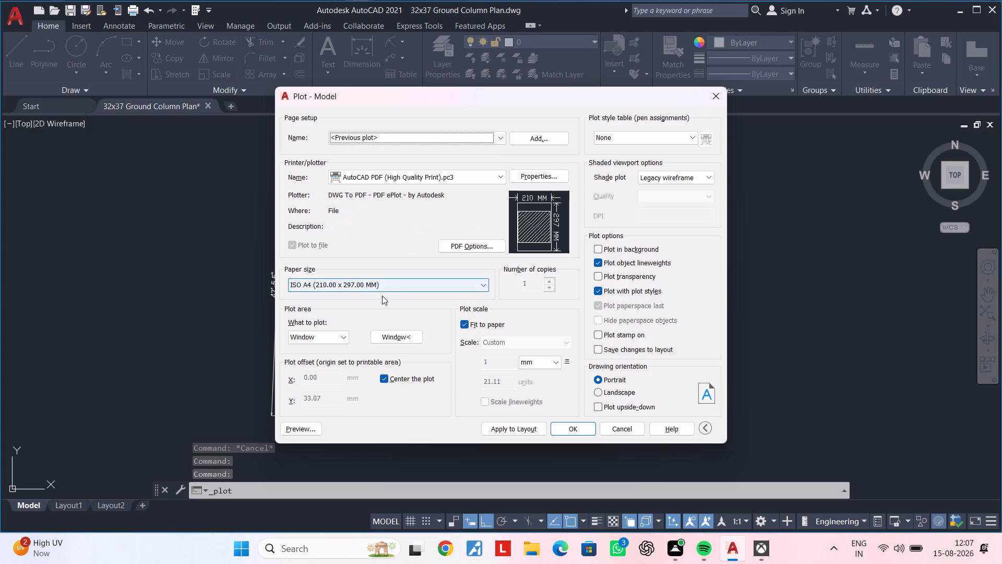
{"action": "left_click", "coordinate": [392, 340]}
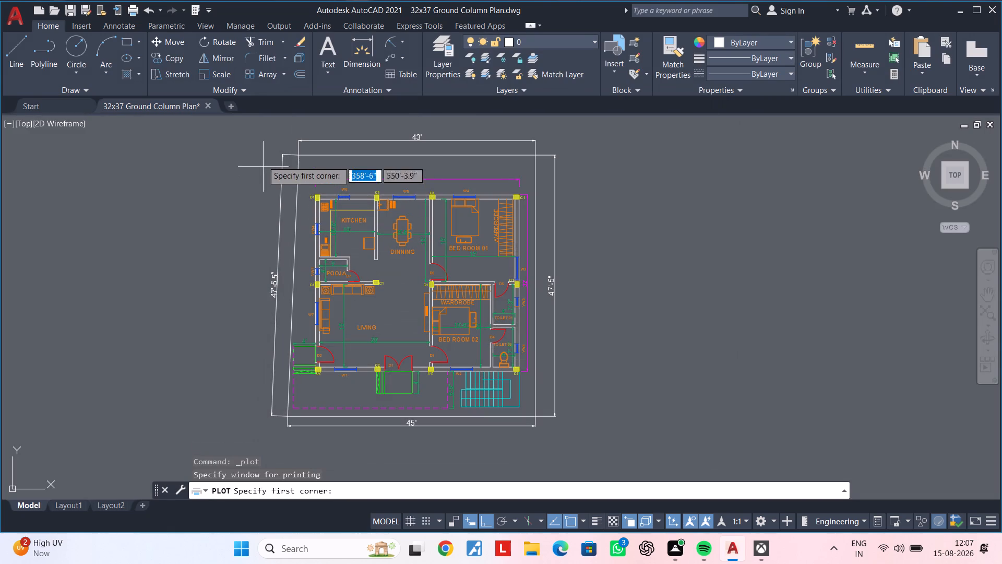
{"action": "scroll", "coordinate": [261, 142], "scroll_direction": "down", "scroll_amount": 1}
{"action": "left_click", "coordinate": [254, 121]}
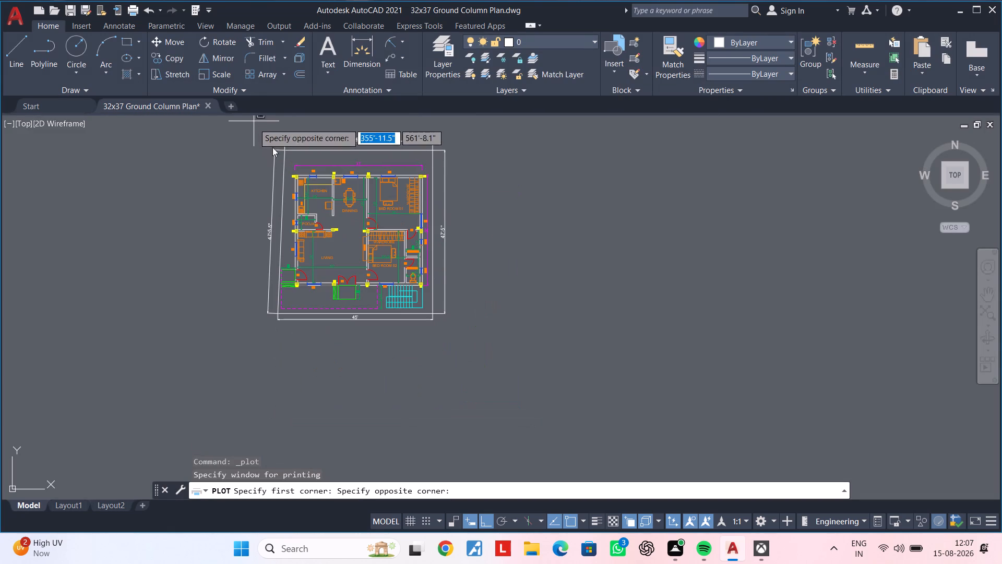
{"action": "left_click", "coordinate": [482, 345]}
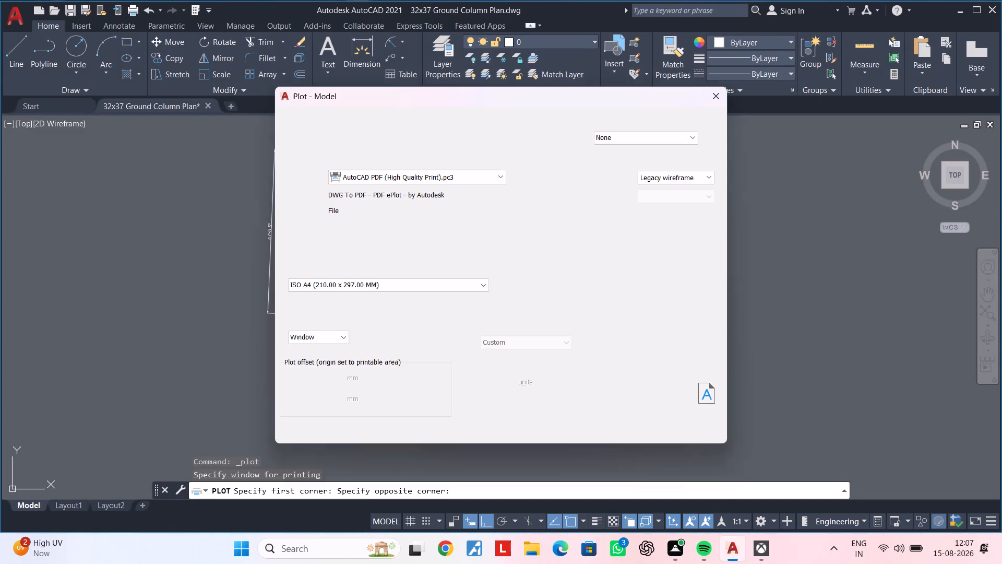
Preview the plotted A4 sheet, examine the room layout and dimensions up close, and leave the preview.
{"action": "left_click", "coordinate": [312, 430]}
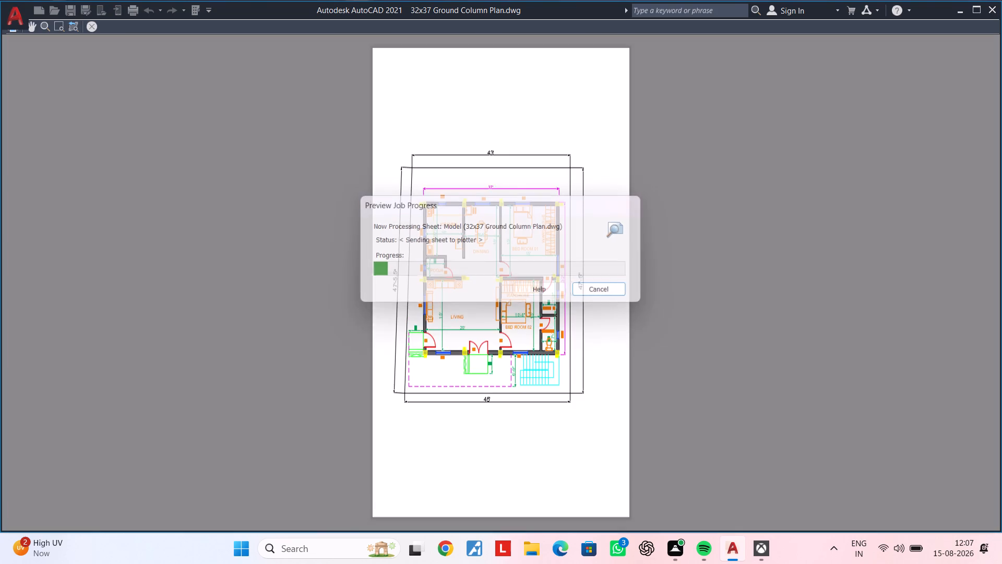
{"action": "scroll", "coordinate": [463, 292], "scroll_direction": "up", "scroll_amount": 3}
{"action": "scroll", "coordinate": [465, 296], "scroll_direction": "down", "scroll_amount": 2}
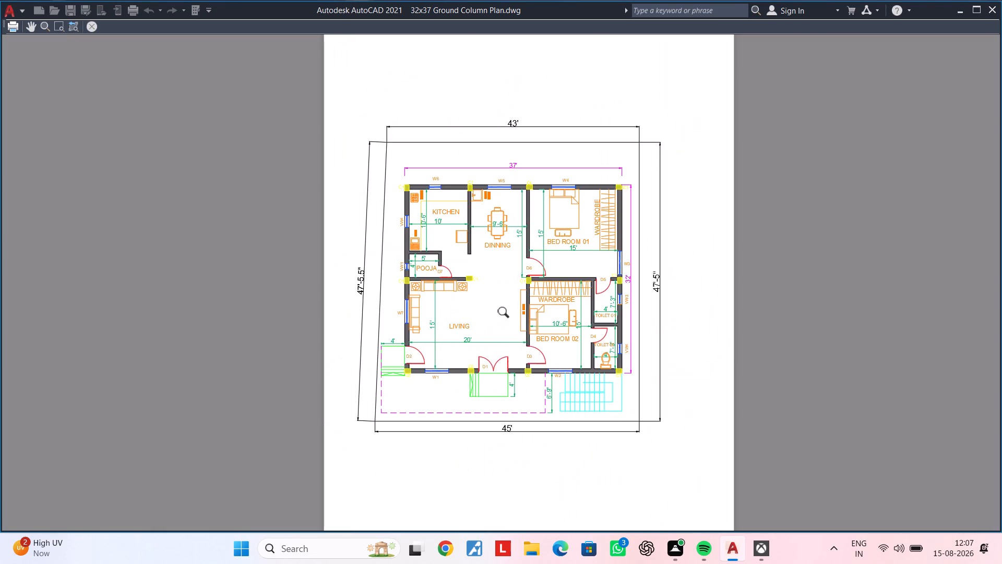
{"action": "scroll", "coordinate": [524, 318], "scroll_direction": "up", "scroll_amount": 2}
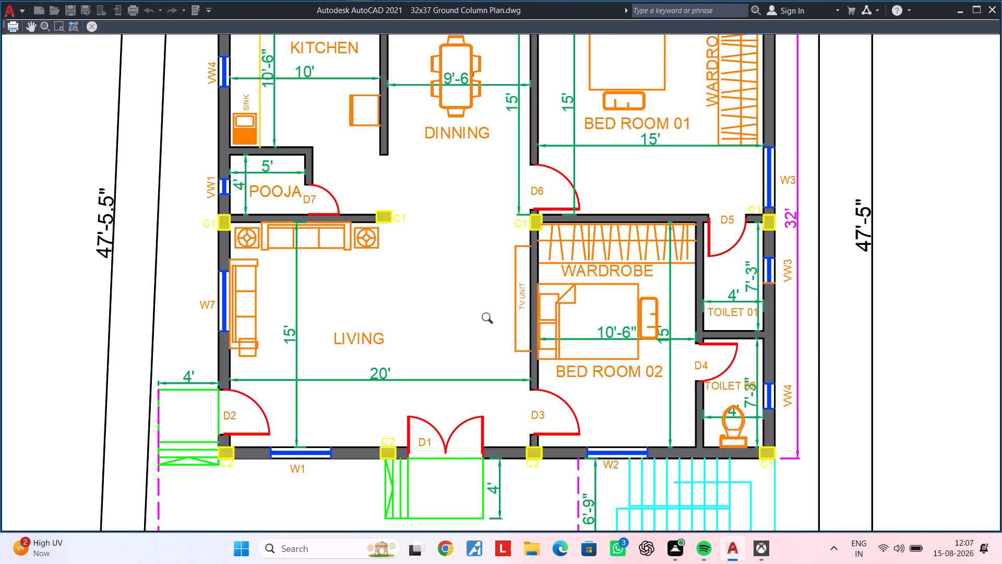
{"action": "scroll", "coordinate": [627, 320], "scroll_direction": "down", "scroll_amount": 1}
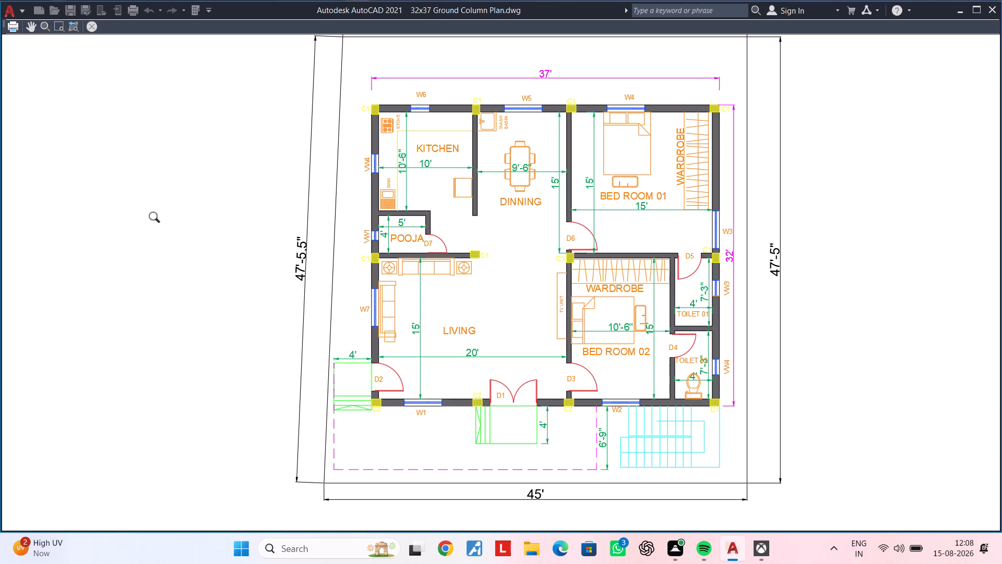
{"action": "key", "text": "Return"}
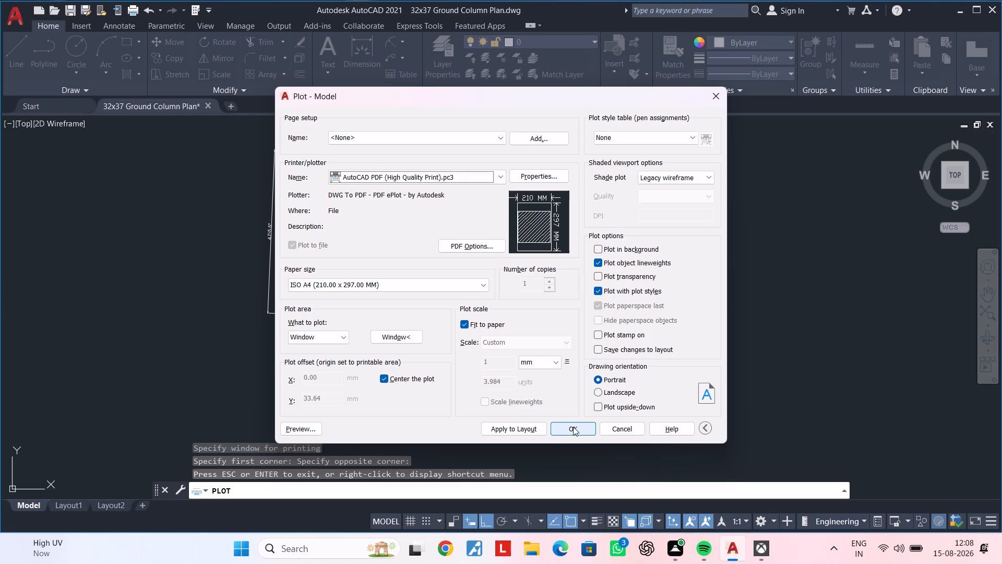
Plot the sheet to 32x37 Ground Column Plan-Model.pdf in the FUJI PLAN folder inside Downloads > Autocad.
{"action": "left_click", "coordinate": [573, 427]}
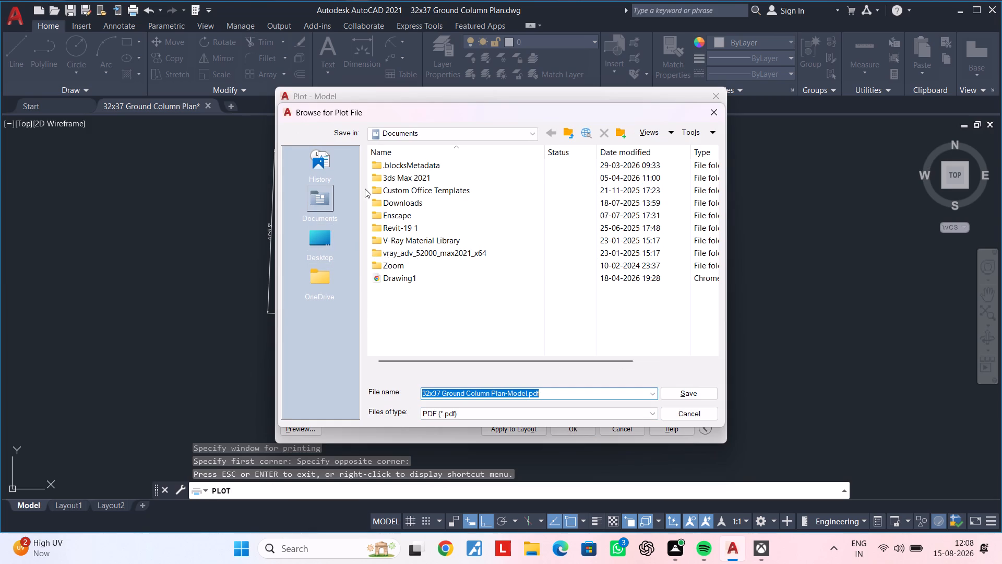
{"action": "left_click", "coordinate": [434, 135]}
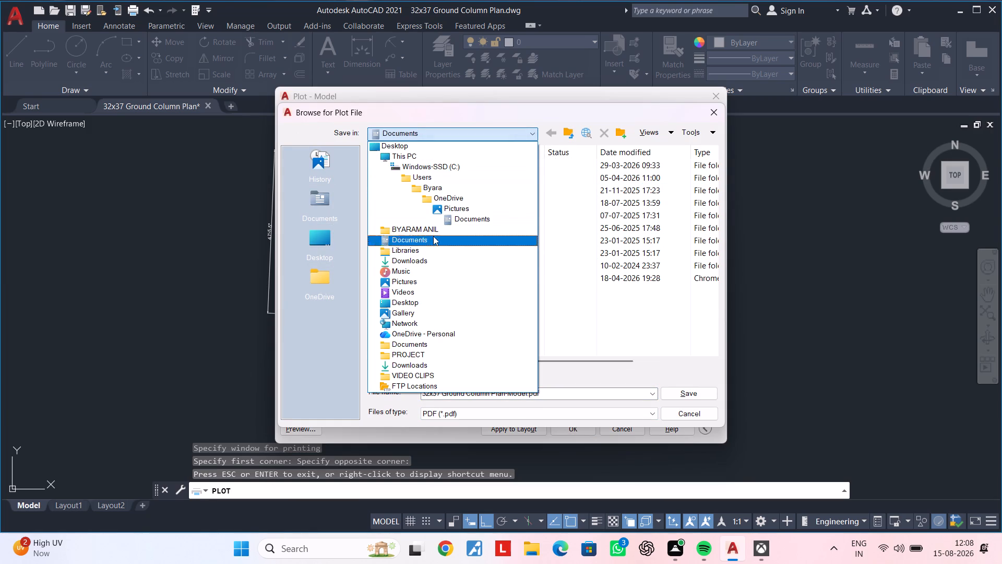
{"action": "triple_click", "coordinate": [422, 258]}
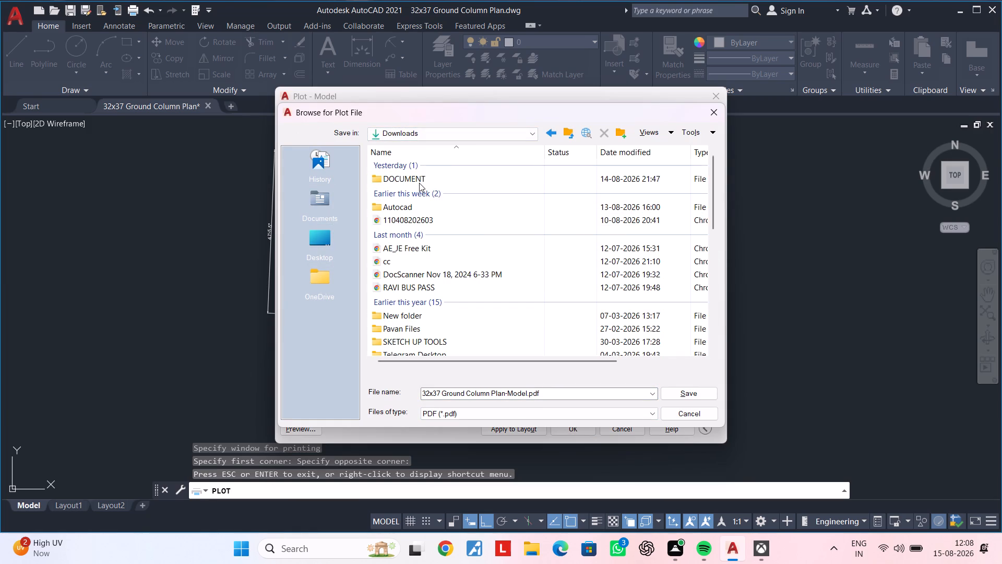
{"action": "left_click", "coordinate": [419, 182]}
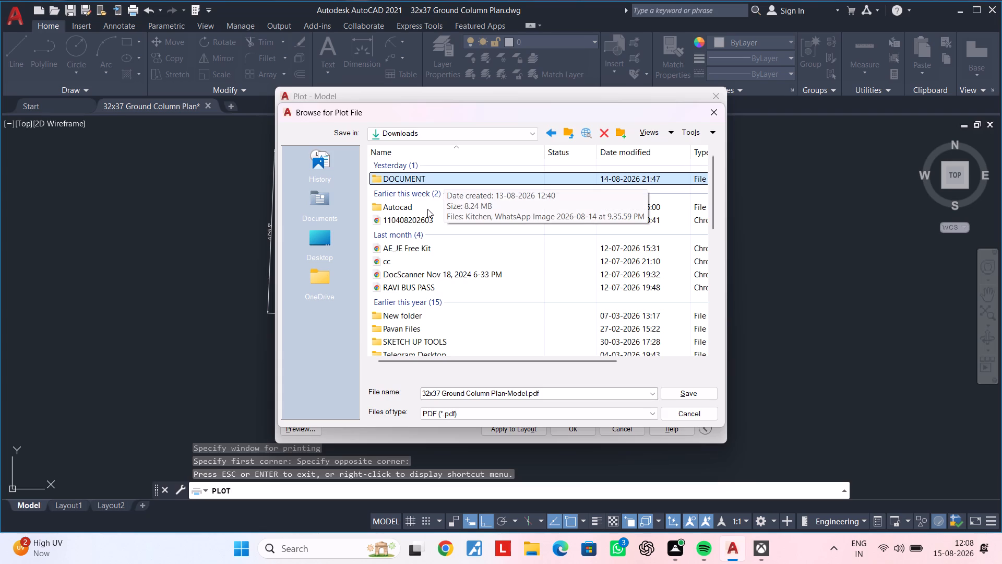
{"action": "triple_click", "coordinate": [427, 209]}
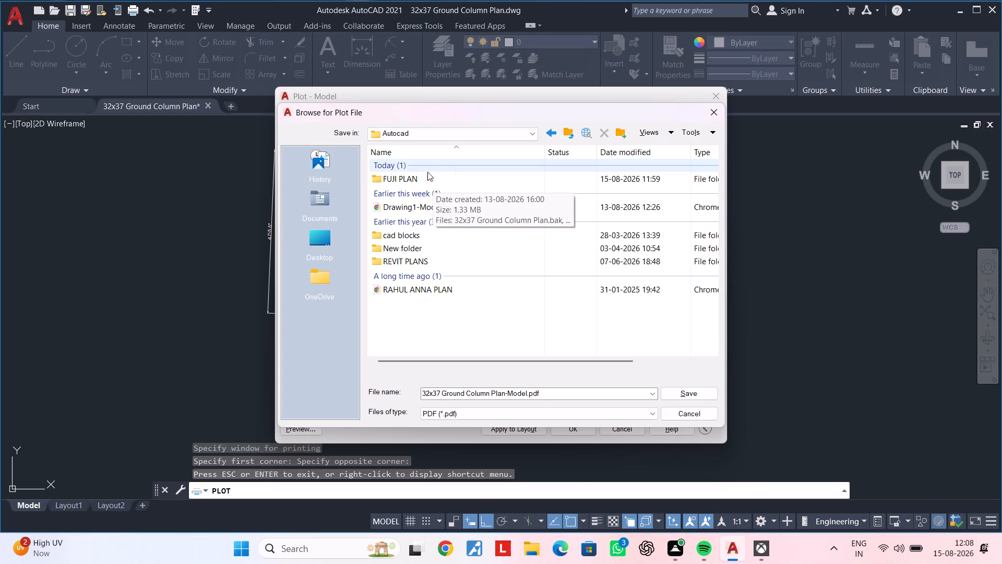
{"action": "double_click", "coordinate": [421, 182]}
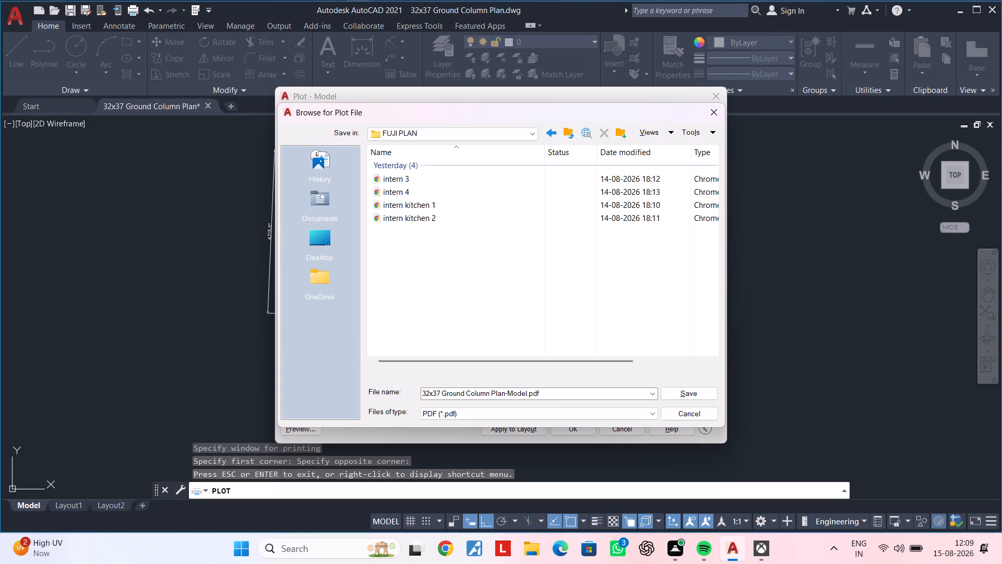
{"action": "left_click", "coordinate": [685, 397]}
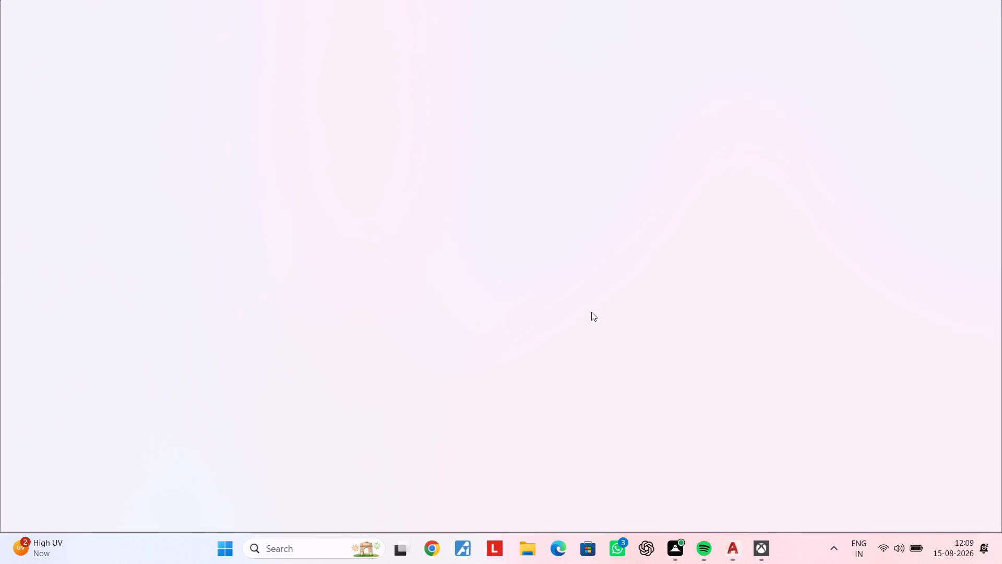
Look over the plotted PDF in the browser and close it.
{"action": "scroll", "coordinate": [591, 312], "scroll_direction": "down", "scroll_amount": 5}
{"action": "scroll", "coordinate": [599, 318], "scroll_direction": "up", "scroll_amount": 4}
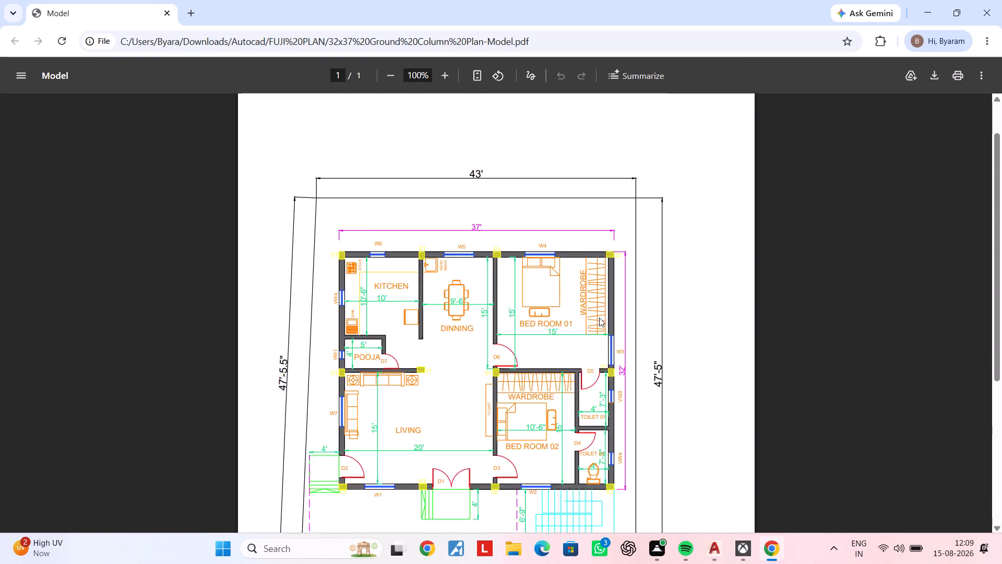
{"action": "left_click", "coordinate": [165, 10]}
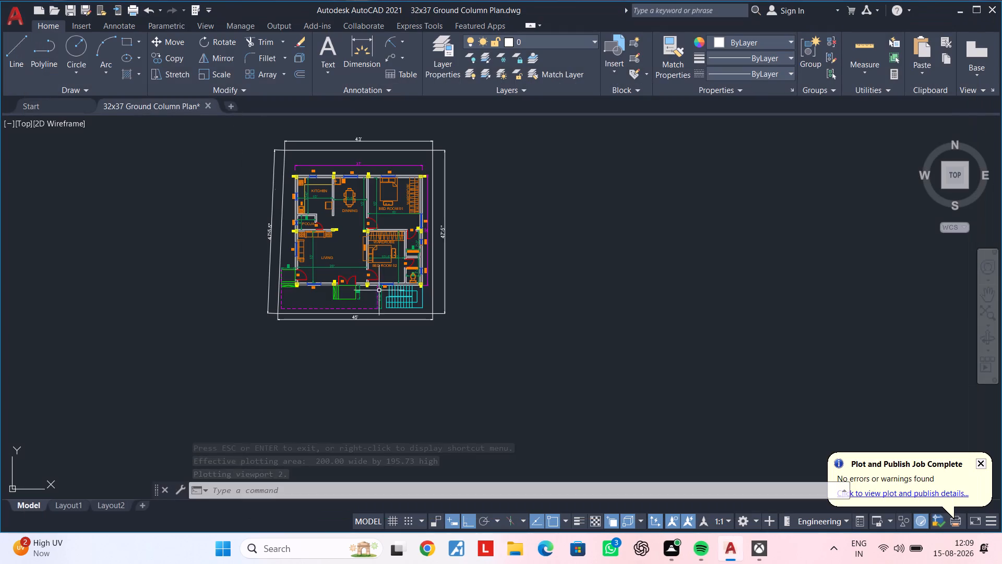